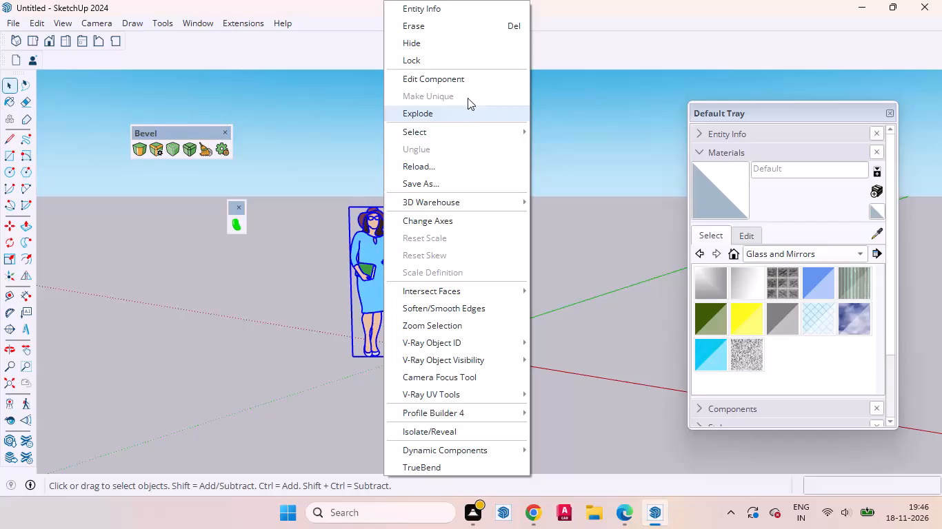
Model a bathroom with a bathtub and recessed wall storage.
Erase the default person figure from the model.
left_click(427, 31)
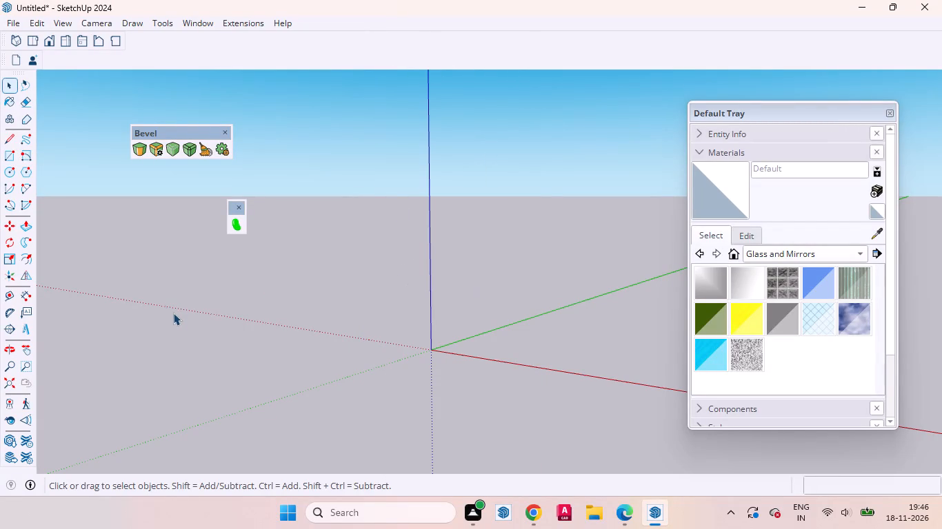
Draw a 10' by 10' rectangle on the ground with its first corner at the origin.
scroll(173, 313, "down", 8)
middle_click_drag(269, 355, 323, 417)
scroll(279, 355, "down", 9)
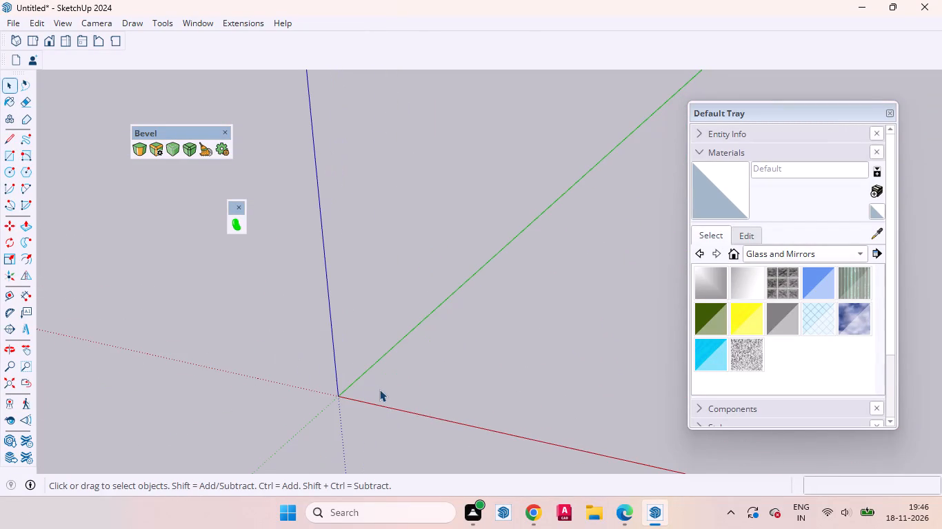
key("r")
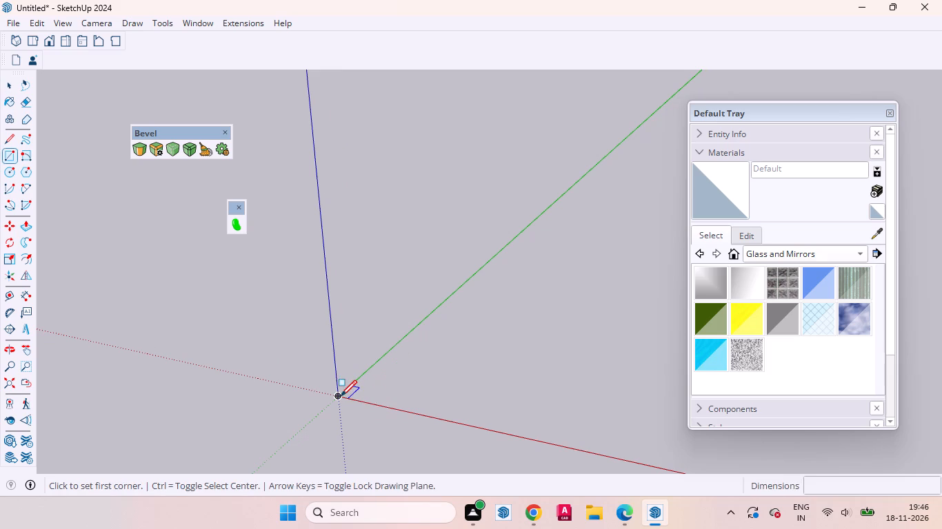
left_click(341, 396)
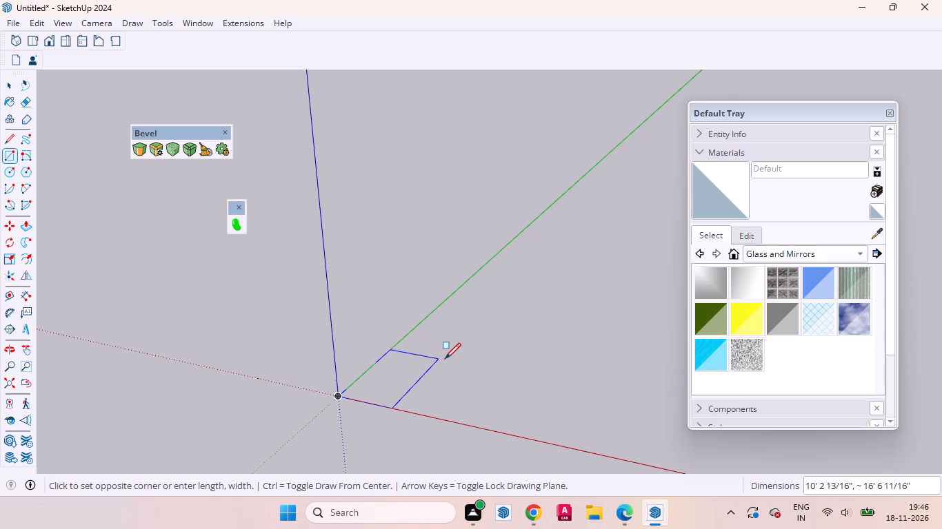
type("10'")
type(",10'")
key("Return")
key("space")
Push/Pull the square face up 6" to form a floor slab.
scroll(386, 387, "up", 2)
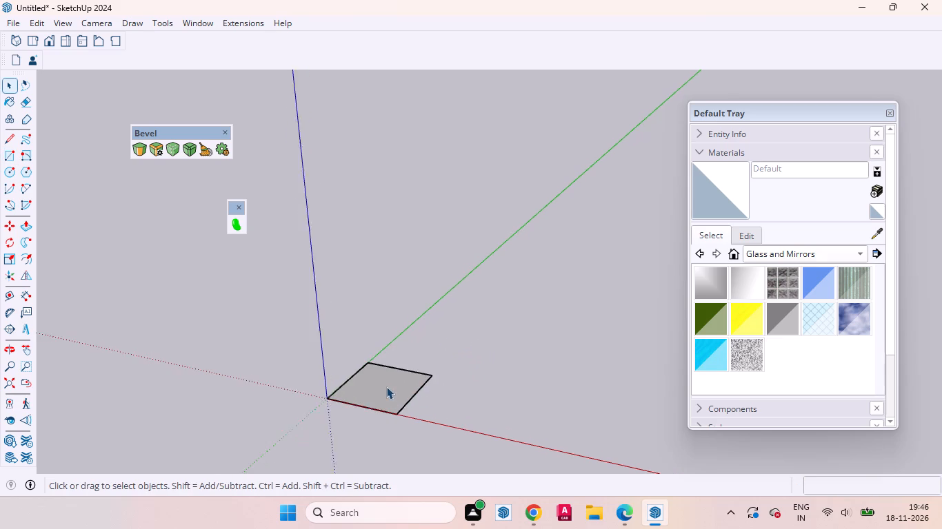
scroll(386, 386, "up", 1)
scroll(490, 362, "down", 3)
scroll(332, 393, "up", 9)
middle_click_drag(425, 384, 423, 461)
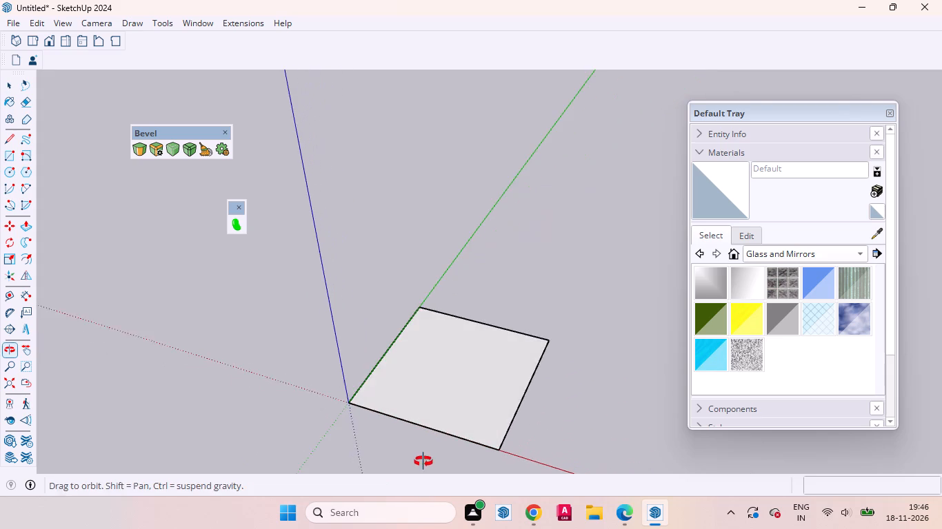
middle_click_drag(423, 461, 426, 453)
left_click(453, 385)
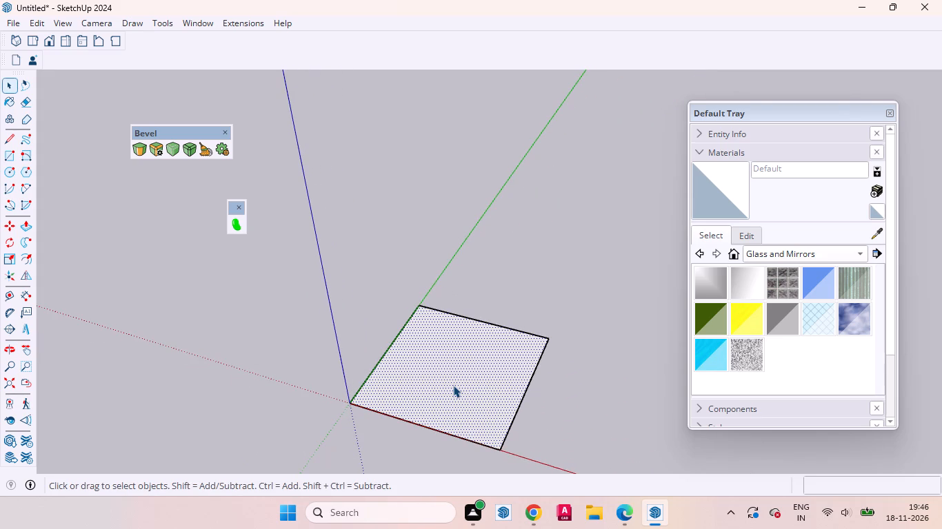
key("p")
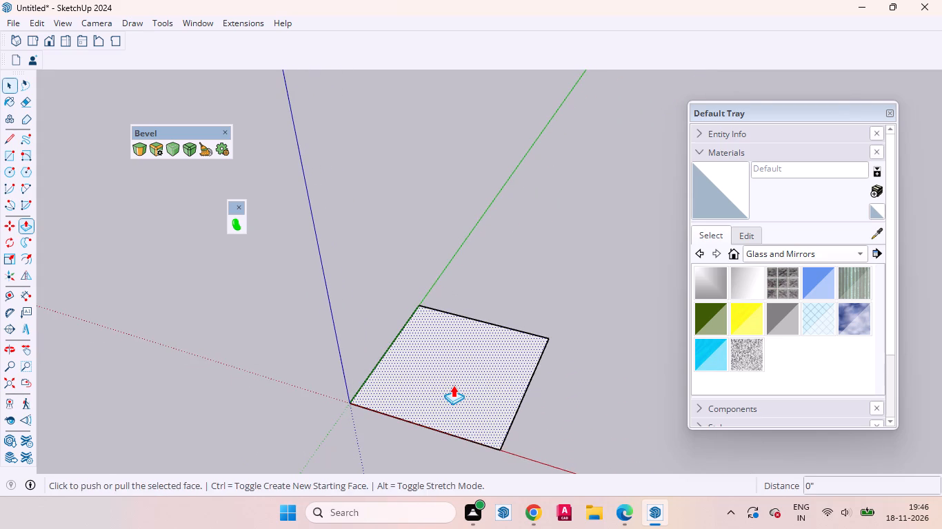
left_click(453, 385)
key("6")
key("Return")
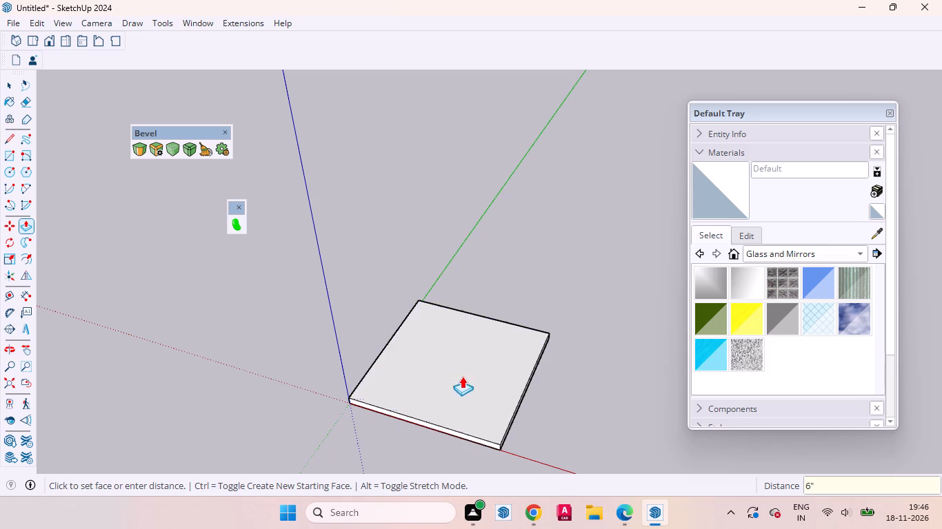
key("space")
Select all the slab's geometry and make it a group.
triple_click(490, 404)
double_click(489, 402)
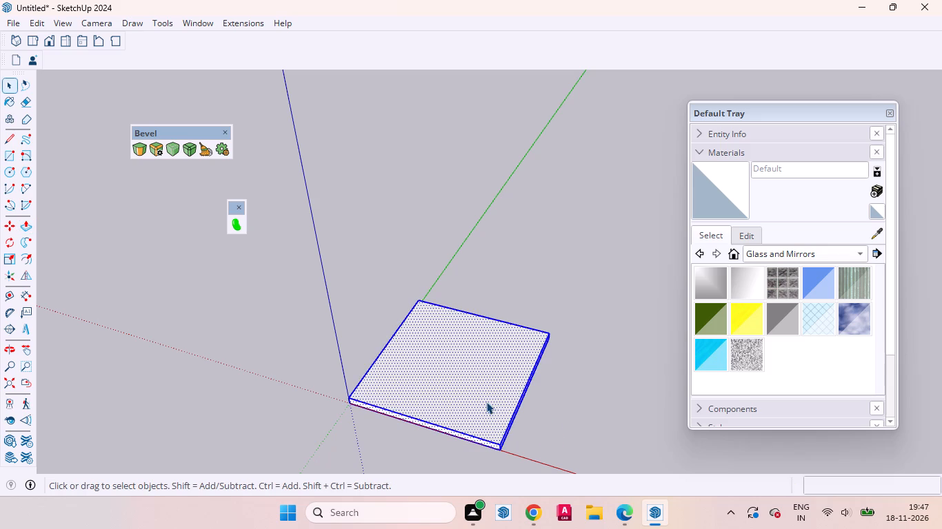
right_click(486, 402)
left_click(537, 186)
left_click(582, 342)
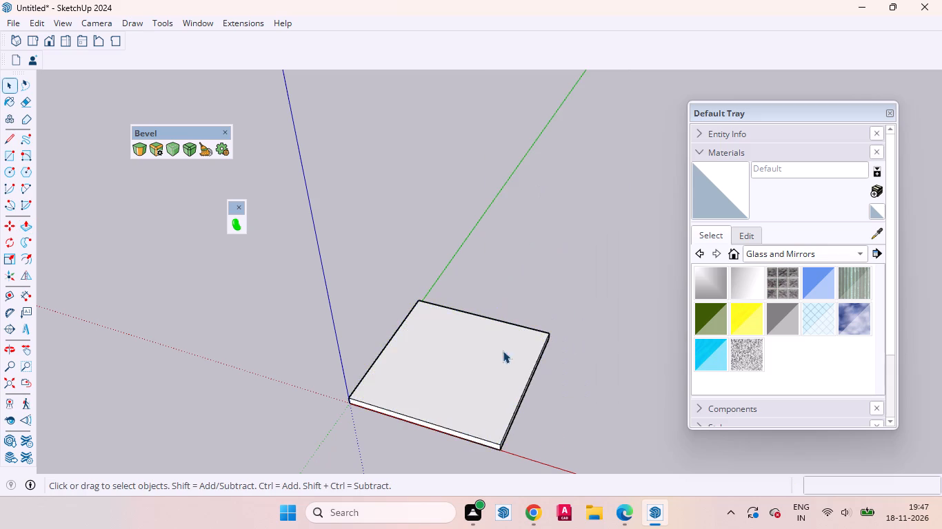
Place Tape Measure guides 4.5" in from the slab's back edge and from both side edges.
scroll(454, 302, "down", 4)
scroll(481, 344, "up", 4)
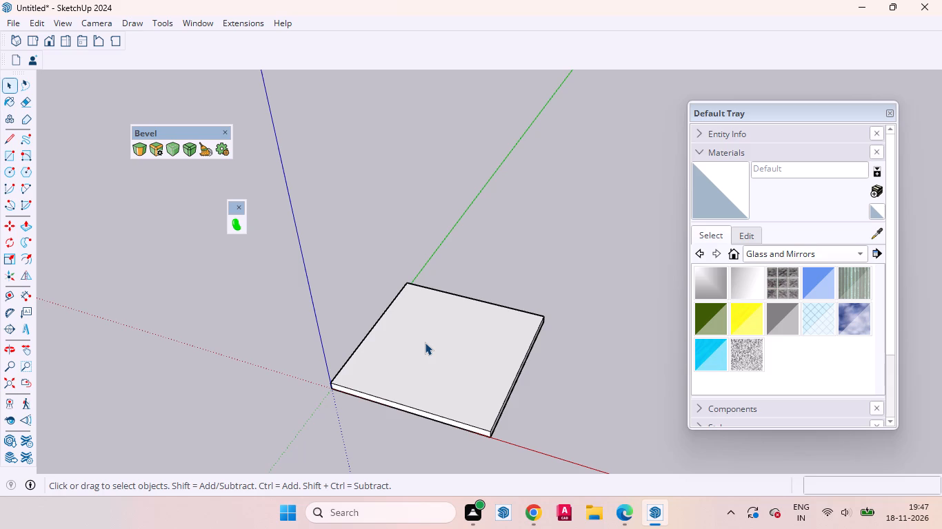
scroll(448, 348, "up", 1)
left_click(454, 366)
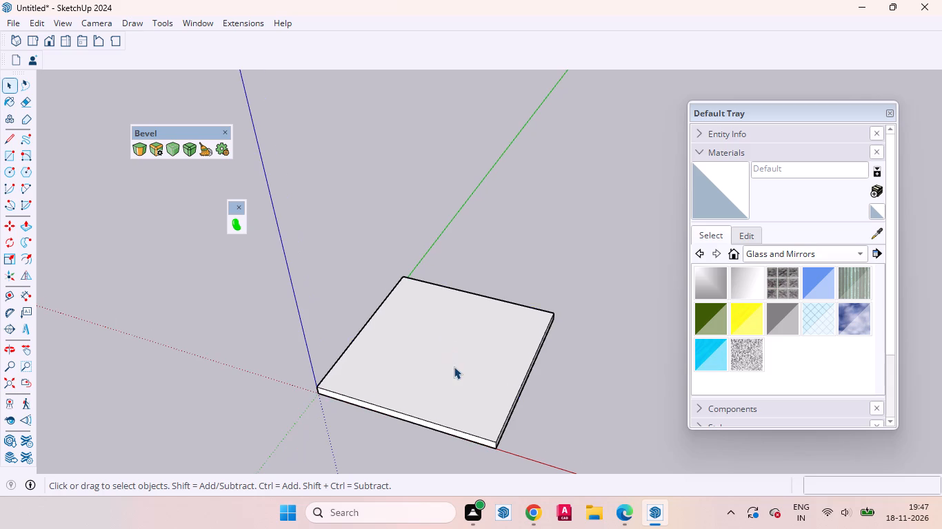
left_click(551, 366)
key("t")
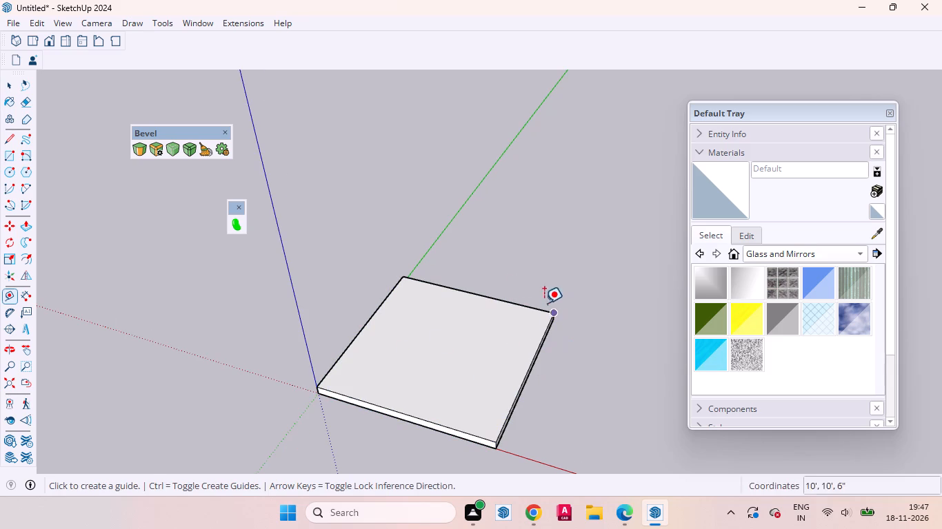
left_click(497, 301)
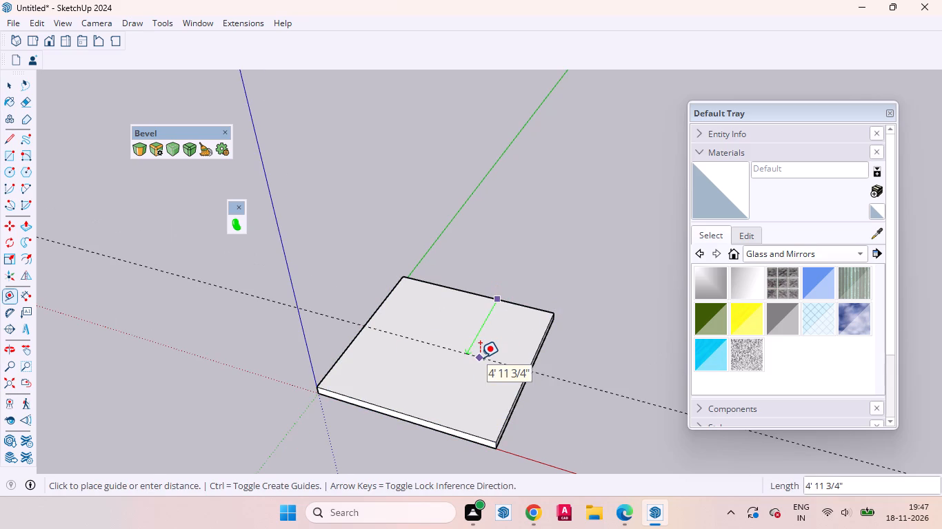
type("4.5")
key("Return")
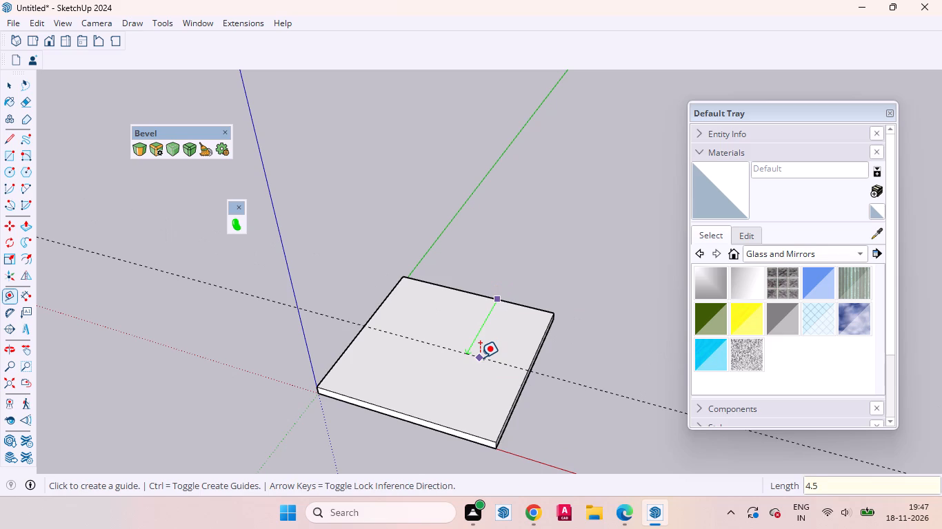
left_click(364, 318)
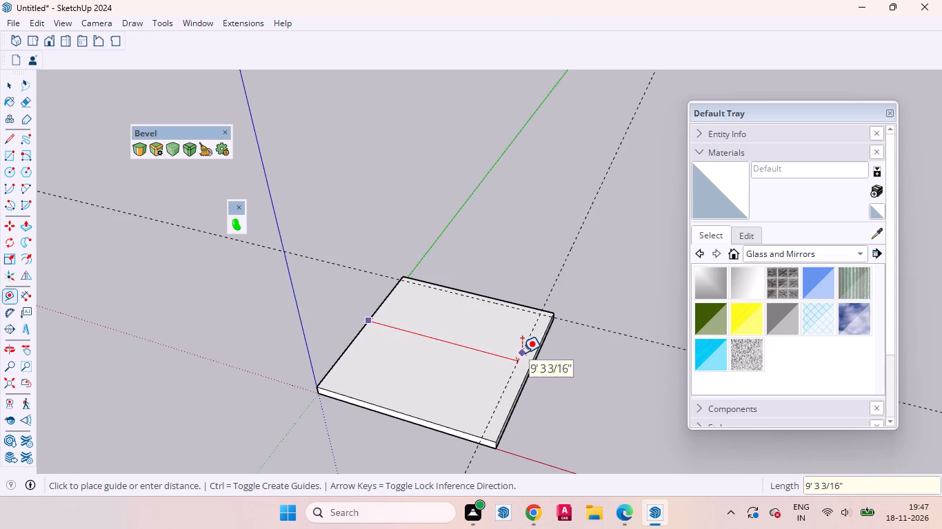
type("4.5")
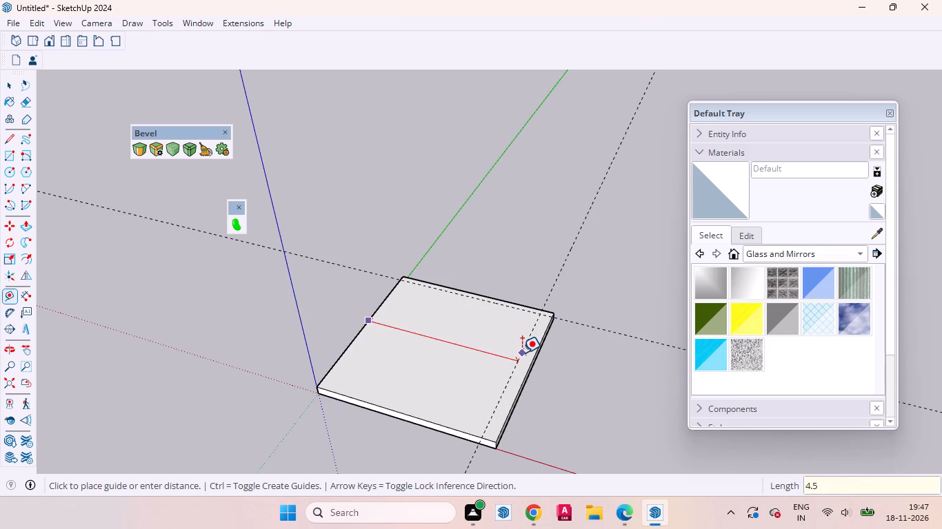
key("shift+Return")
left_click(533, 356)
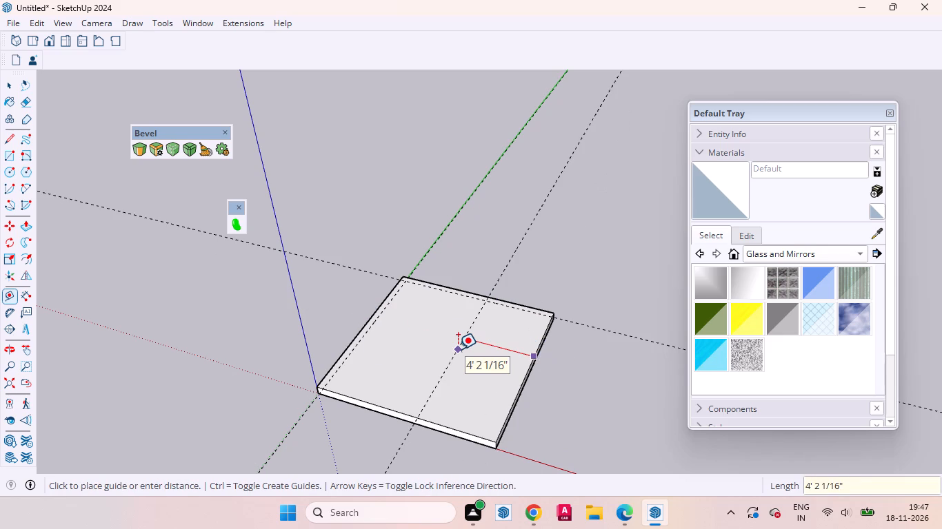
type("4.5")
key("Return")
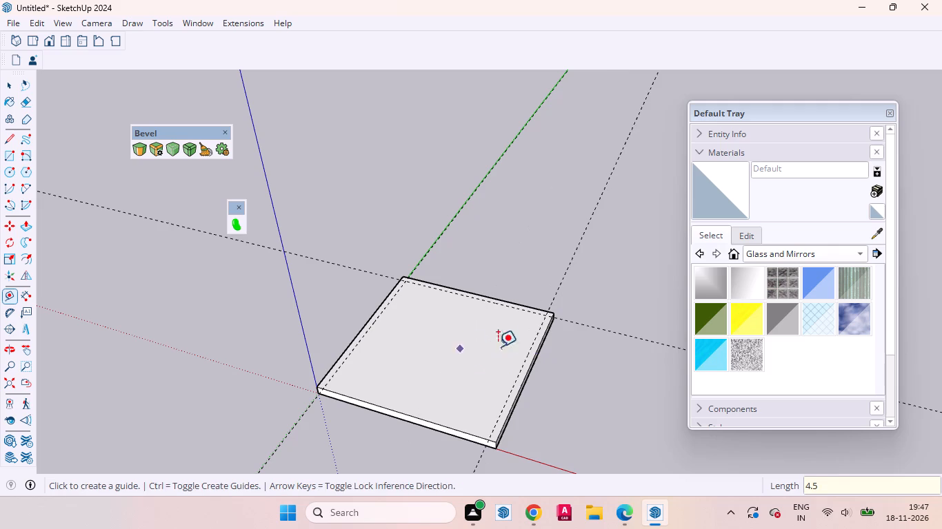
key("space")
In a new empty group, draw a 4 1/2" by 10' rectangle on the slab between its back edge and the guide.
scroll(503, 315, "down", 2)
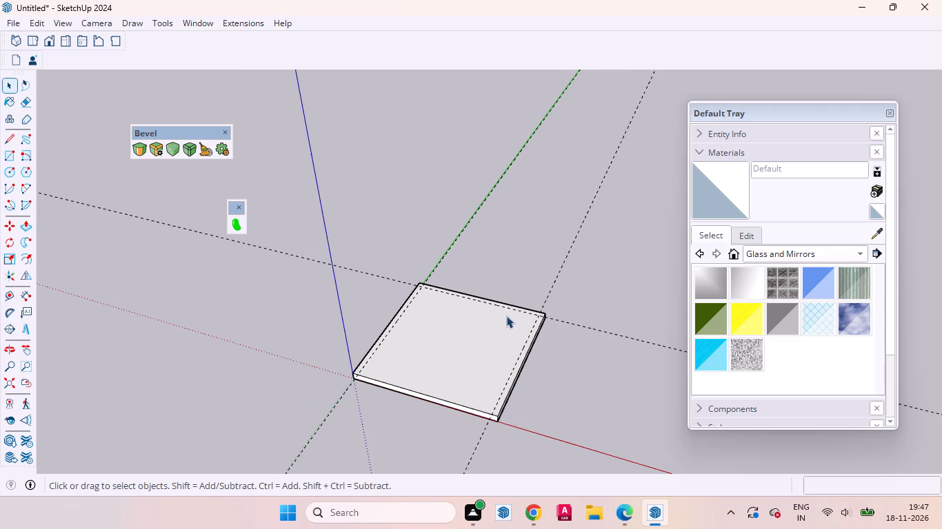
middle_click_drag(493, 284, 528, 412)
scroll(423, 273, "up", 3)
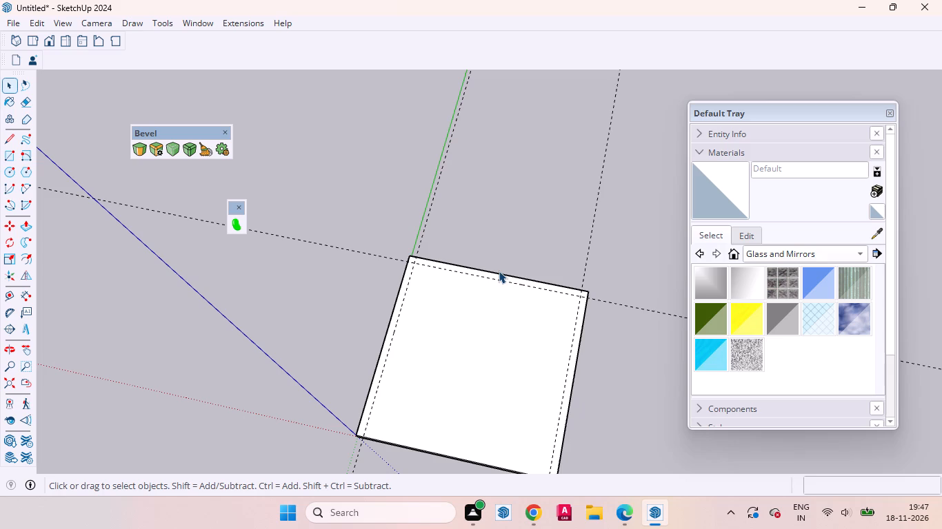
left_click(497, 353)
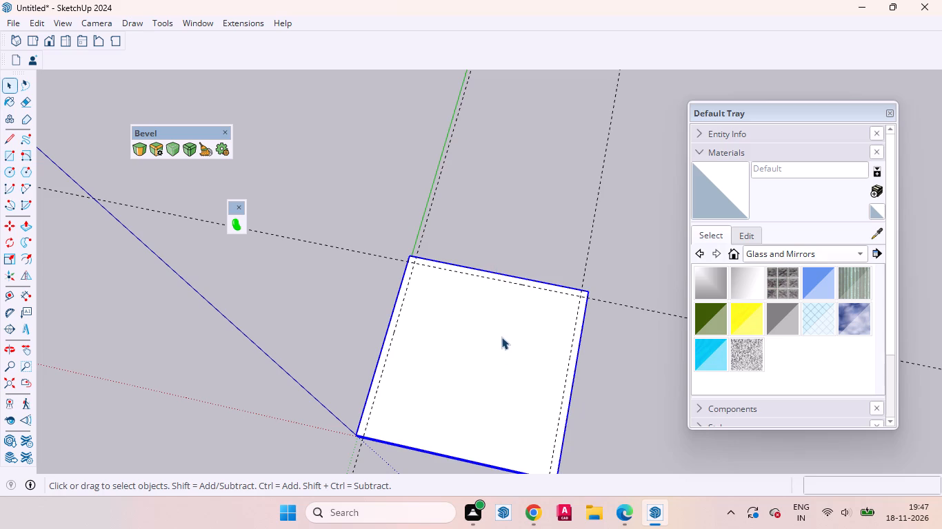
left_click(483, 149)
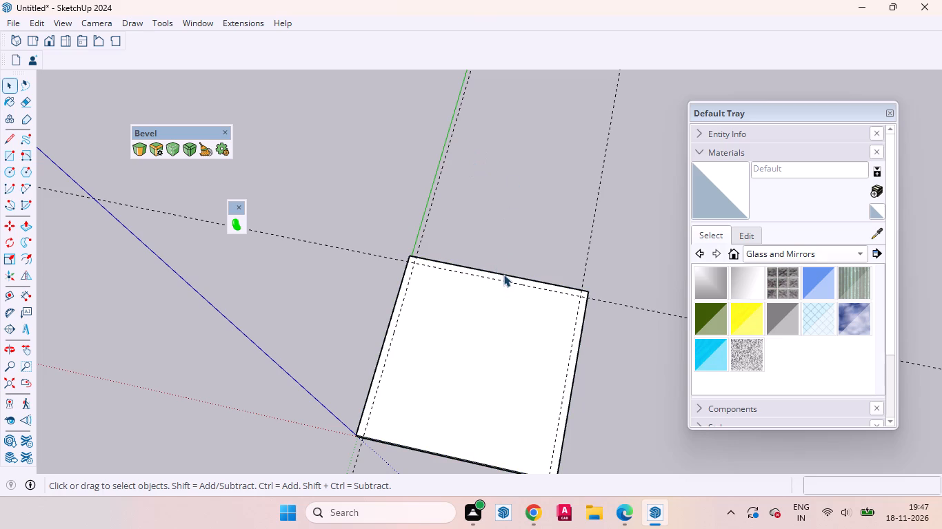
scroll(553, 259, "up", 2)
middle_click_drag(552, 261, 336, 277)
scroll(476, 240, "down", 1)
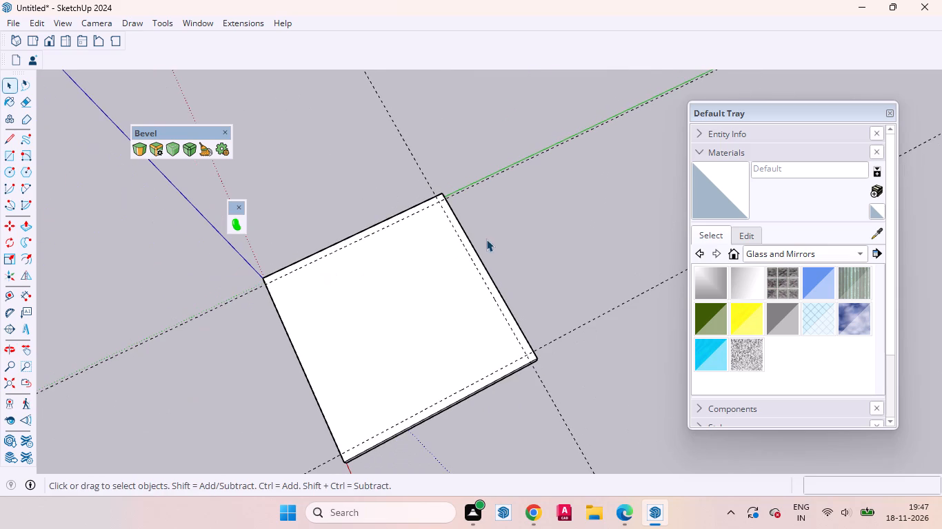
right_click(512, 245)
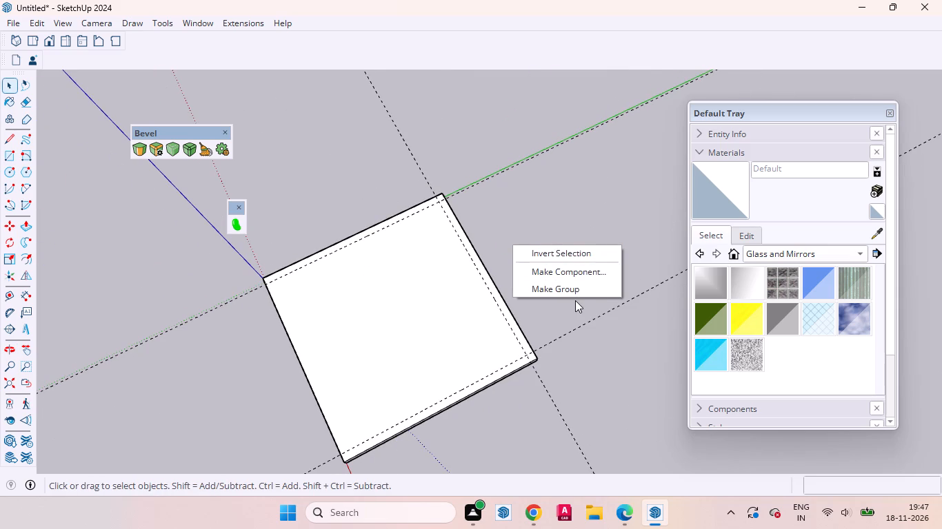
left_click(568, 292)
scroll(457, 256, "up", 2)
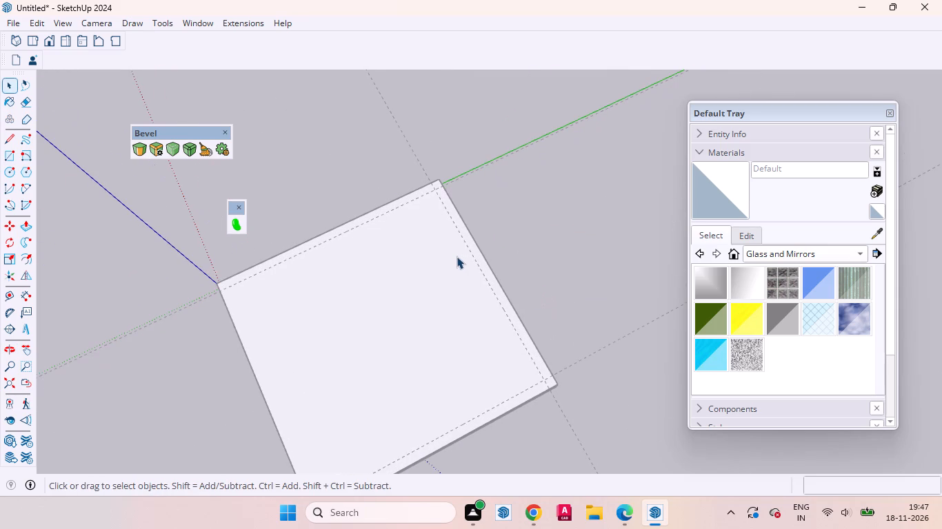
key("r")
left_click(441, 178)
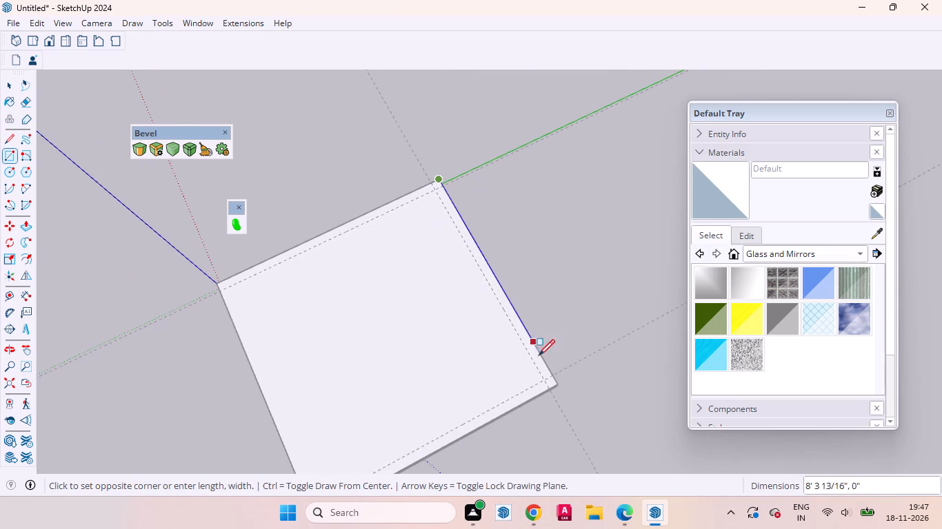
left_click(547, 388)
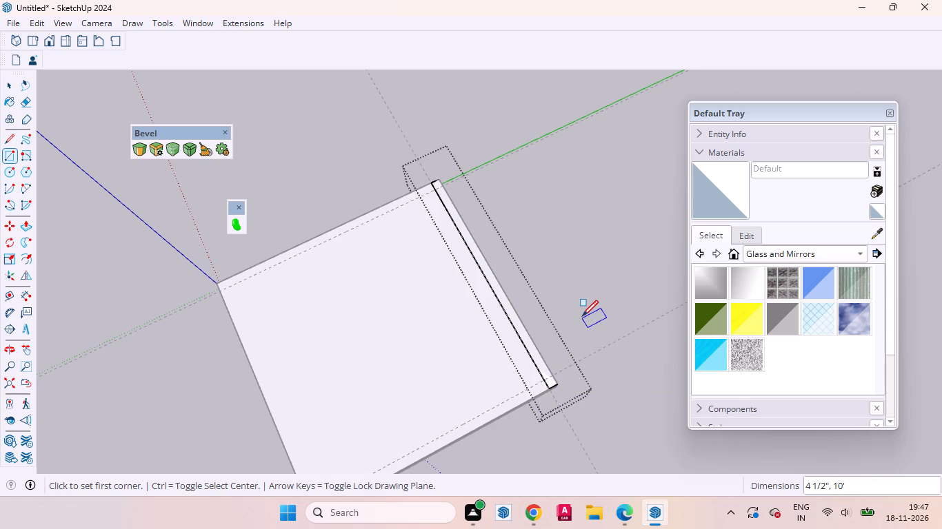
key("space")
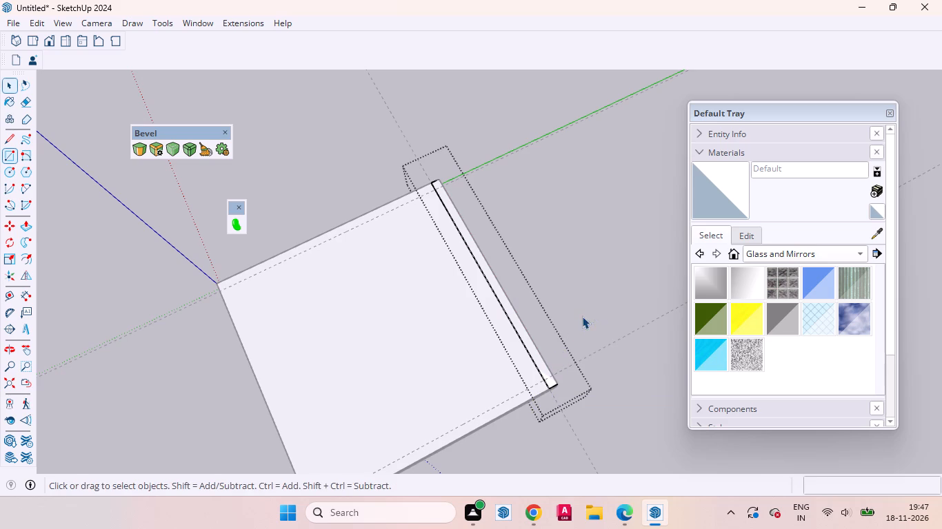
Push/Pull the narrow rectangle up 9' to form the back wall, and close its group.
type("p")
left_click(522, 331)
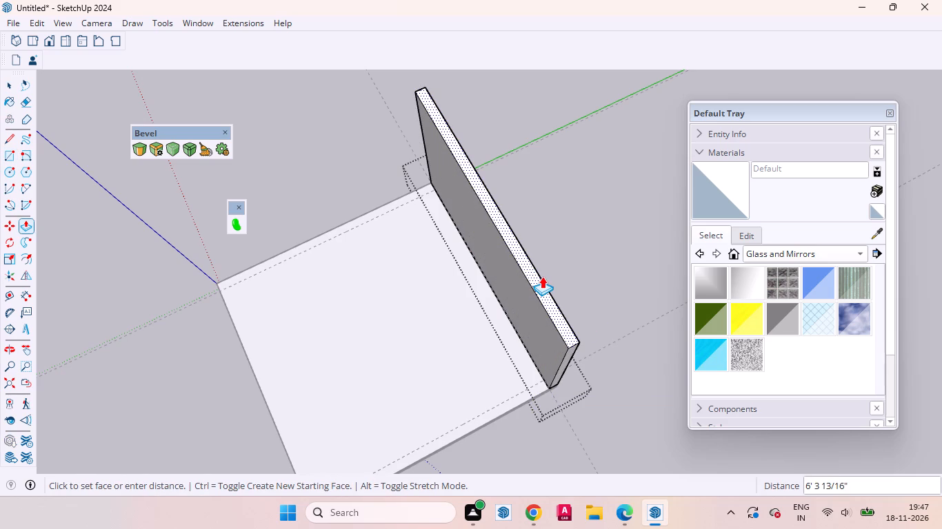
type("9'")
key("Return")
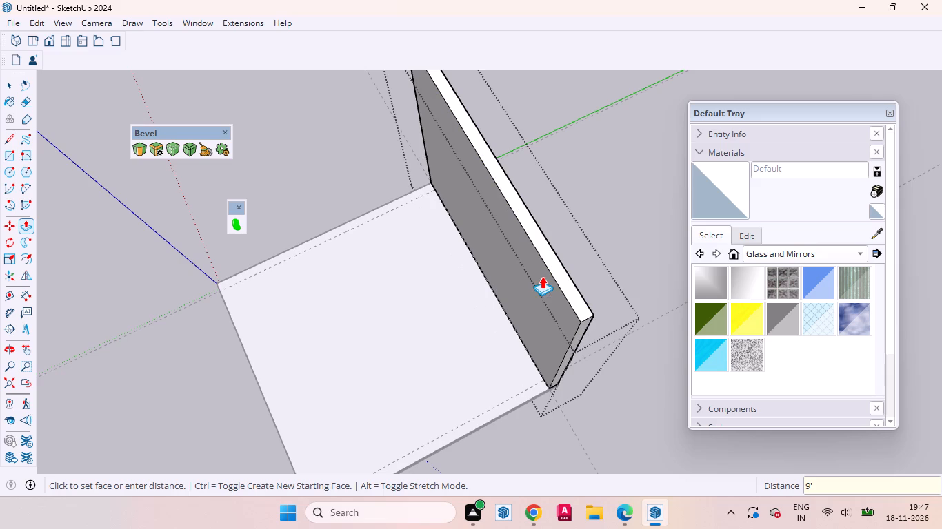
key("space")
middle_click_drag(471, 313, 640, 214)
scroll(474, 260, "down", 1)
scroll(473, 261, "up", 1)
scroll(473, 262, "down", 4)
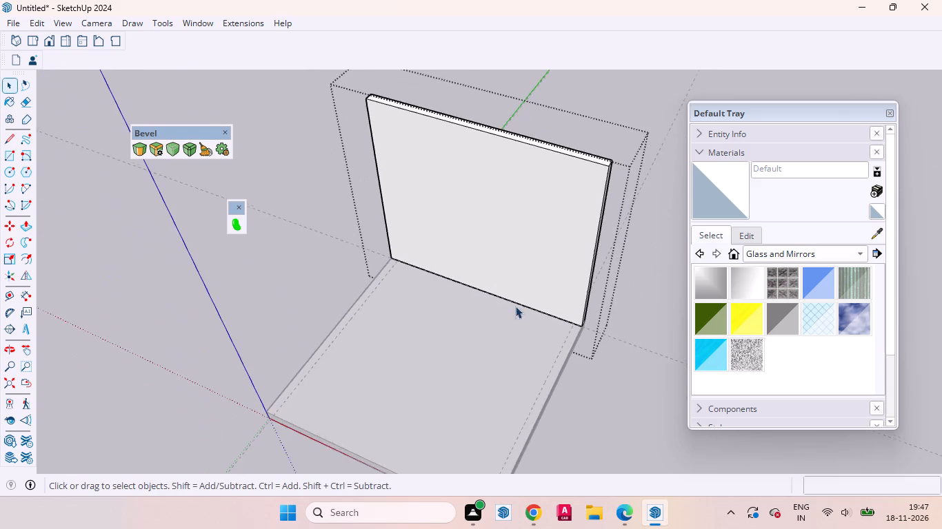
left_click(568, 373)
In a new empty group, draw a 4 1/2" by 9' 7 1/2" rectangle between the slab's right side edge and its guide, starting at the back wall.
middle_click_drag(522, 374, 603, 370)
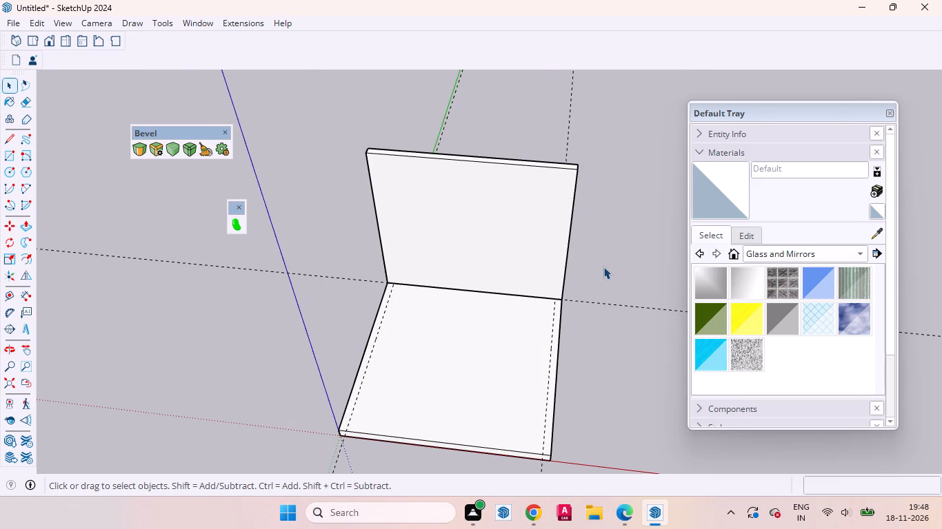
right_click(603, 267)
left_click(632, 303)
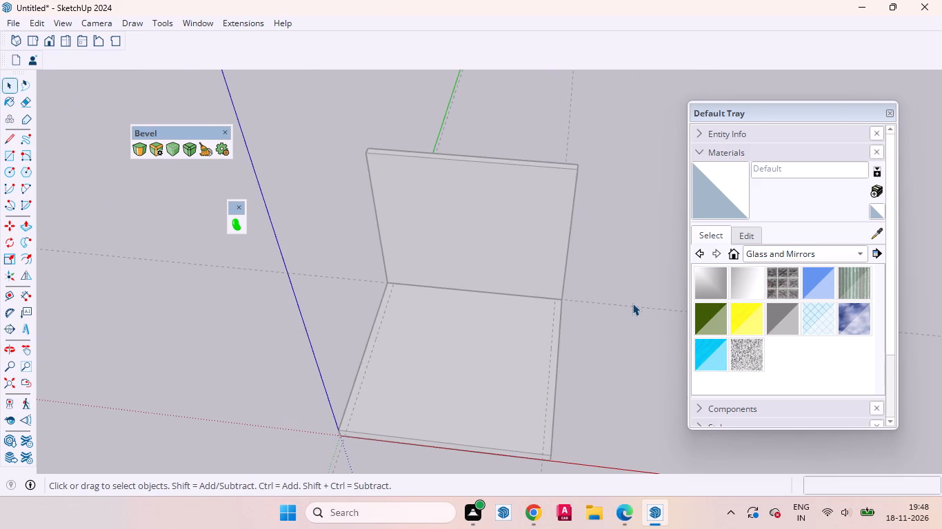
key("r")
scroll(597, 314, "up", 6)
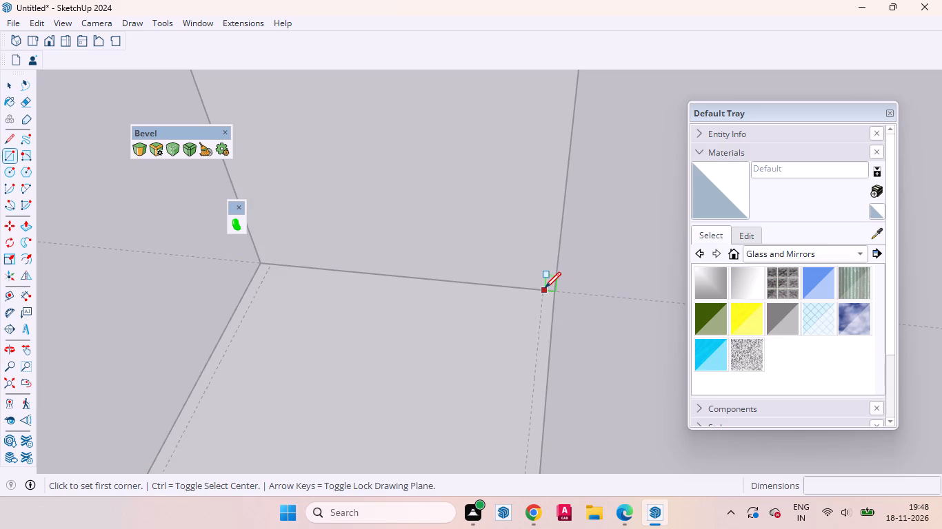
middle_click_drag(561, 295, 600, 289)
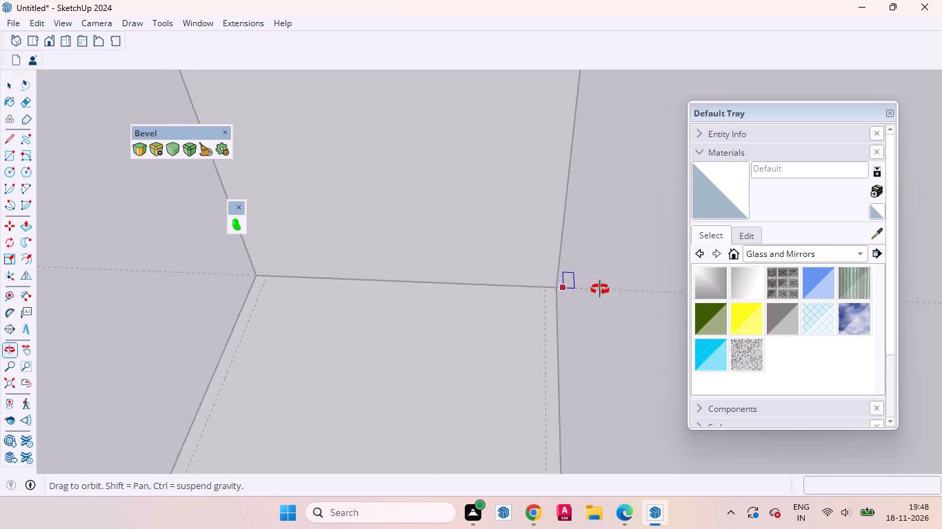
middle_click_drag(600, 289, 614, 284)
scroll(390, 272, "down", 1)
scroll(390, 271, "up", 1)
scroll(392, 270, "down", 9)
middle_click_drag(400, 299, 526, 298)
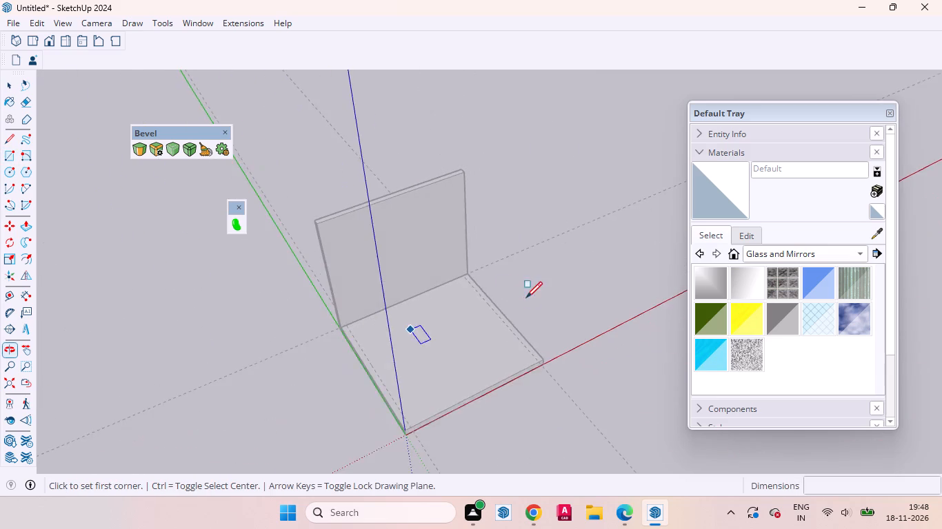
scroll(472, 291, "up", 8)
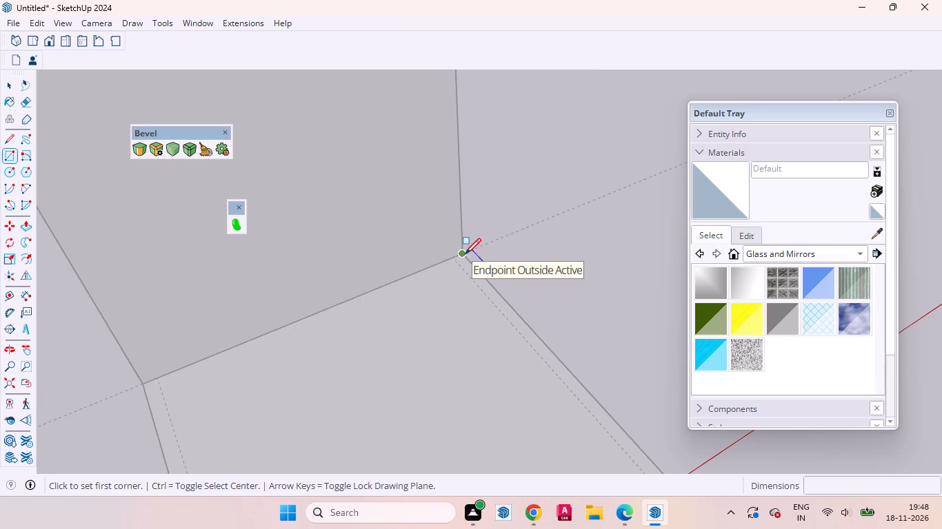
left_click(465, 254)
scroll(468, 309, "down", 9)
scroll(533, 349, "up", 3)
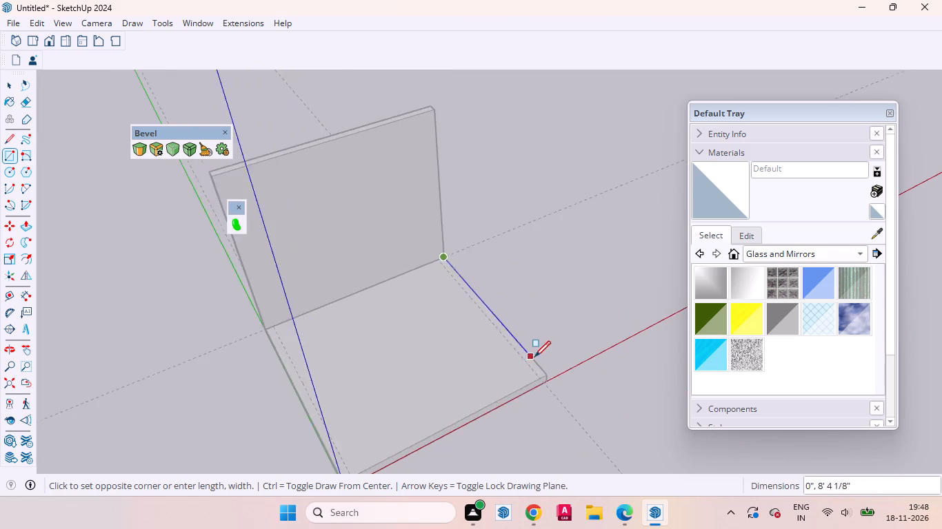
scroll(534, 357, "up", 4)
left_click(541, 385)
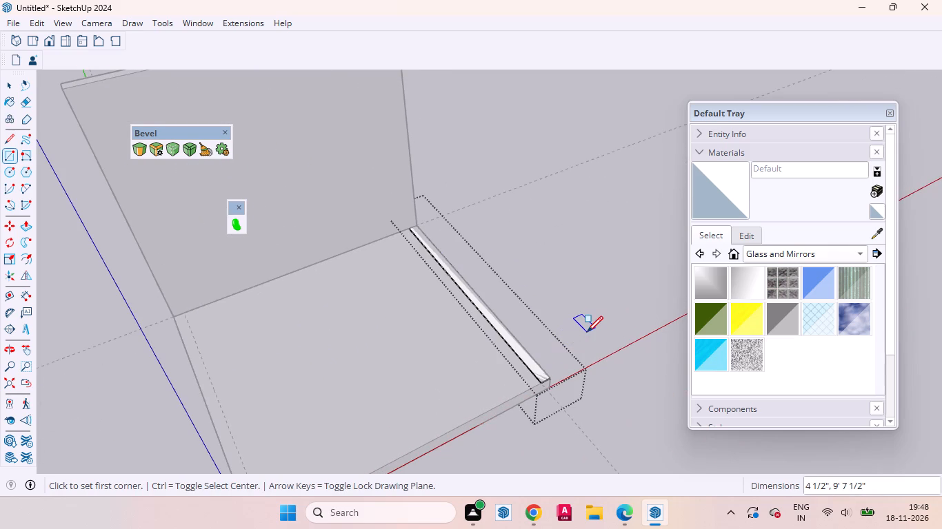
Push/Pull the right side rectangle up by the same 9' as the back wall, and close its group.
key("space")
type("p")
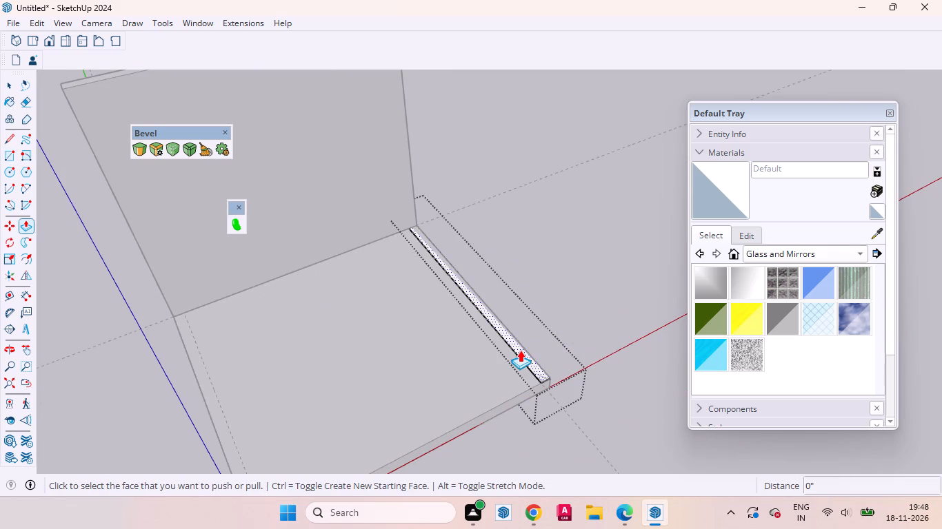
double_click(520, 350)
key("space")
left_click(598, 331)
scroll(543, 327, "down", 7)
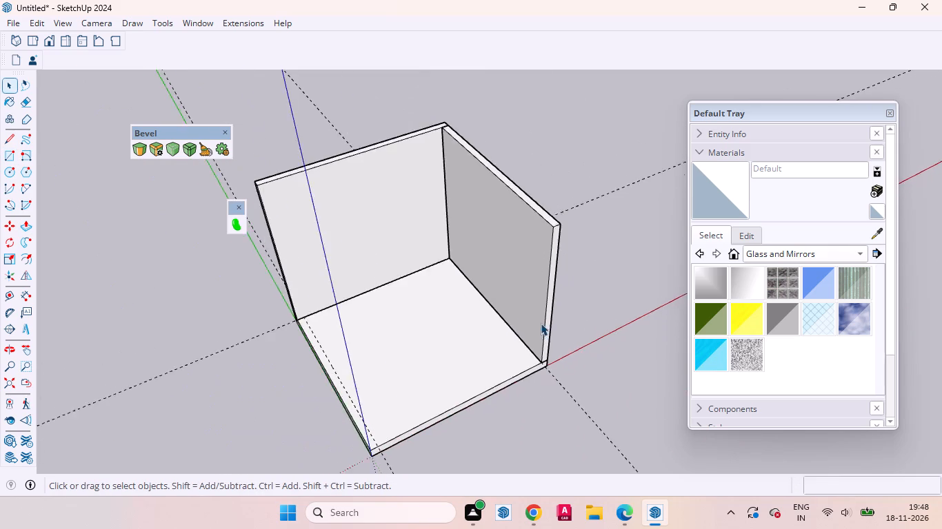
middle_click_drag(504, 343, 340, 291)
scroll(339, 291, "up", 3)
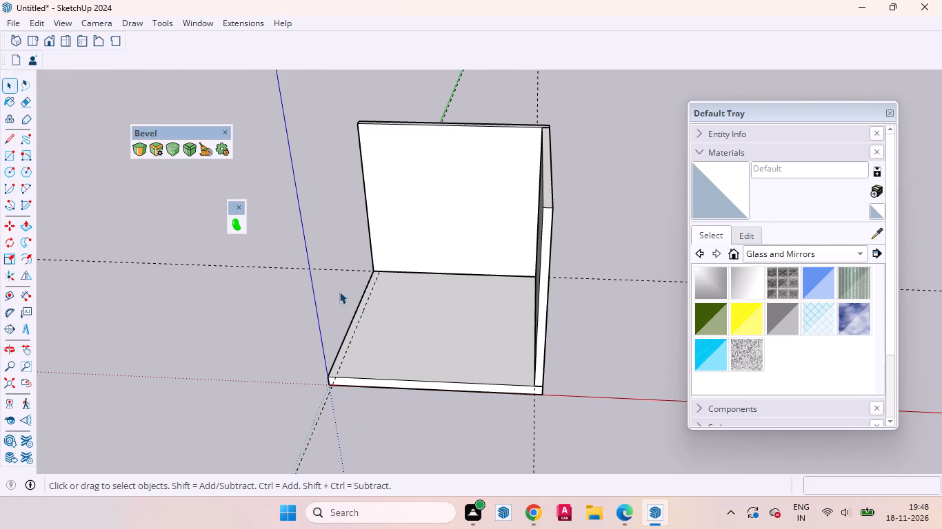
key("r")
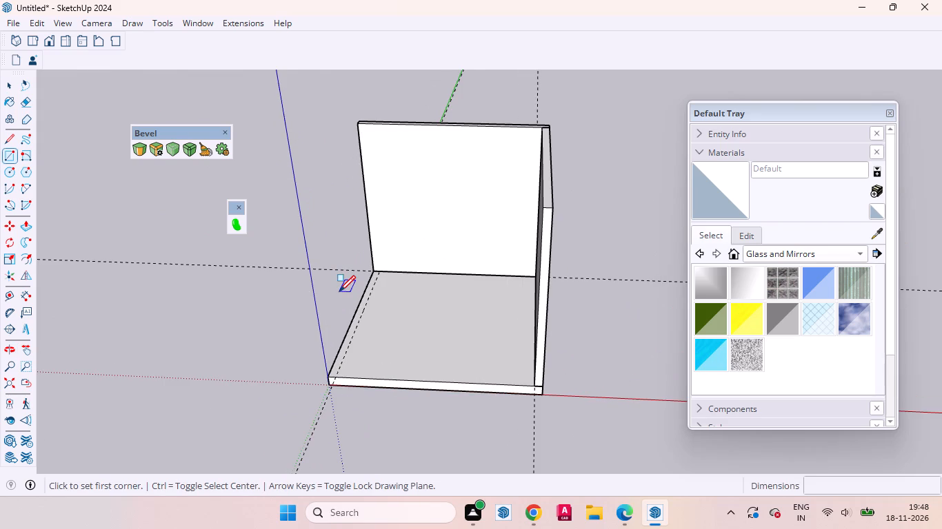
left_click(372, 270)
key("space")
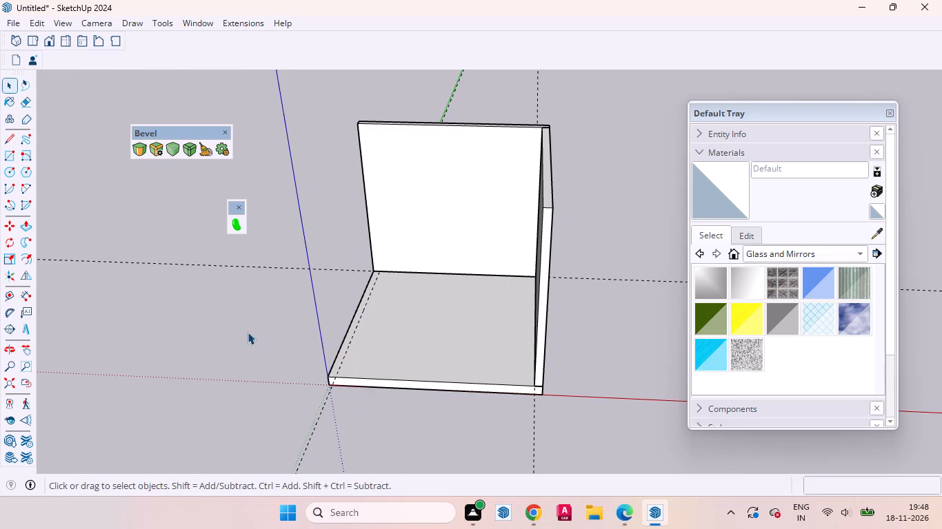
In a new empty group, draw a rectangle 9' 7 1/2" long between the slab's left side edge and its guide, from back wall to front edge.
left_click(248, 332)
right_click(248, 332)
left_click(292, 382)
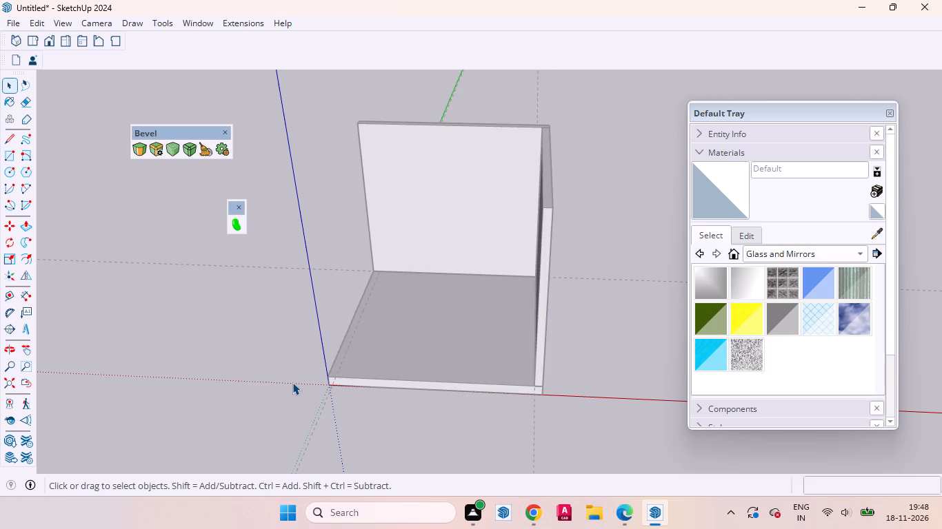
key("r")
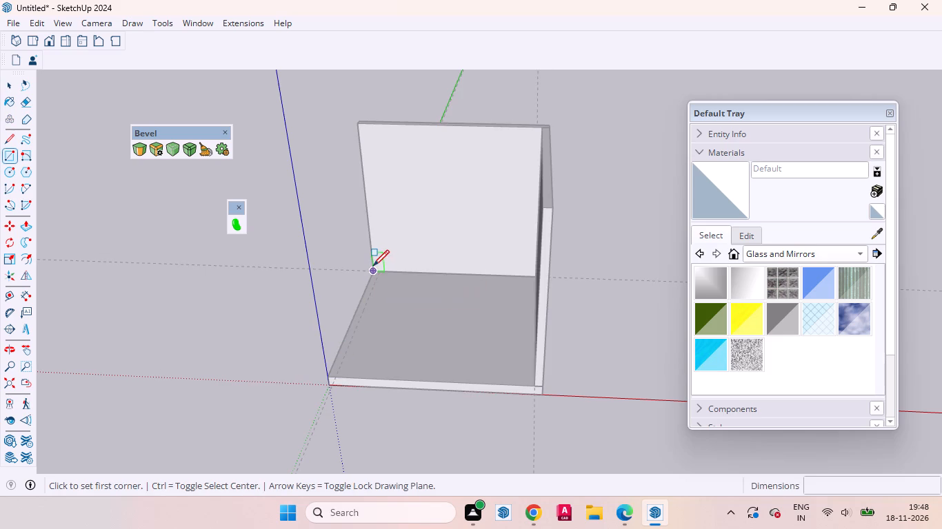
left_click(373, 266)
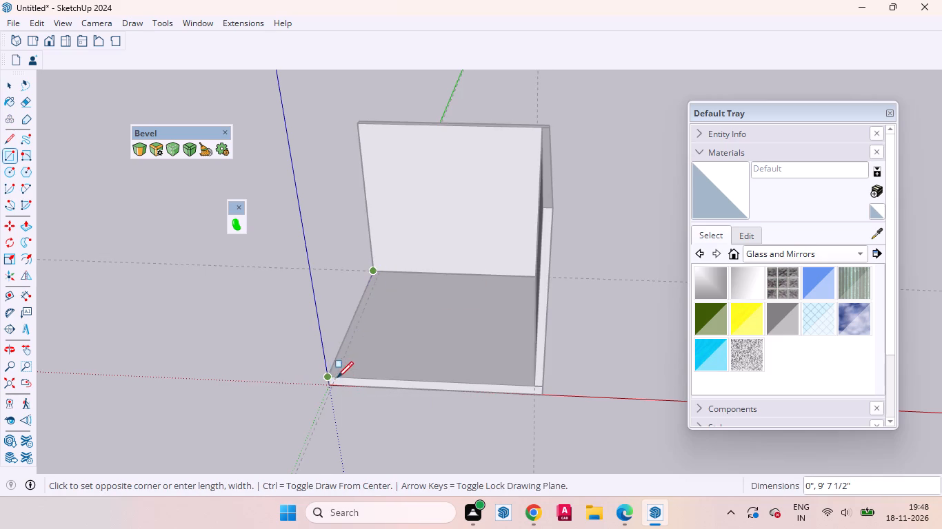
scroll(335, 376, "up", 10)
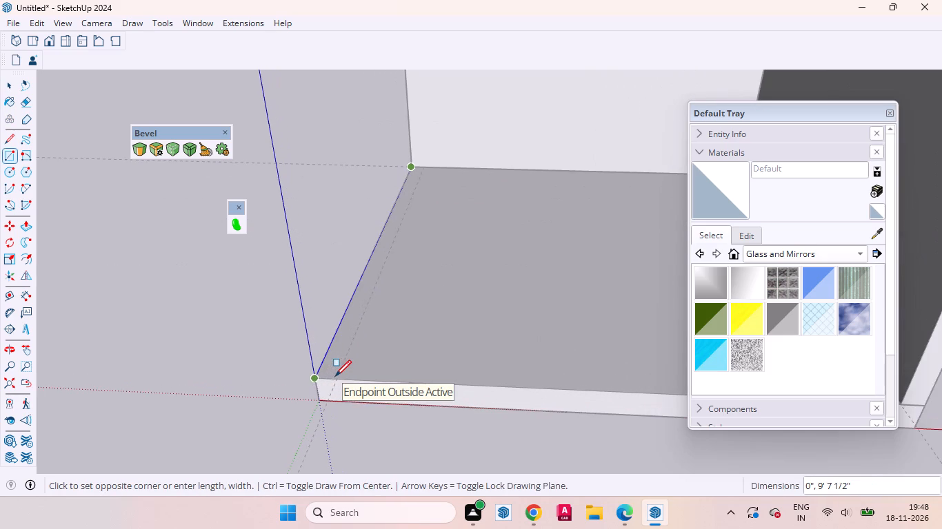
left_click(335, 377)
Push/Pull the left side rectangle up by the same 9' as the other walls, and close its group.
key("p")
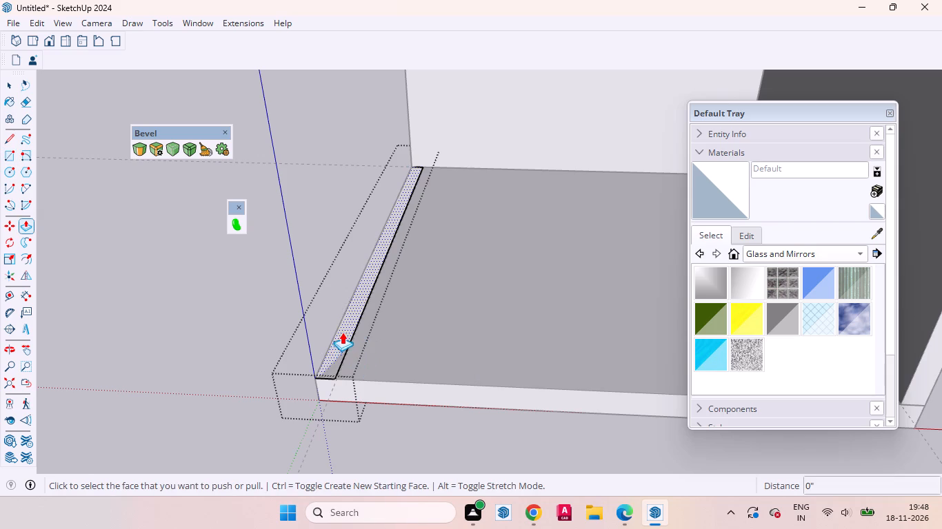
double_click(341, 332)
key("space")
left_click(361, 415)
View the room from the front and select the back wall, floor slab and right wall one by one to check their grouping.
scroll(346, 410, "up", 1)
scroll(346, 410, "down", 5)
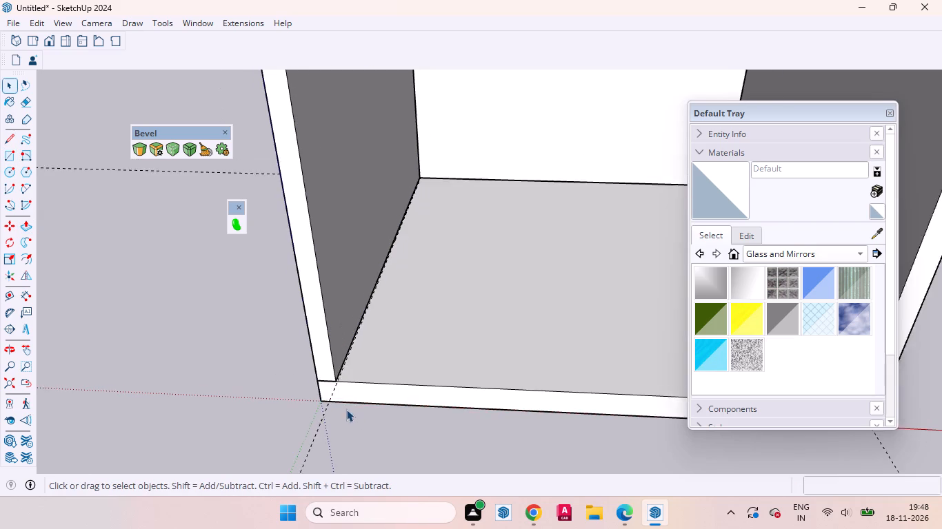
scroll(346, 409, "down", 13)
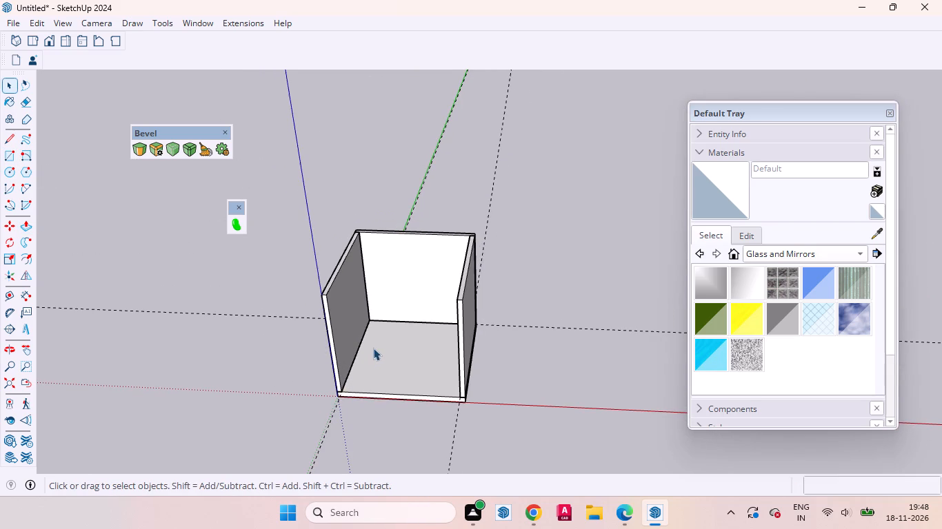
scroll(374, 346, "up", 3)
middle_click_drag(377, 360, 423, 245)
scroll(411, 269, "up", 2)
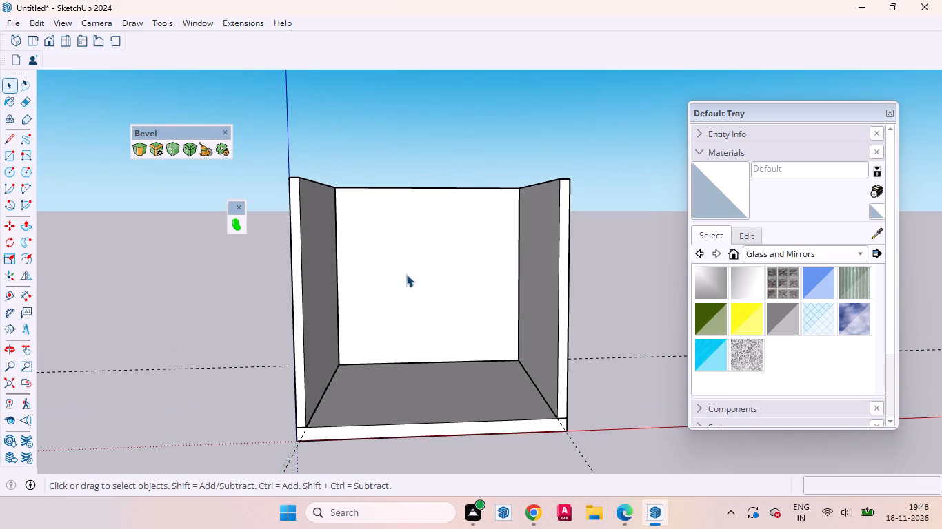
scroll(397, 280, "down", 1)
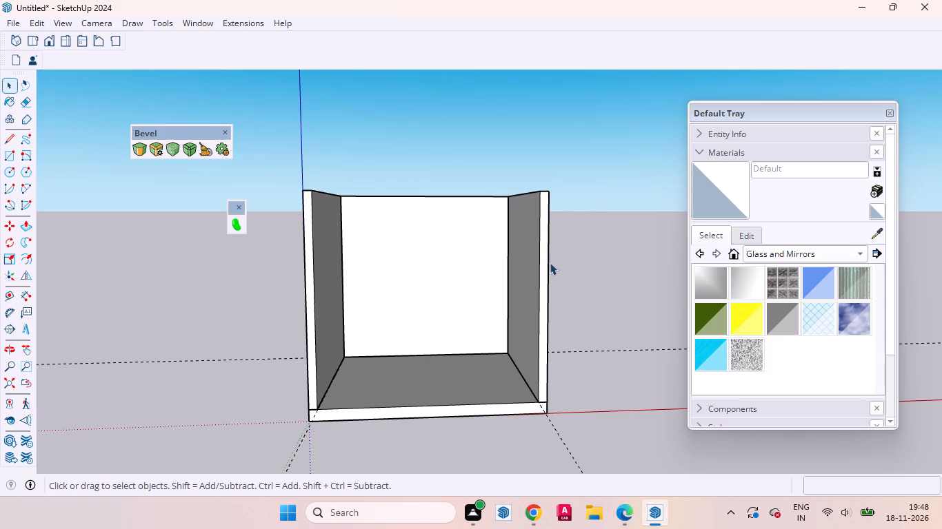
left_click(420, 303)
left_click(614, 351)
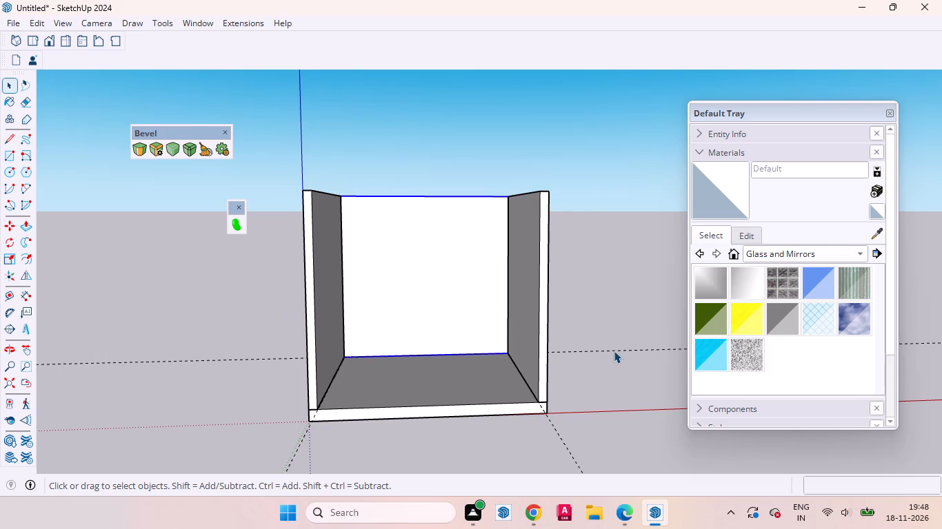
left_click(617, 307)
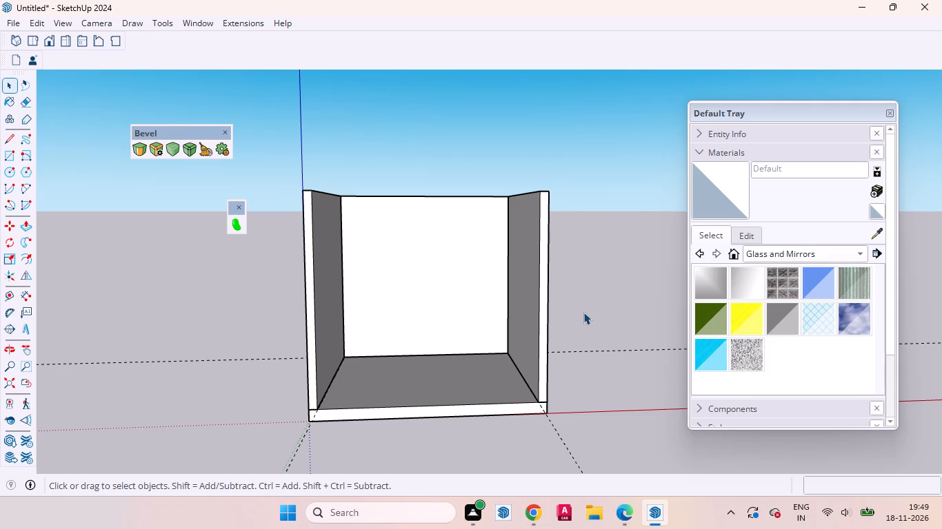
left_click(477, 320)
left_click(468, 372)
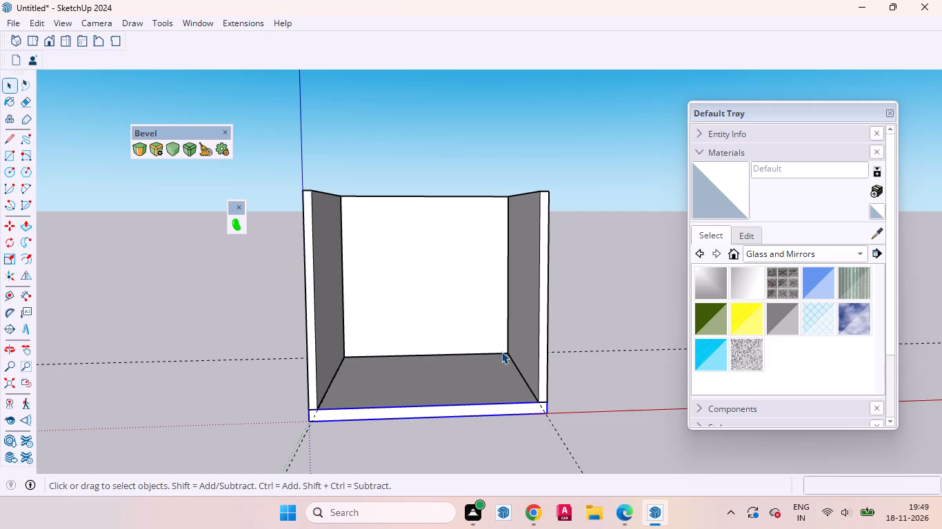
left_click(543, 333)
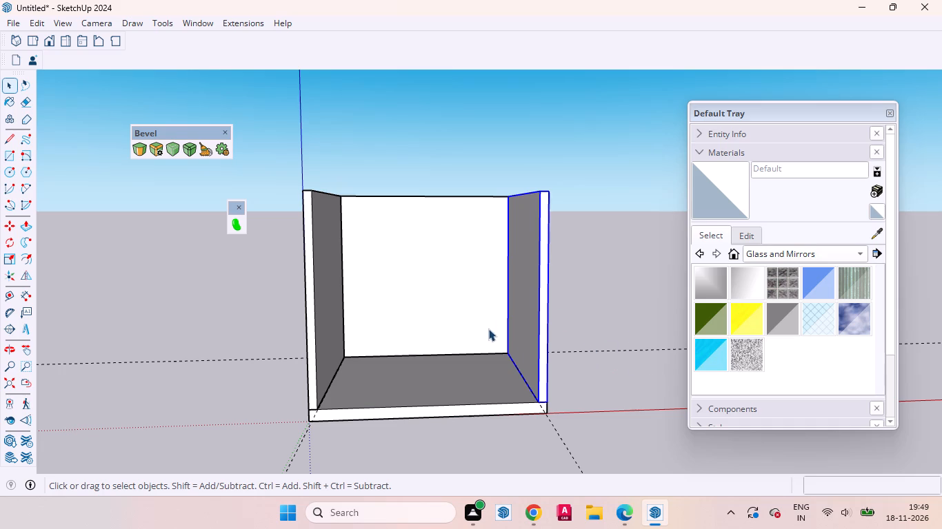
Inspect the three-walled room from several angles, selecting the slab and walls to check them, and clear the selection.
scroll(485, 319, "up", 3)
middle_click_drag(460, 320, 559, 409)
left_click(448, 424)
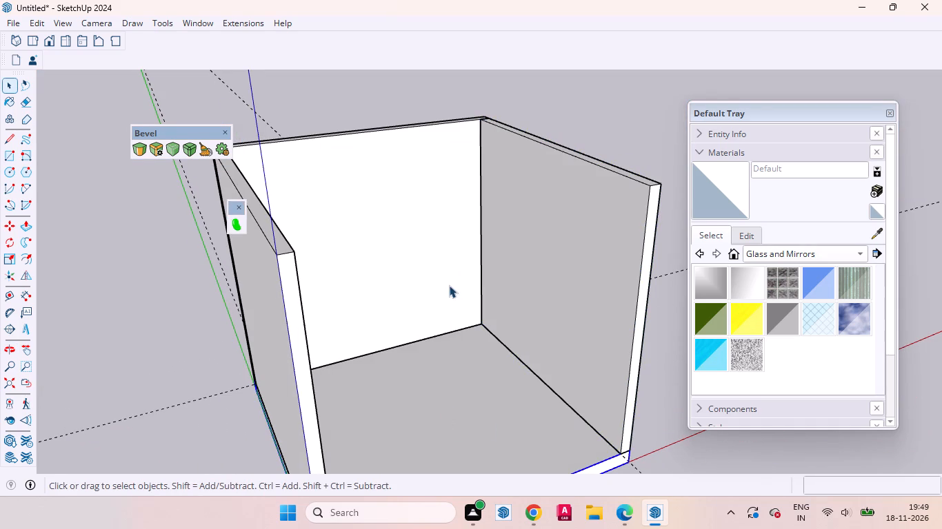
scroll(393, 301, "down", 7)
middle_click_drag(407, 348, 239, 389)
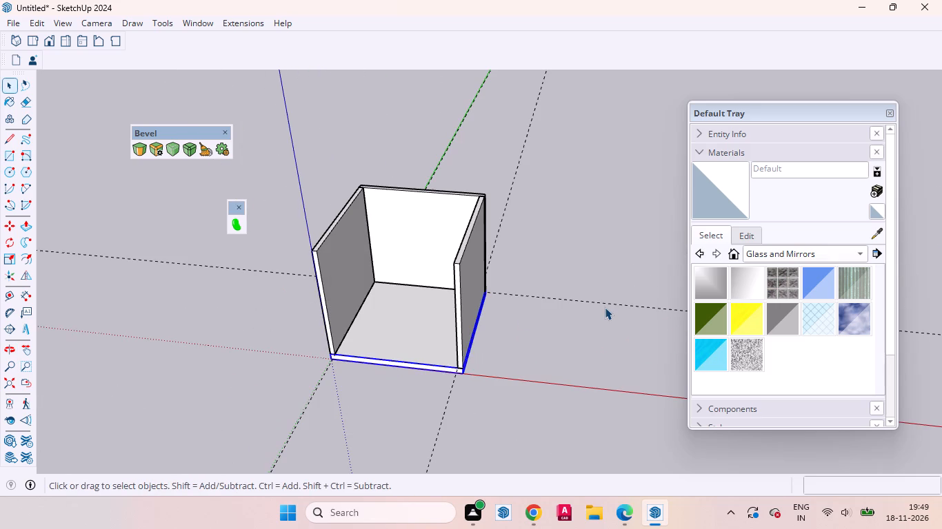
left_click(553, 345)
middle_click_drag(476, 342, 557, 300)
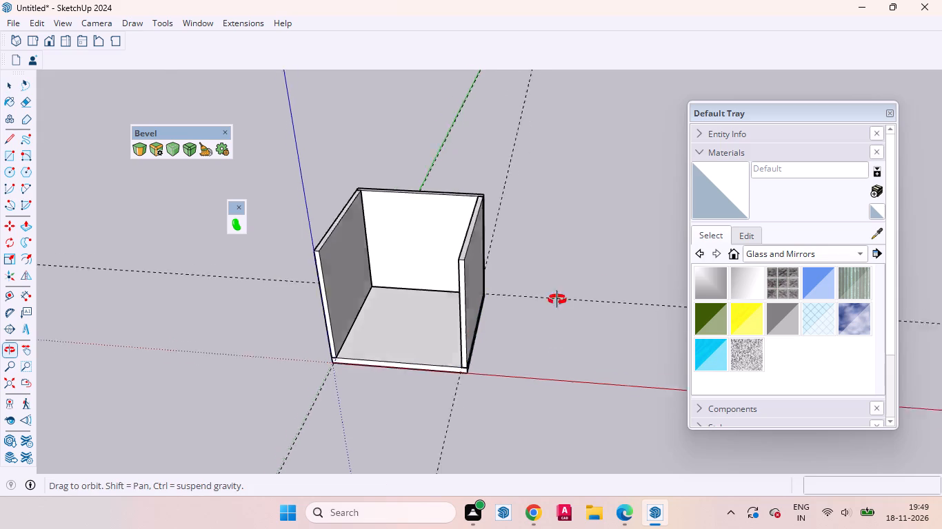
middle_click_drag(557, 300, 639, 275)
left_click(479, 273)
left_click(426, 278)
left_click(452, 344)
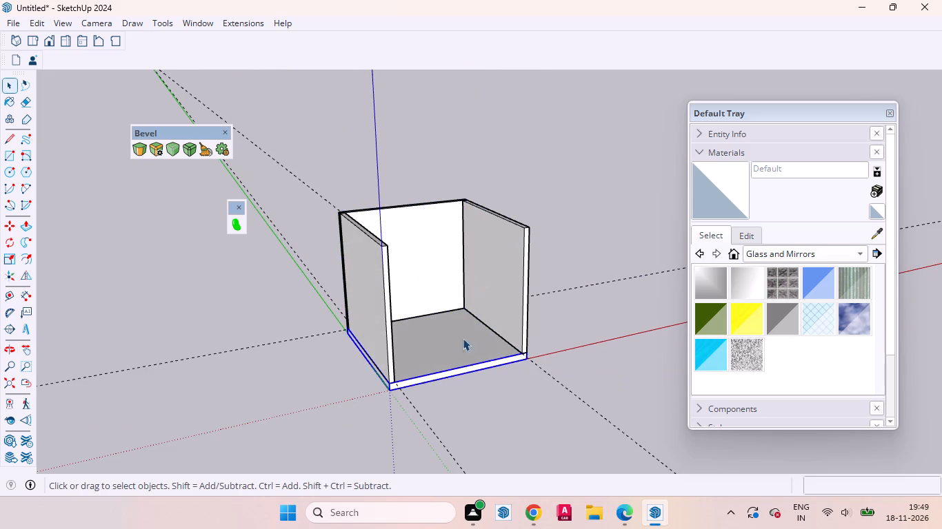
middle_click_drag(475, 338, 225, 430)
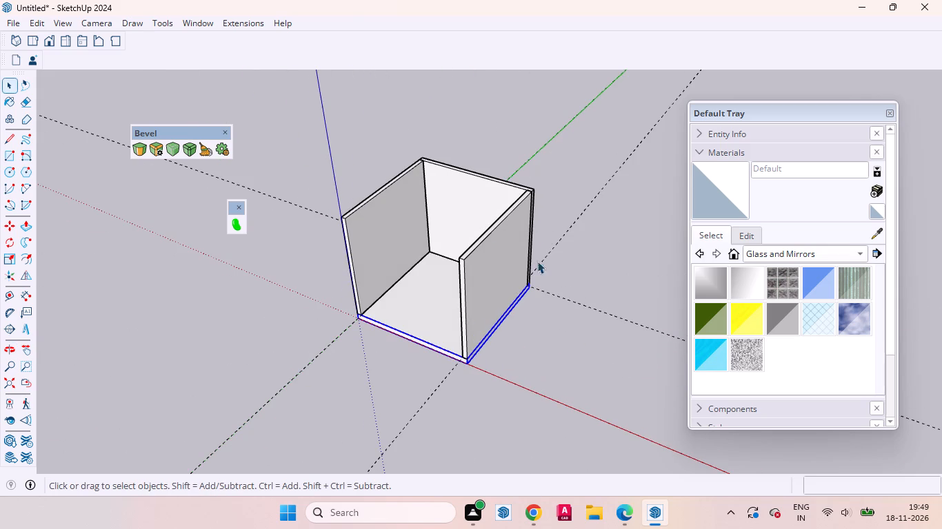
middle_click_drag(503, 319, 665, 238)
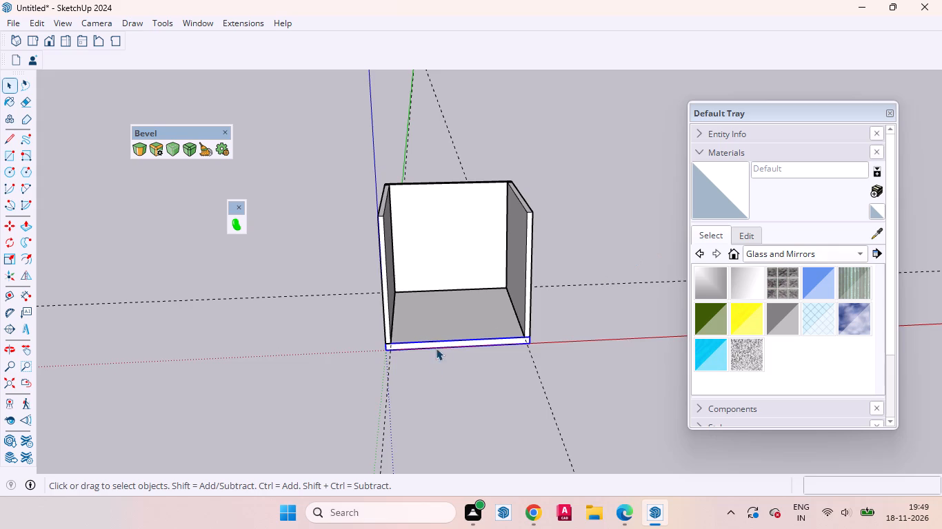
scroll(428, 375, "down", 6)
left_click_drag(590, 325, 483, 184)
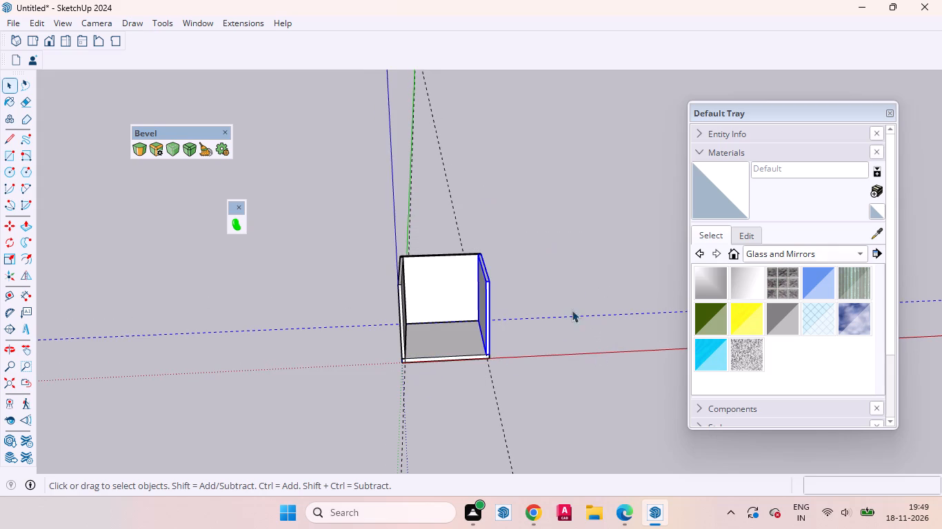
left_click(568, 330)
scroll(492, 327, "up", 6)
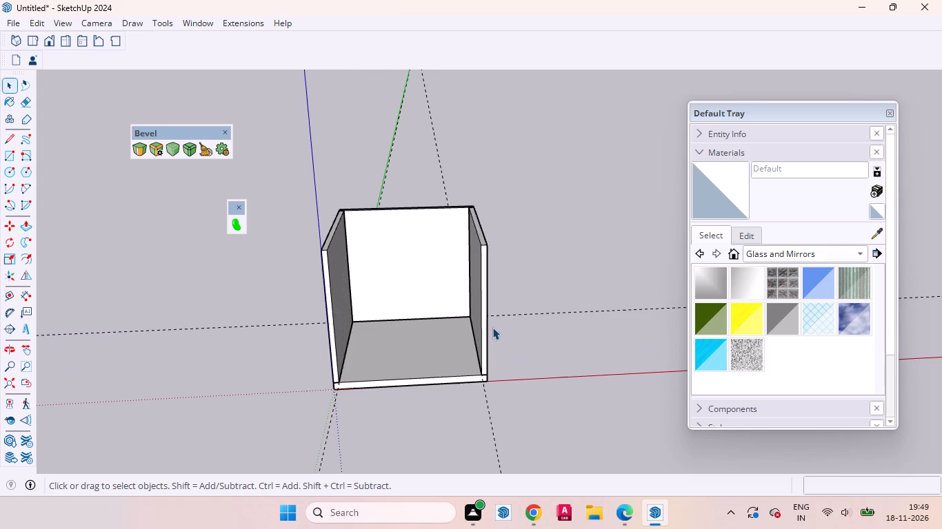
left_click(585, 256)
Select the back wall, floor slab and side walls one by one to check their grouping, and clear the selection.
left_click(392, 287)
left_click(407, 328)
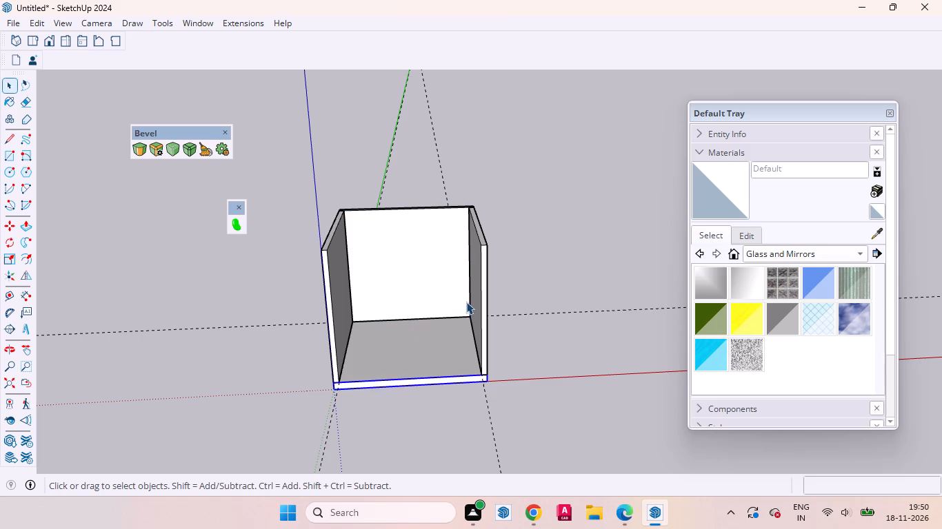
left_click(466, 302)
left_click(341, 297)
left_click(493, 289)
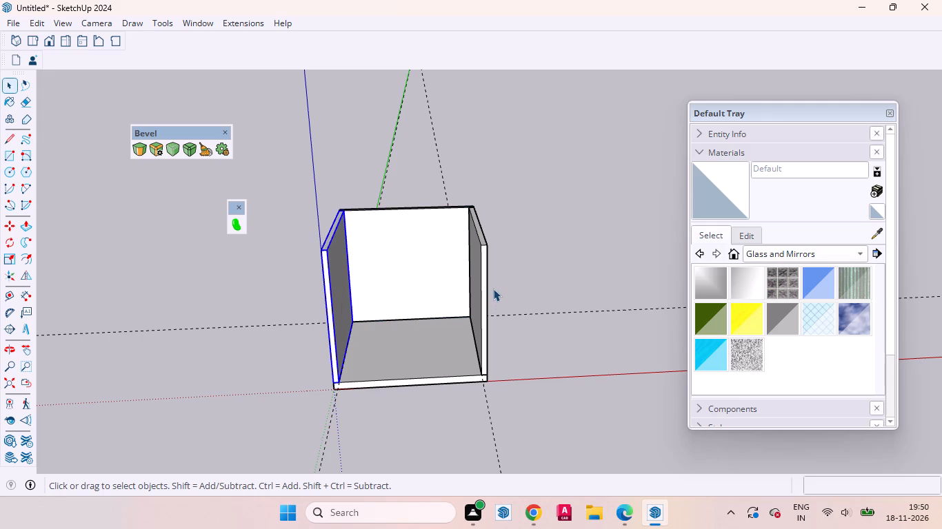
left_click(490, 284)
left_click(484, 265)
left_click(517, 256)
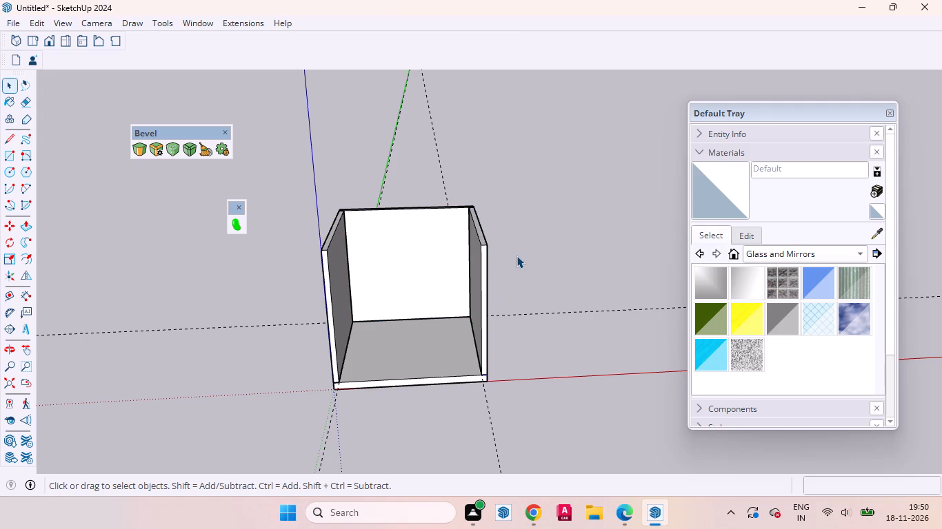
Examine the right wall and its junction with the slab's front corner up close, and check the back wall's group.
scroll(453, 291, "down", 2)
scroll(459, 317, "up", 5)
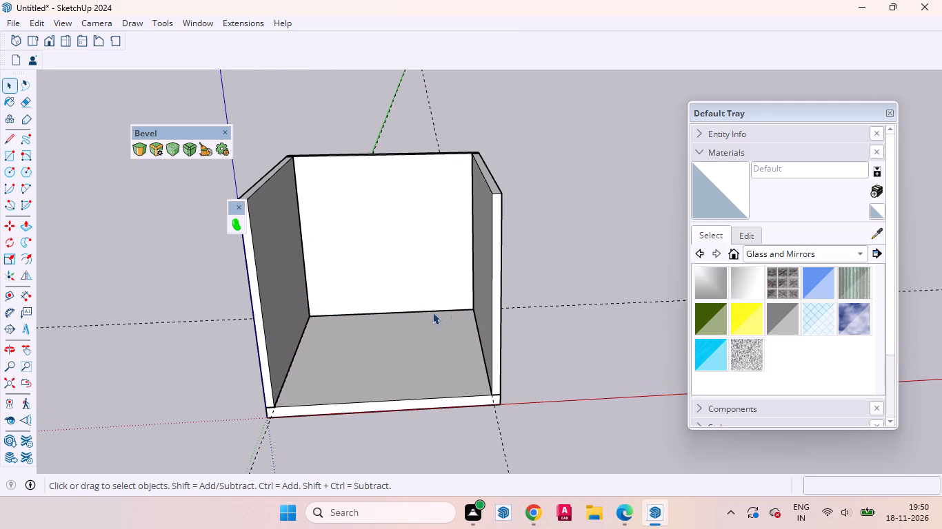
scroll(397, 307, "down", 1)
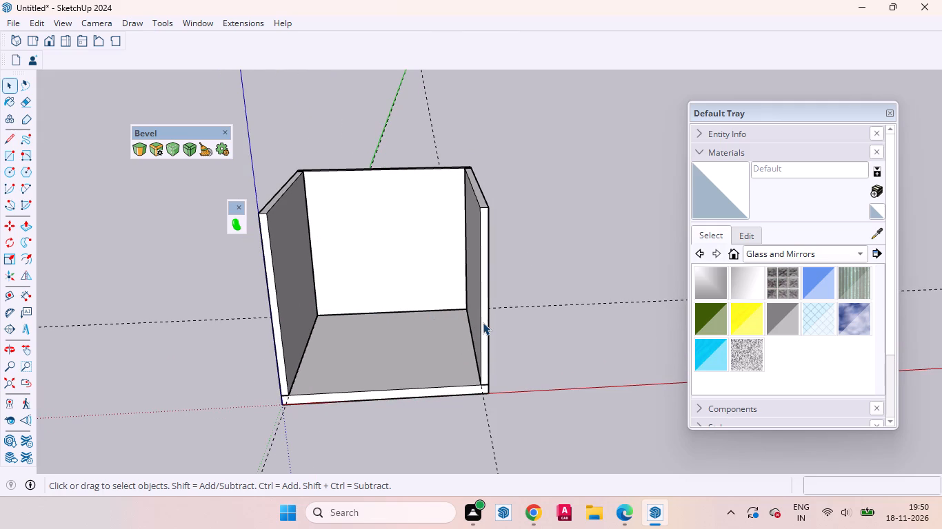
left_click(483, 322)
scroll(483, 369, "up", 4)
scroll(443, 346, "down", 7)
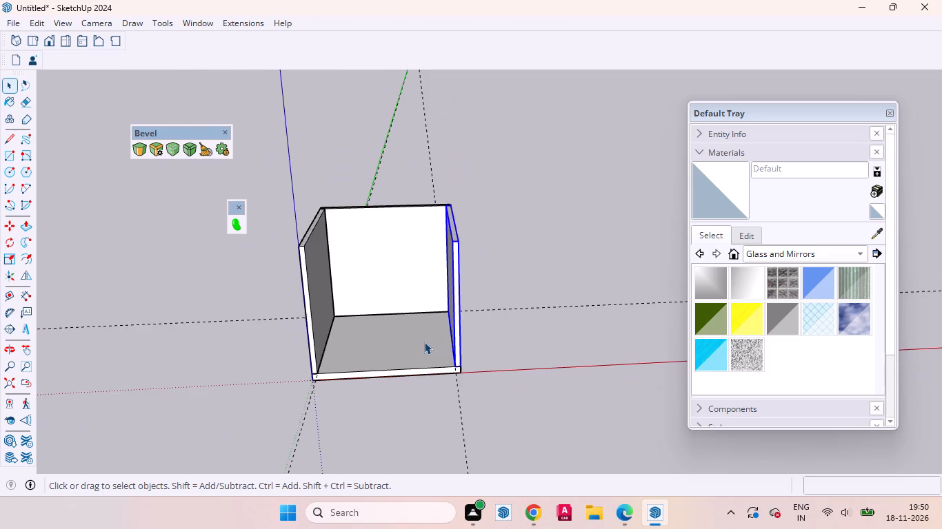
scroll(412, 335, "down", 2)
scroll(454, 332, "up", 9)
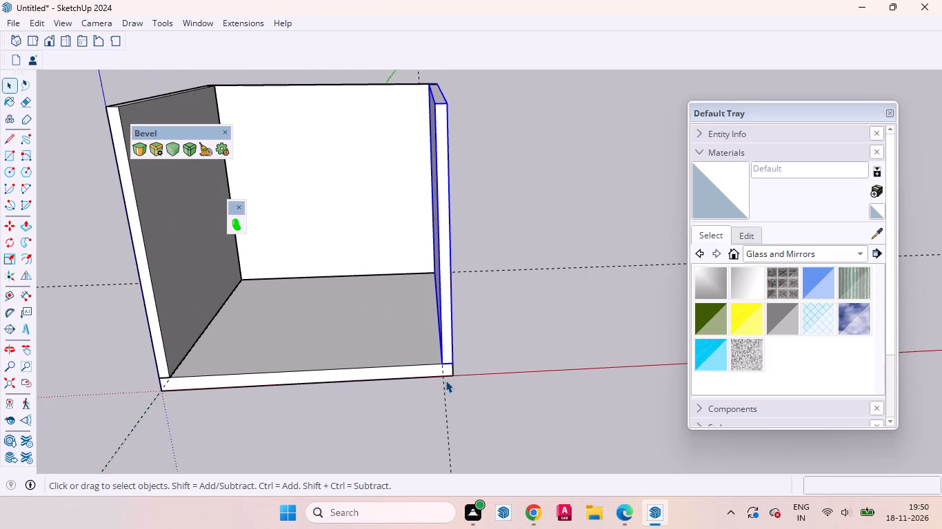
scroll(445, 380, "up", 2)
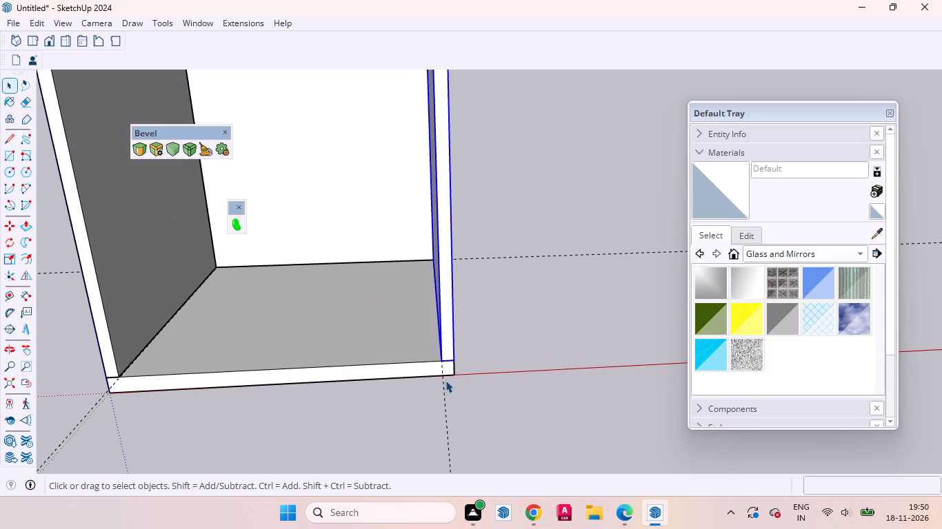
scroll(445, 384, "down", 6)
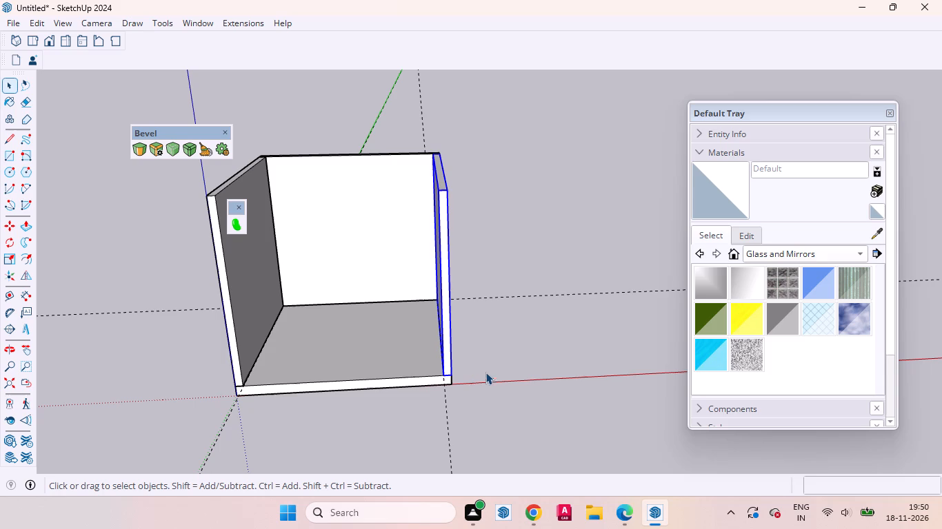
scroll(499, 351, "down", 3)
middle_click_drag(468, 360, 466, 317)
left_click(392, 273)
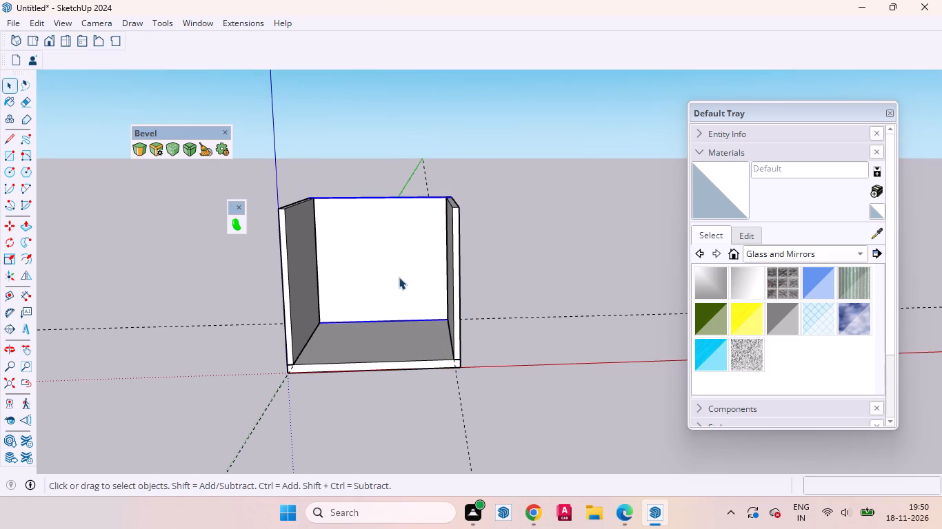
left_click(506, 340)
View the room from the front and select the back wall, floor slab, right wall and left wall in turn.
scroll(340, 334, "up", 3)
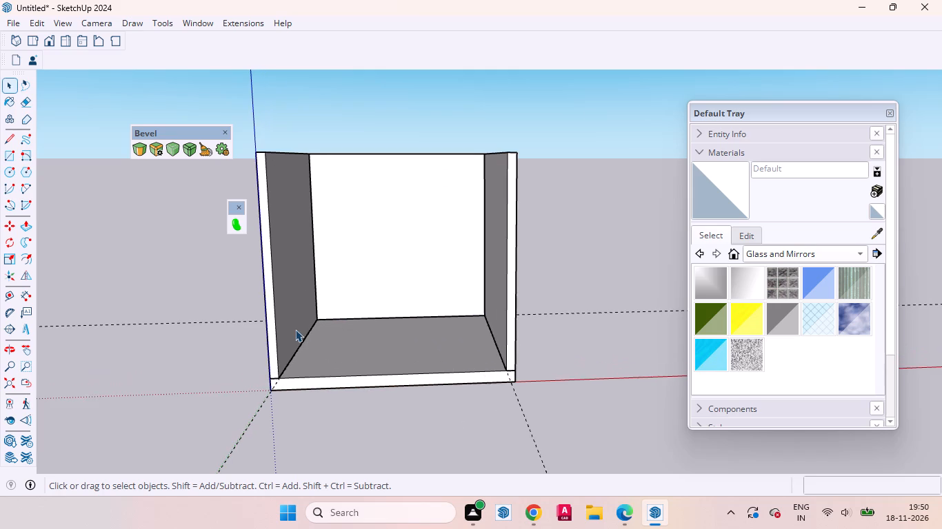
scroll(297, 329, "up", 1)
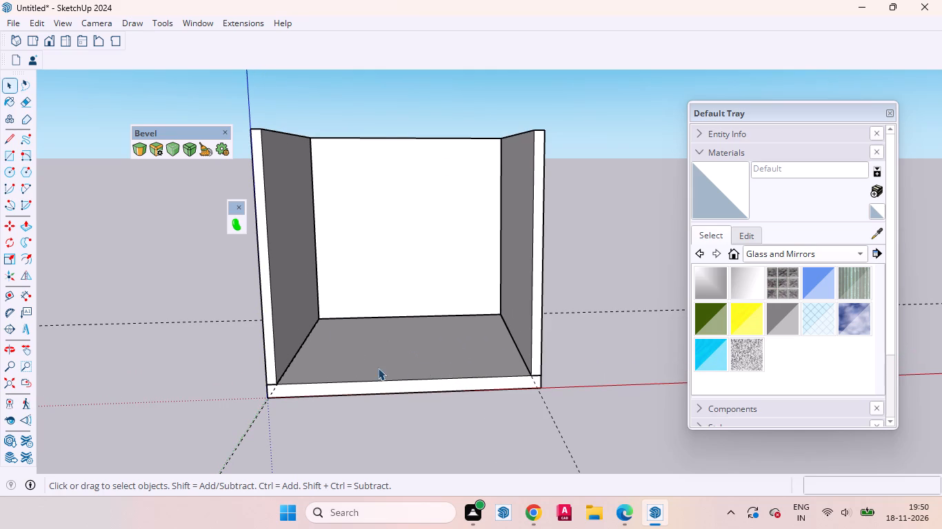
scroll(457, 370, "down", 1)
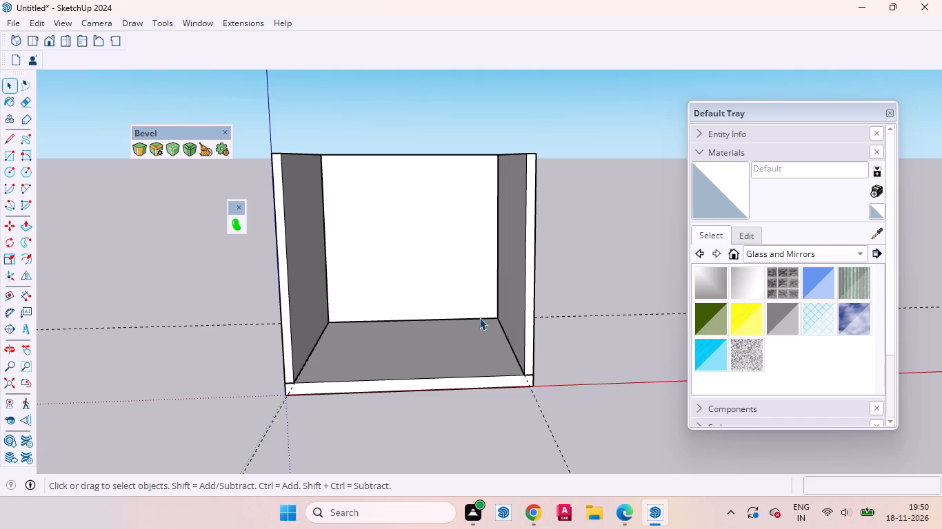
left_click(408, 243)
left_click(409, 329)
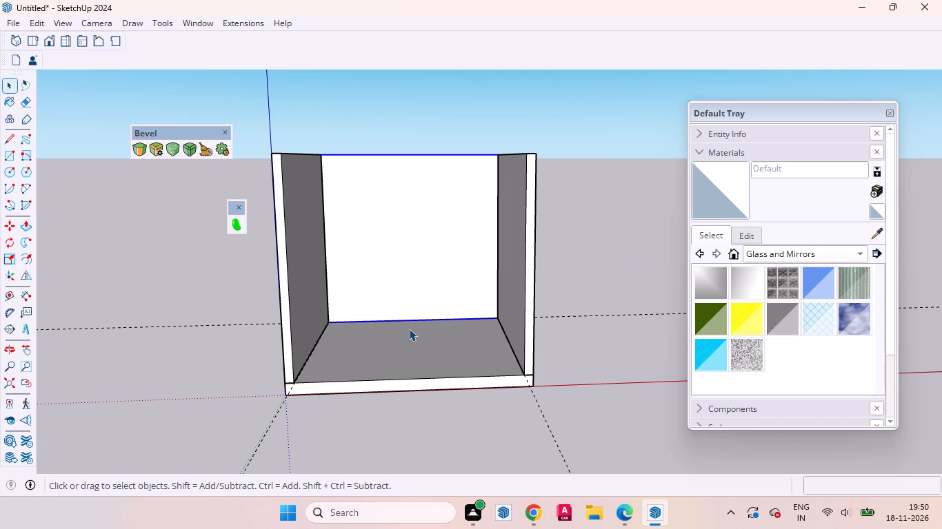
left_click(514, 264)
left_click(327, 276)
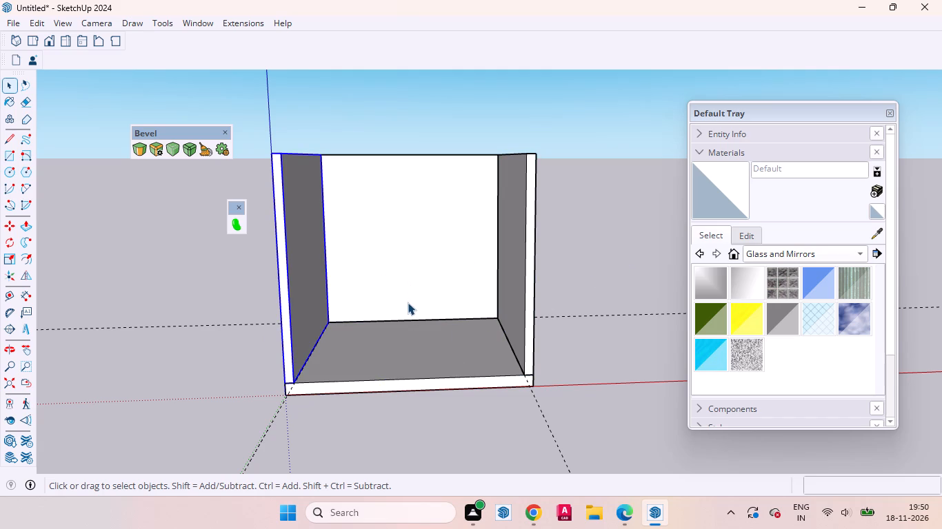
Inspect the room from the front, the right side and above, selecting the right wall to check how it sits on the slab.
scroll(433, 326, "down", 3)
scroll(428, 335, "up", 4)
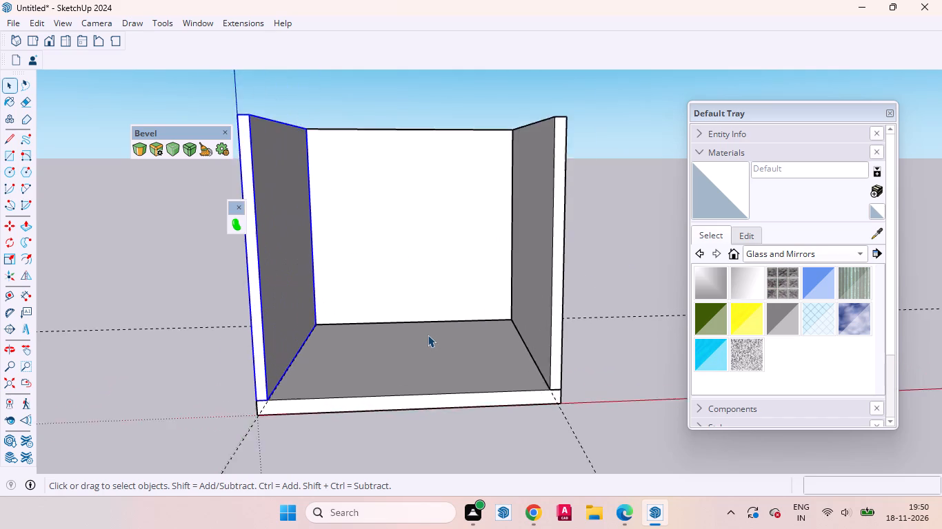
scroll(428, 335, "up", 1)
scroll(424, 340, "down", 3)
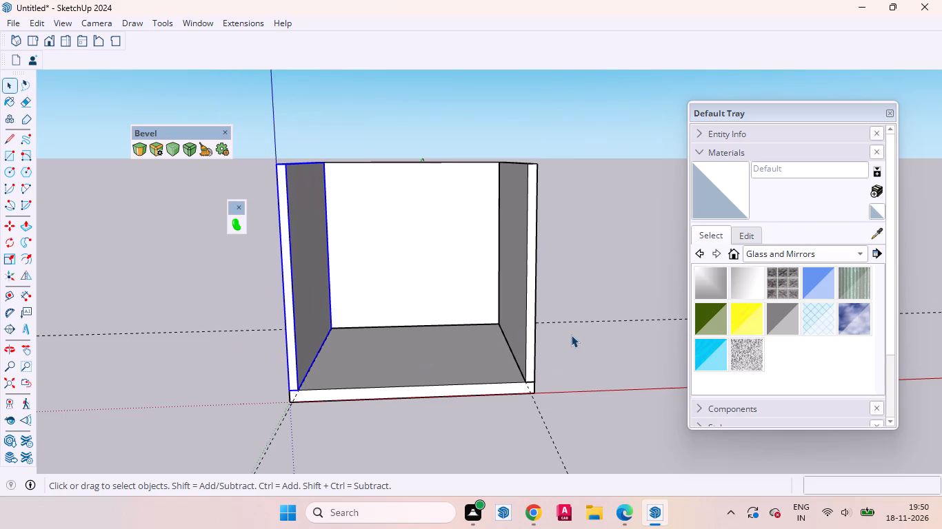
scroll(563, 346, "up", 2)
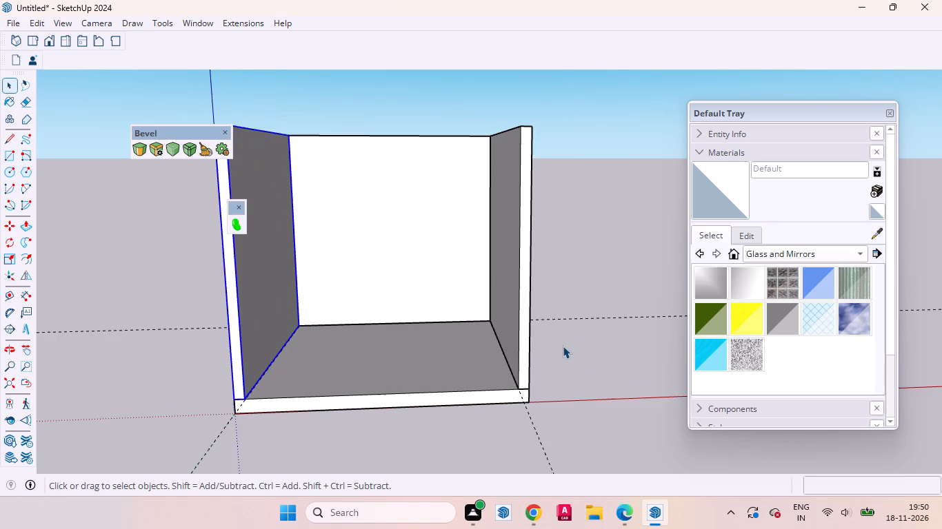
middle_click_drag(567, 357, 416, 388)
scroll(462, 375, "up", 1)
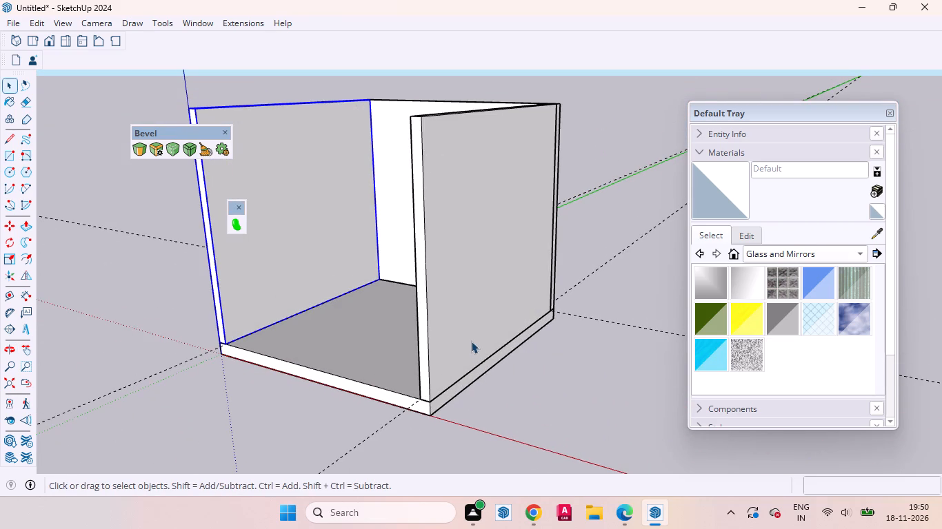
left_click(471, 341)
middle_click_drag(419, 360, 508, 373)
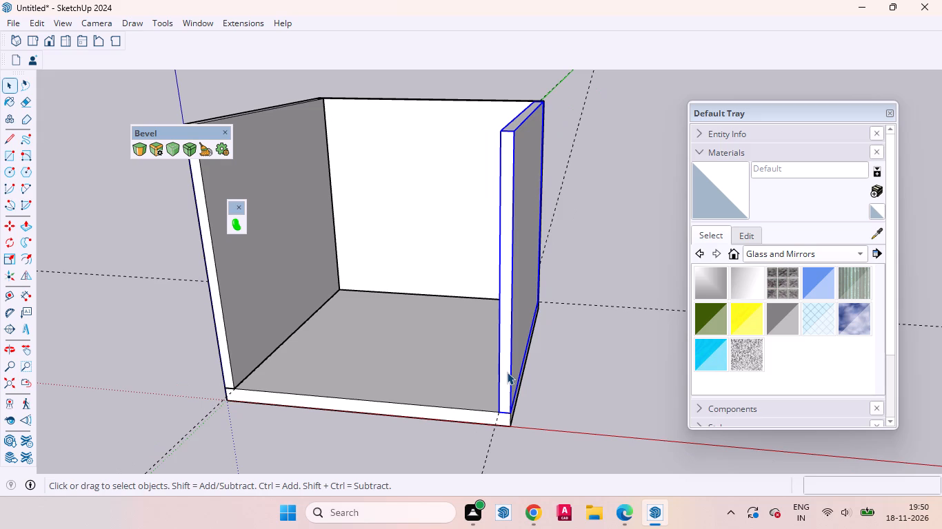
scroll(445, 403, "up", 2)
scroll(430, 459, "down", 1)
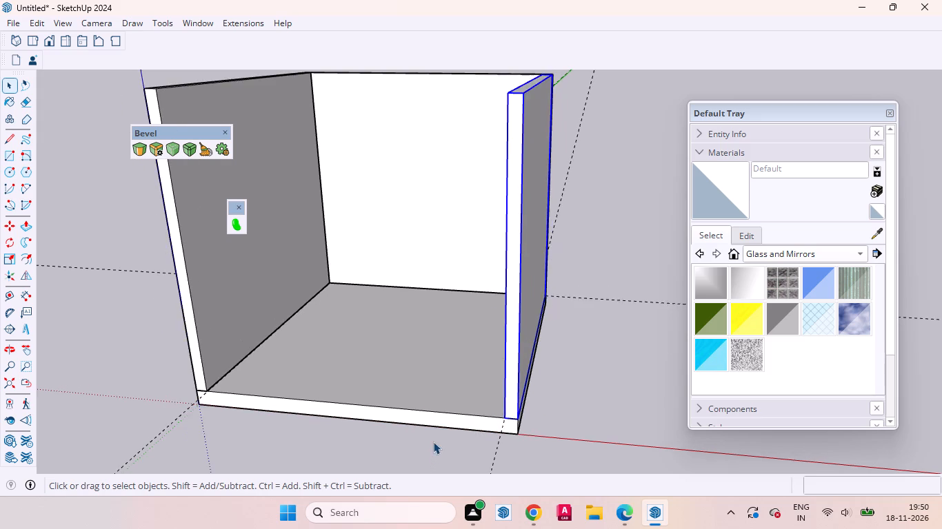
scroll(433, 442, "down", 2)
middle_click_drag(472, 425, 567, 370)
scroll(561, 369, "up", 1)
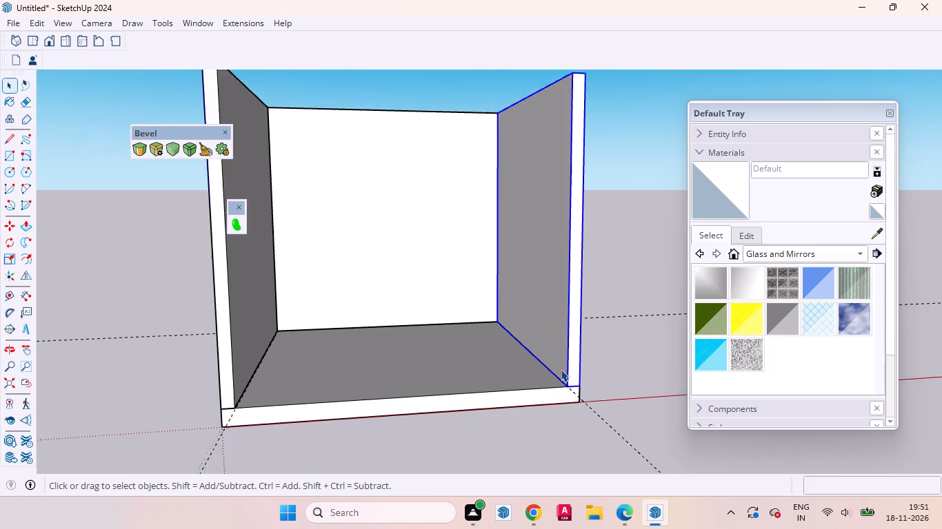
scroll(561, 369, "up", 2)
scroll(451, 389, "down", 3)
middle_click_drag(494, 413, 469, 520)
scroll(462, 466, "down", 3)
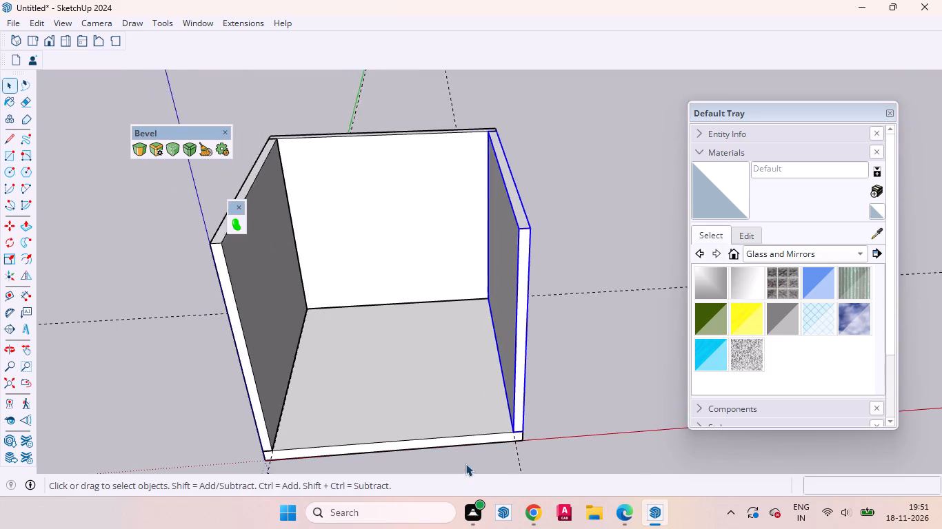
scroll(465, 464, "down", 6)
middle_click_drag(454, 400, 452, 333)
Open the back wall's group to check its front face, and close the group.
left_click(441, 329)
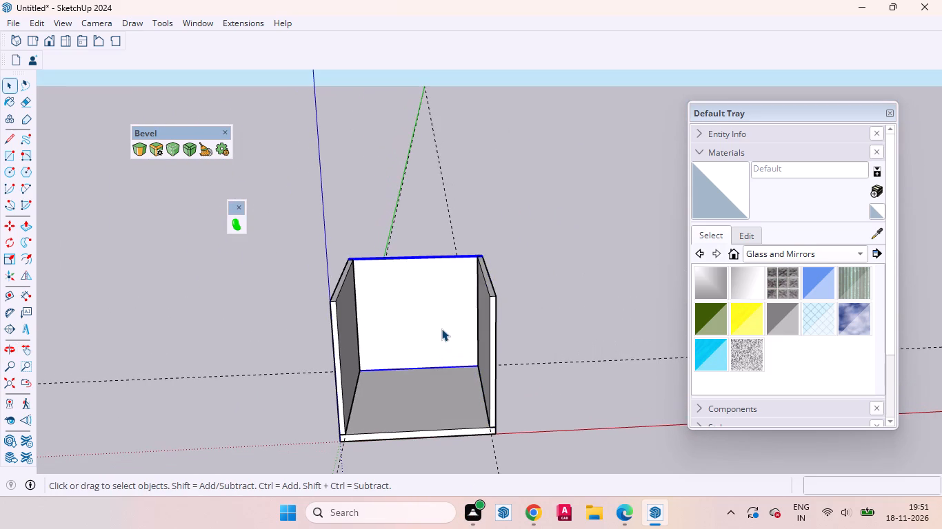
triple_click(441, 329)
middle_click_drag(395, 357, 375, 303)
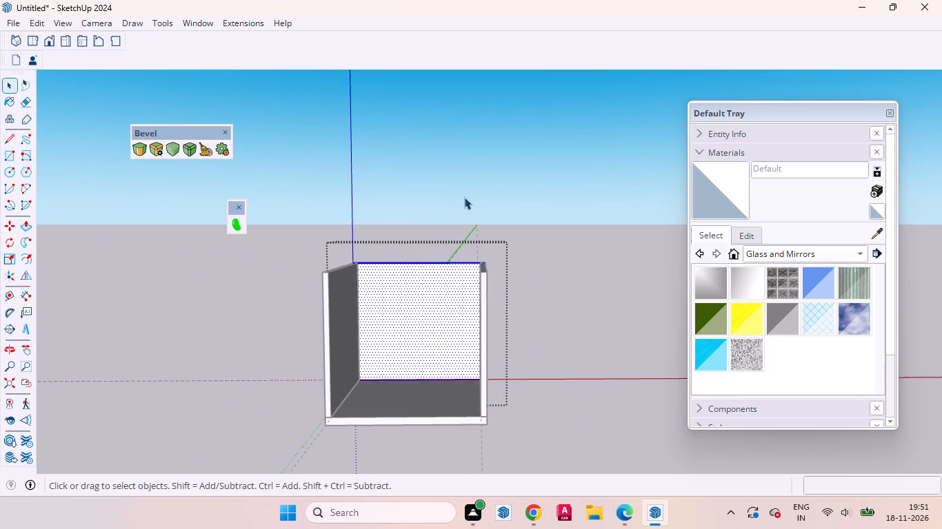
left_click(464, 197)
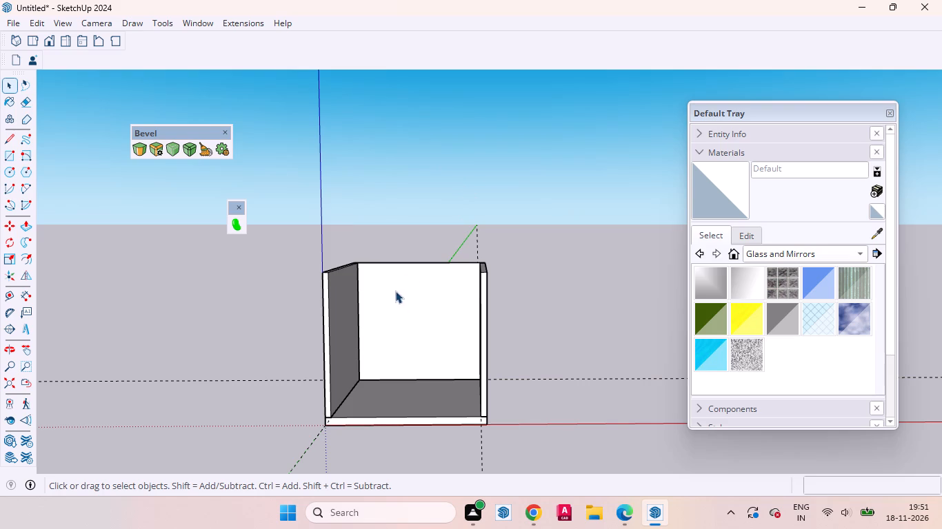
Select the right, left and back walls one by one to check them as separate groups, and clear the selection.
scroll(372, 306, "up", 3)
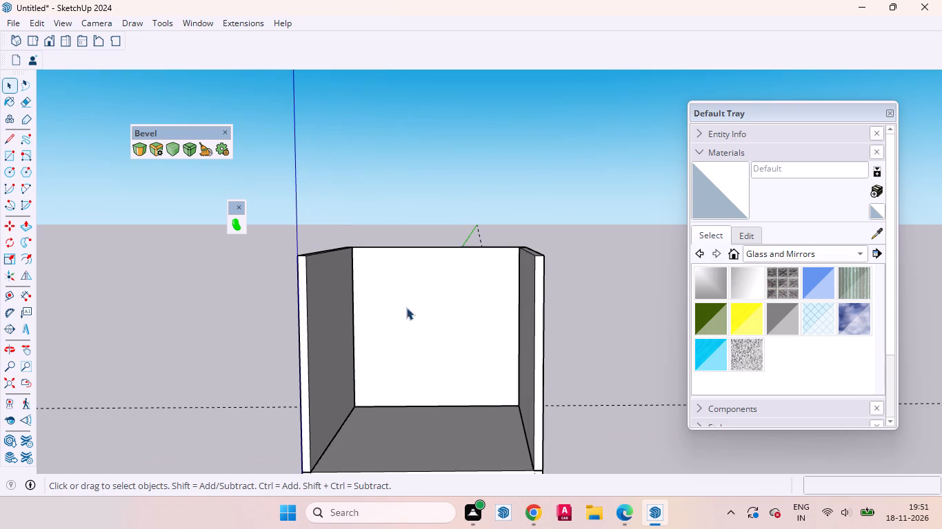
scroll(429, 311, "down", 3)
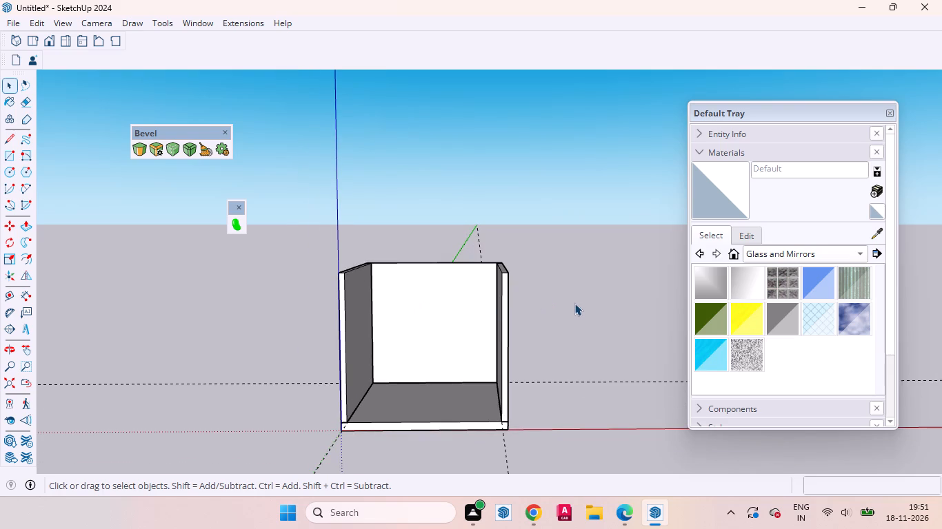
left_click(574, 303)
left_click(508, 303)
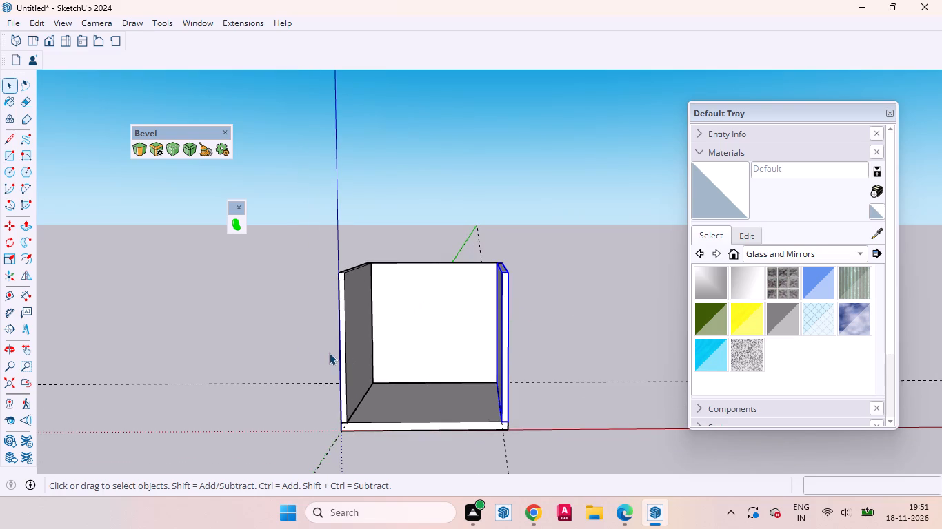
left_click(343, 350)
left_click(404, 329)
left_click(583, 280)
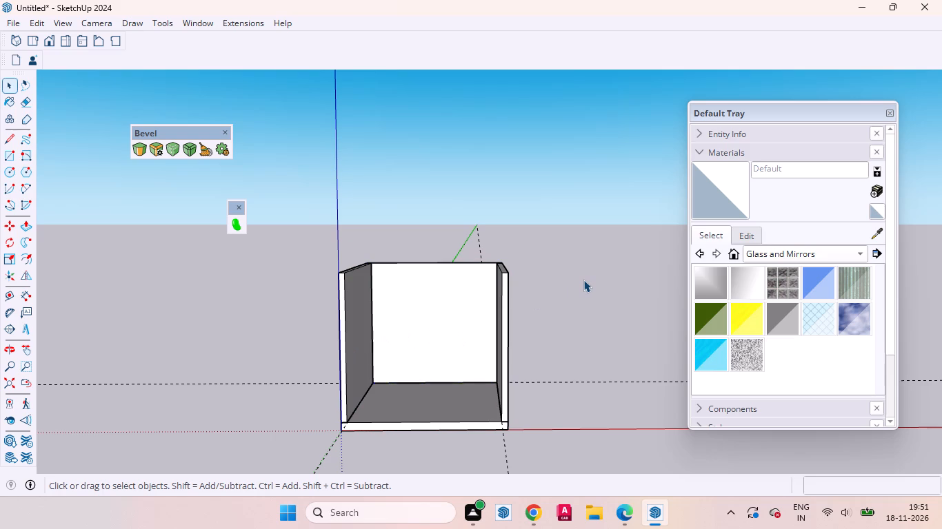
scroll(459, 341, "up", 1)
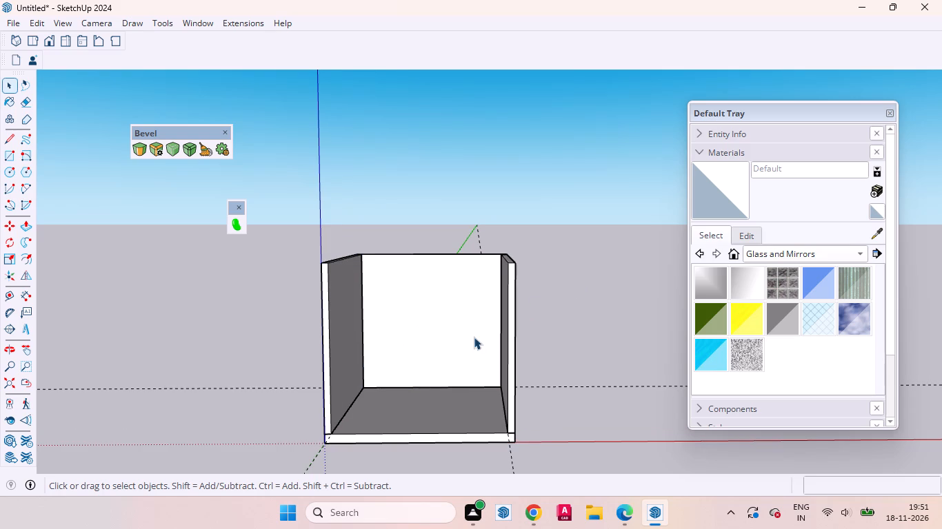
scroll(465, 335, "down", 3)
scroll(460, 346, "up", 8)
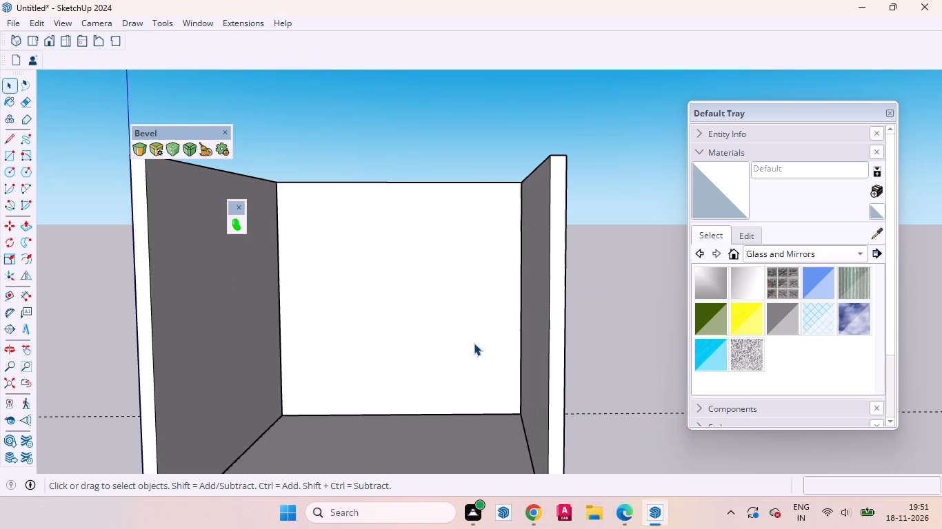
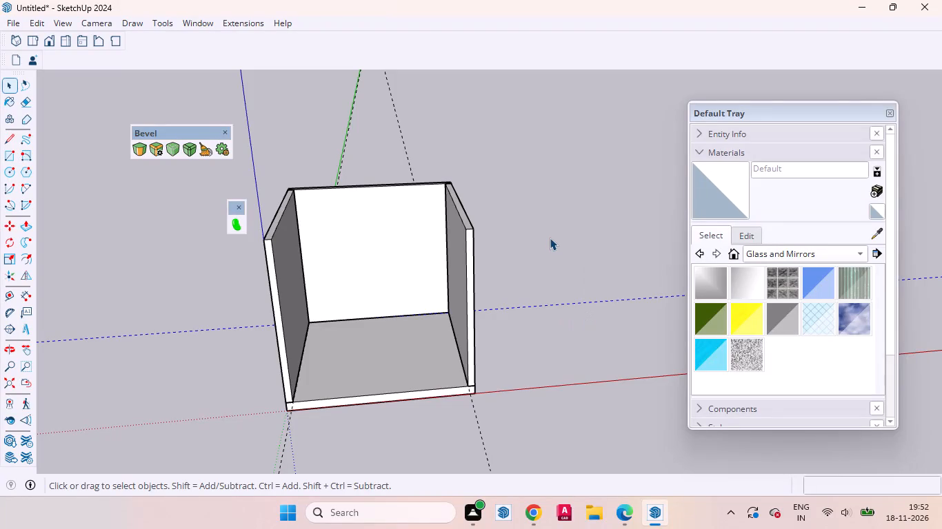
Delete the construction guide lines that extend behind the room.
key("Delete")
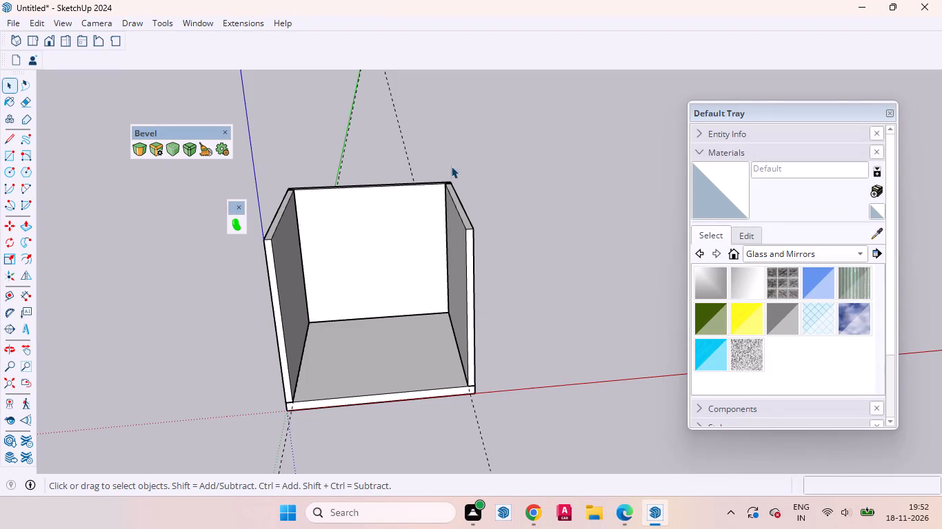
left_click_drag(461, 152, 255, 85)
key("Delete")
left_click(503, 143)
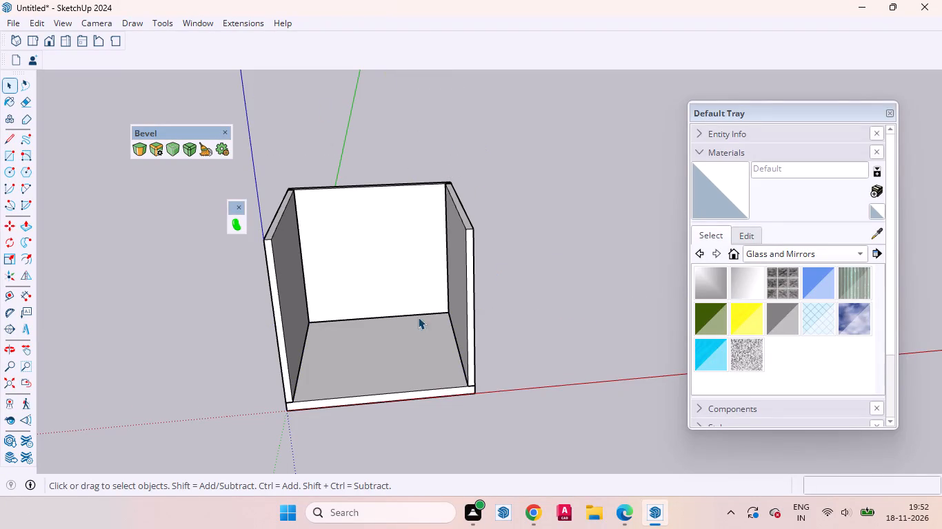
Inspect the room from the front and at an angle, selecting the floor slab and walls in turn, and clear the selection.
scroll(360, 346, "up", 2)
left_click(50, 43)
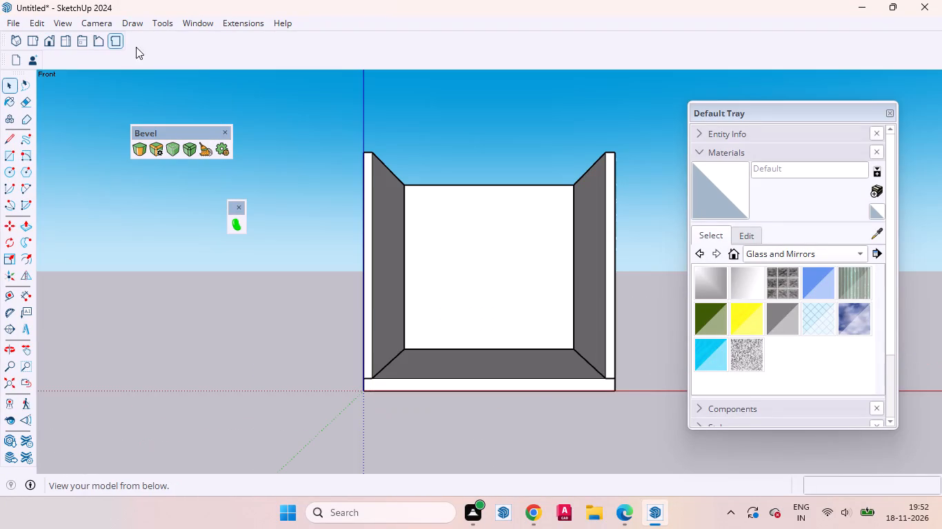
scroll(369, 172, "up", 3)
scroll(257, 210, "down", 2)
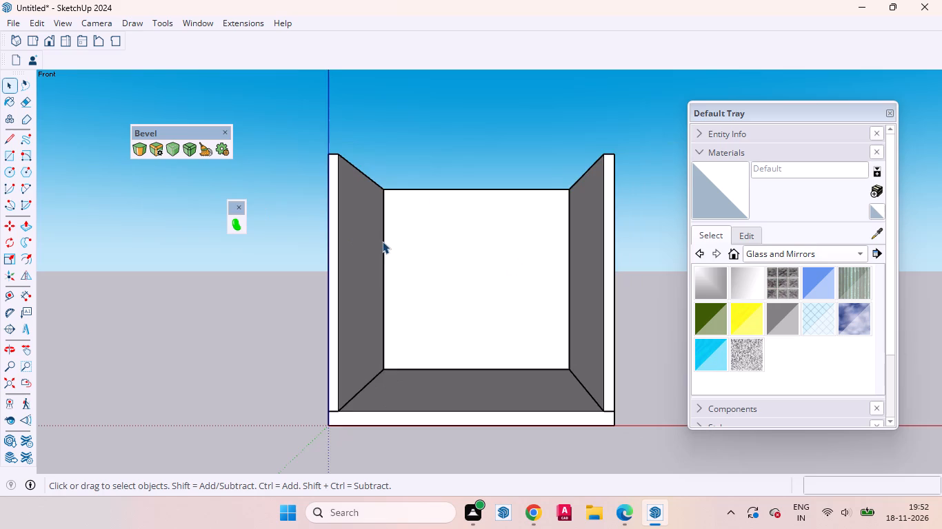
scroll(514, 261, "up", 3)
scroll(472, 256, "down", 2)
scroll(481, 262, "up", 1)
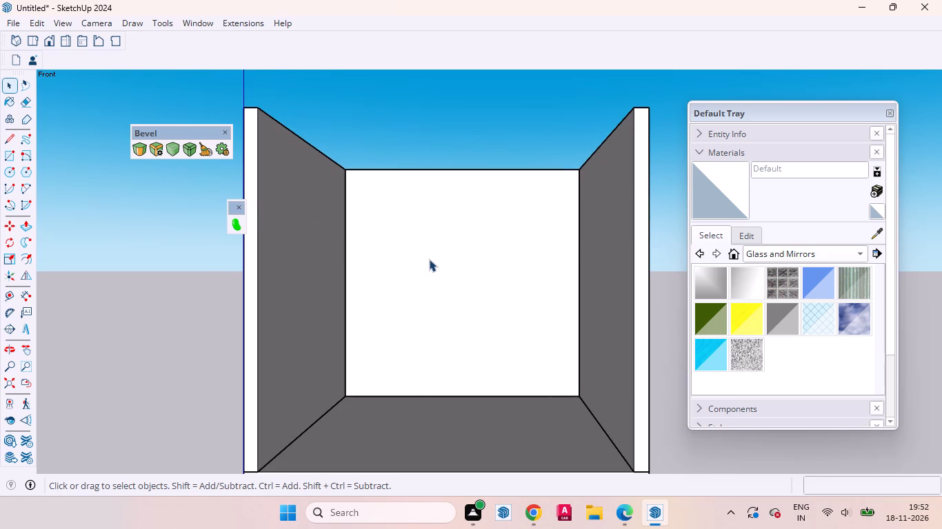
scroll(494, 250, "up", 1)
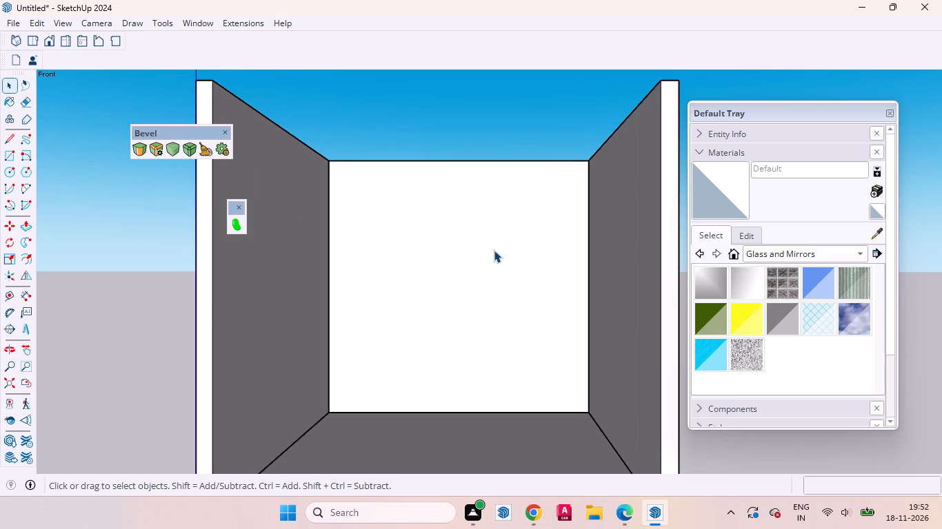
scroll(472, 252, "down", 2)
middle_click_drag(534, 269, 457, 369)
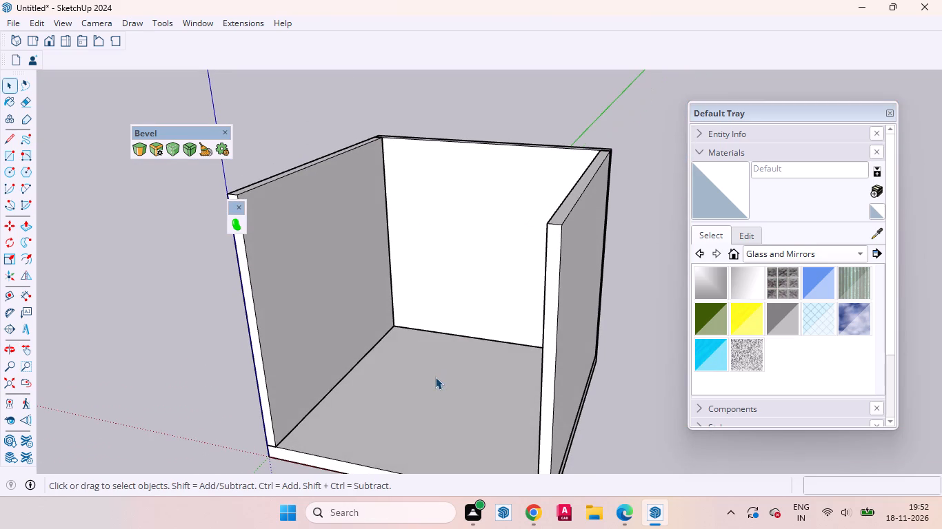
left_click(434, 391)
left_click(456, 288)
left_click(383, 289)
left_click(570, 277)
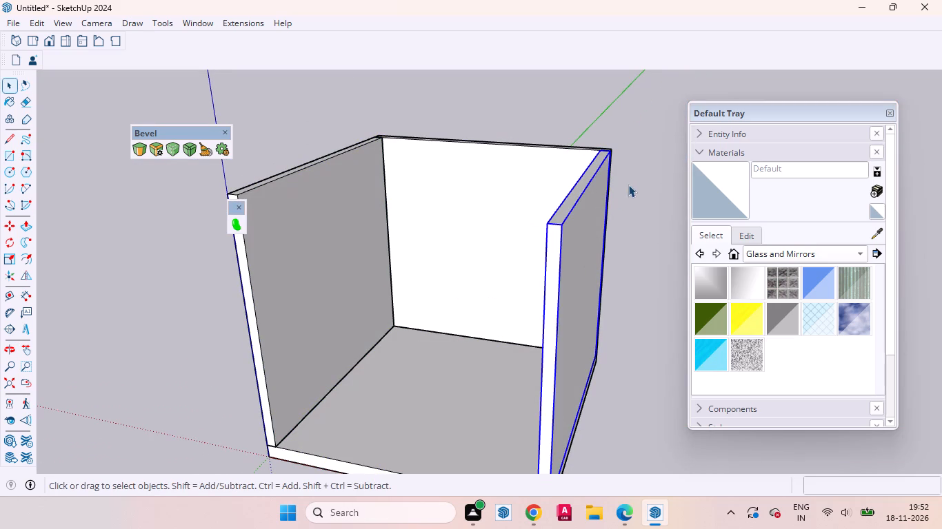
left_click(632, 178)
left_click(545, 156)
left_click(350, 192)
left_click(551, 230)
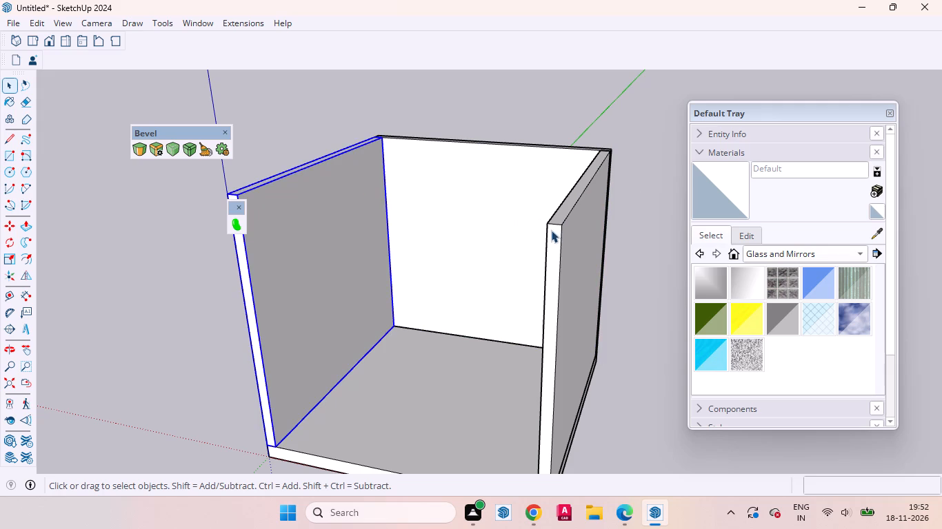
left_click(614, 123)
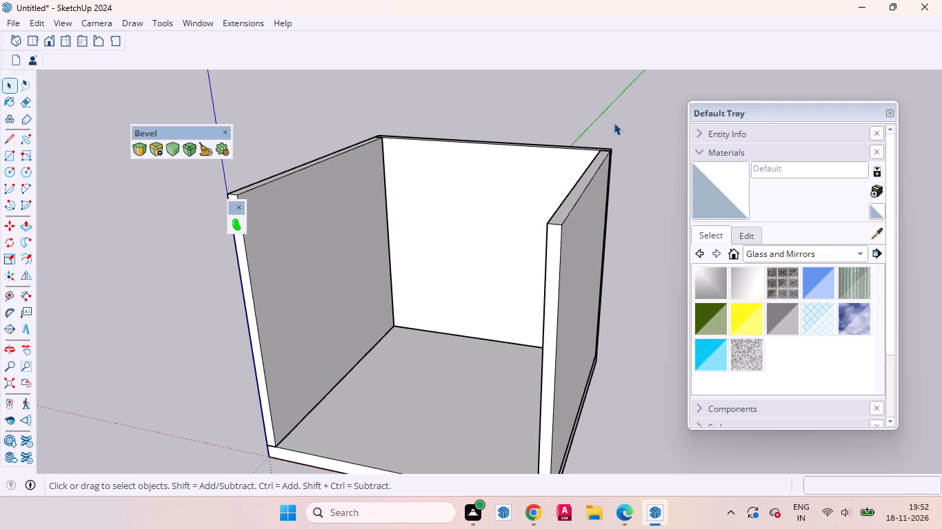
Select the right wall and examine how its lower front corner meets the floor slab, and clear the selection.
middle_click_drag(487, 175, 603, 168)
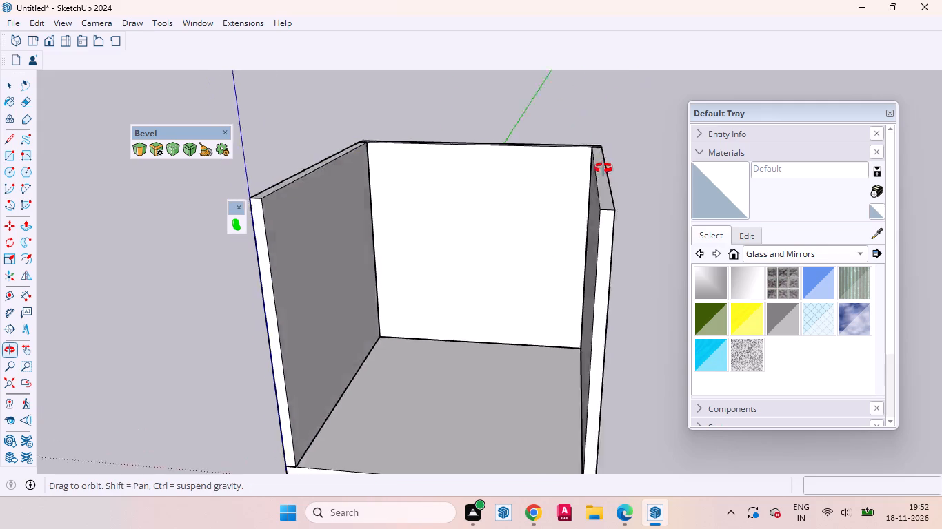
middle_click_drag(603, 168, 614, 177)
scroll(412, 189, "down", 4)
scroll(532, 302, "up", 6)
left_click(582, 371)
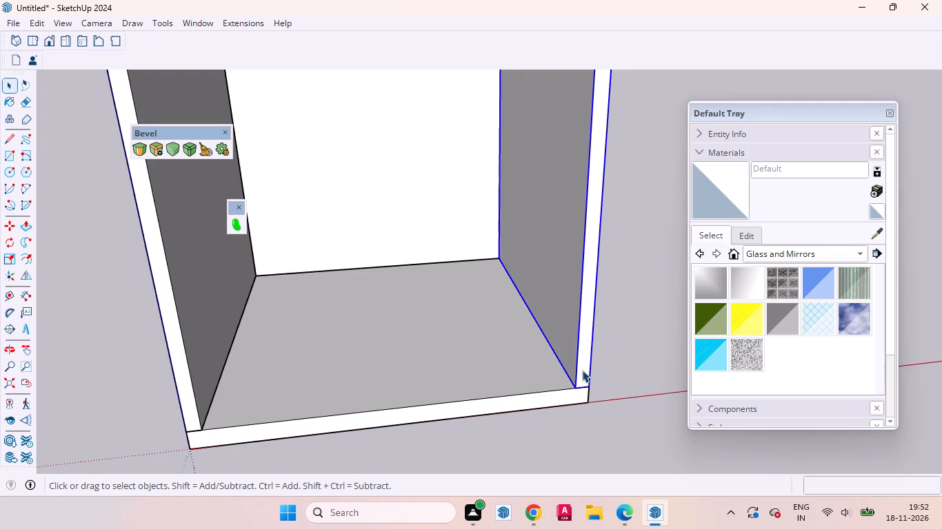
scroll(588, 375, "up", 3)
middle_click_drag(563, 369, 514, 304)
scroll(323, 269, "up", 1)
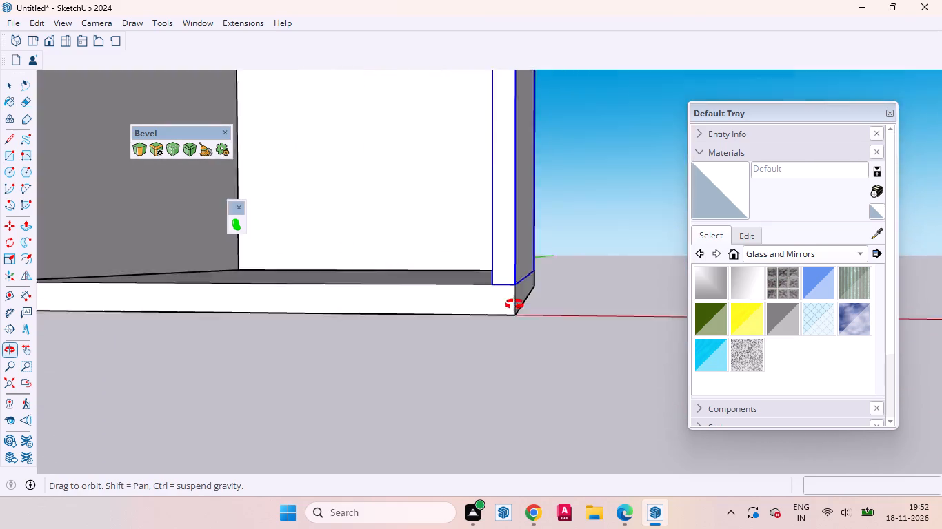
middle_click_drag(514, 304, 520, 368)
scroll(542, 369, "down", 10)
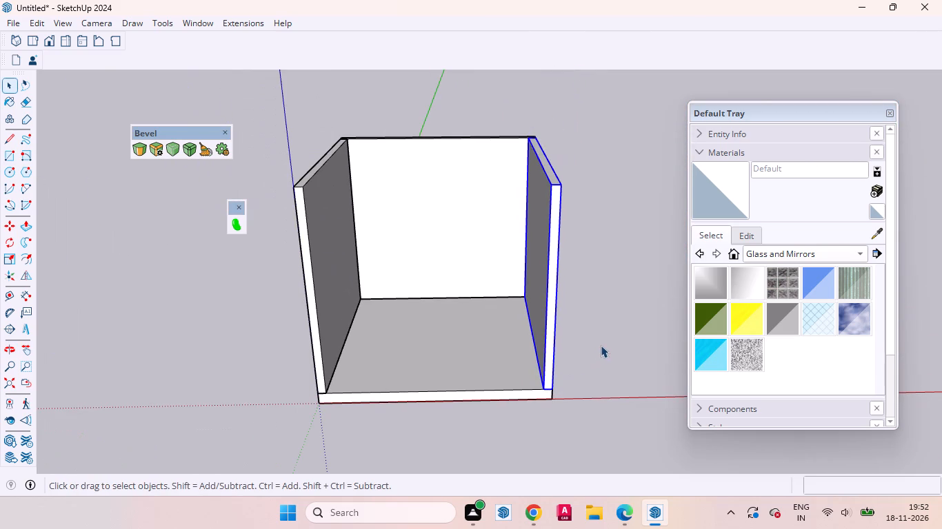
left_click(603, 344)
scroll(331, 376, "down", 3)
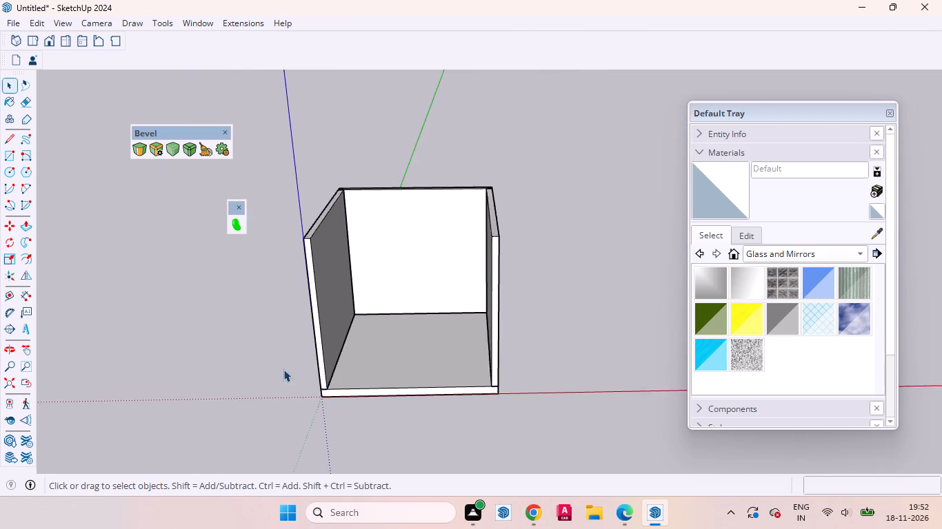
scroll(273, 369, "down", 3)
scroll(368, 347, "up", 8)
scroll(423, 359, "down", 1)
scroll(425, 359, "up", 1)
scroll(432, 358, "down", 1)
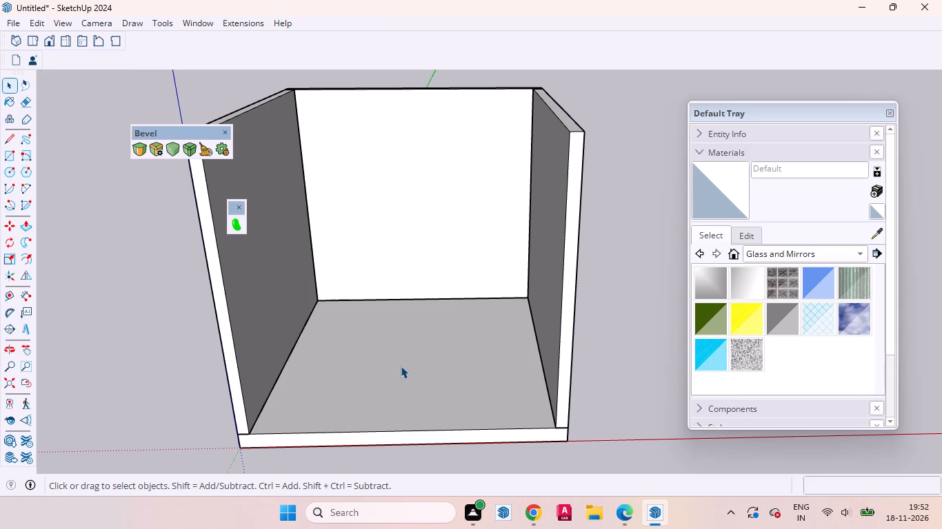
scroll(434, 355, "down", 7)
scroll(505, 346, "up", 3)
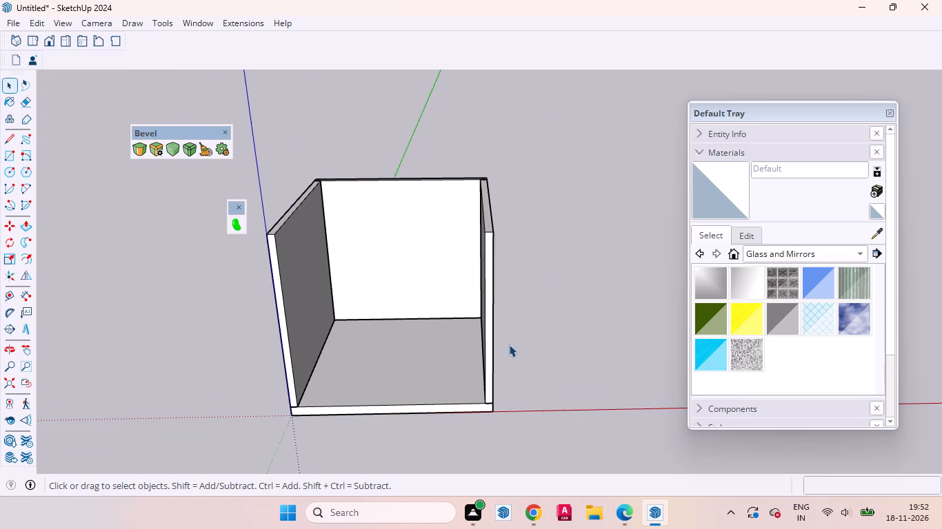
Create a new material textured with the white marble image 5943b18d2c54371cd8fdc3d12be475fa from Downloads.
left_click_drag(760, 107, 572, 61)
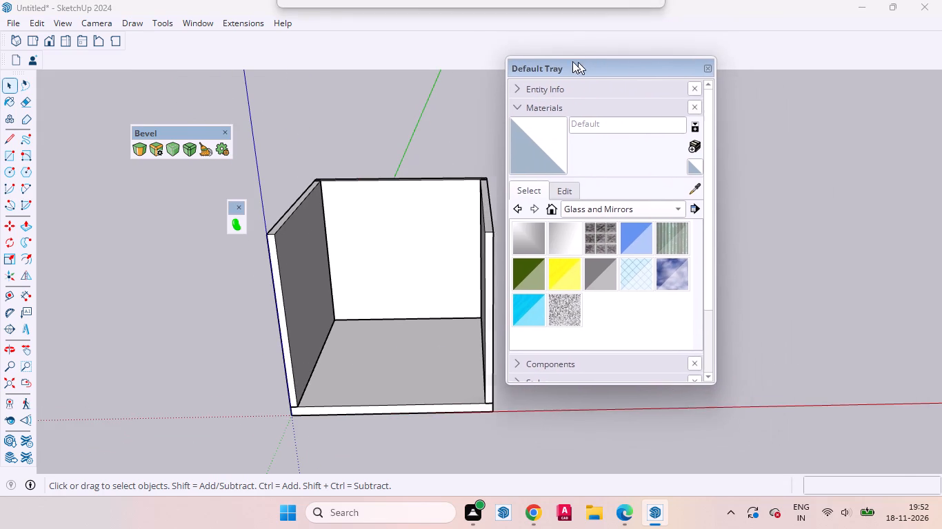
left_click_drag(572, 61, 558, 59)
left_click(676, 137)
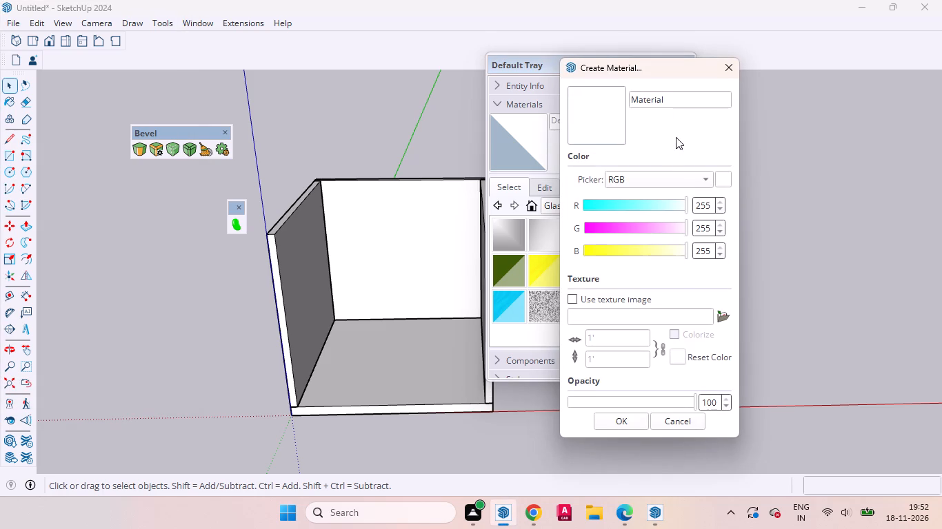
left_click(725, 327)
left_click(723, 322)
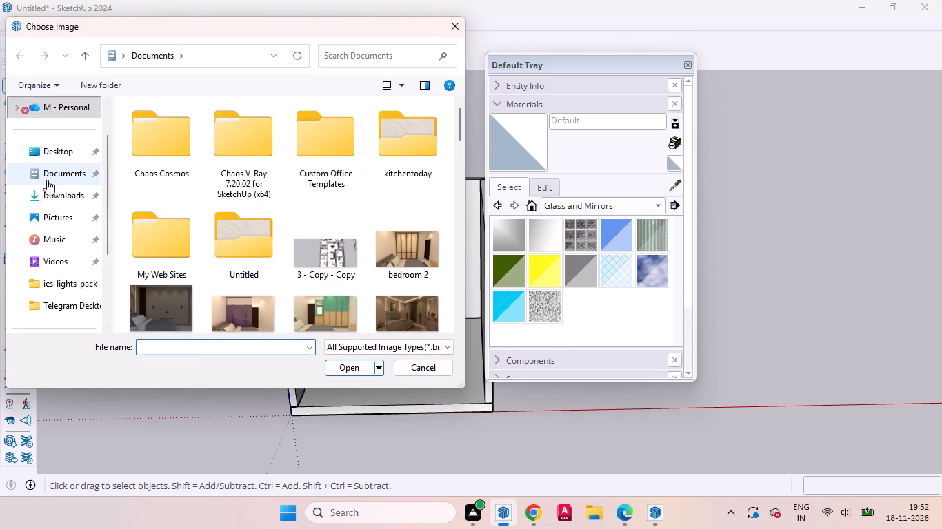
left_click(52, 194)
scroll(294, 196, "down", 1)
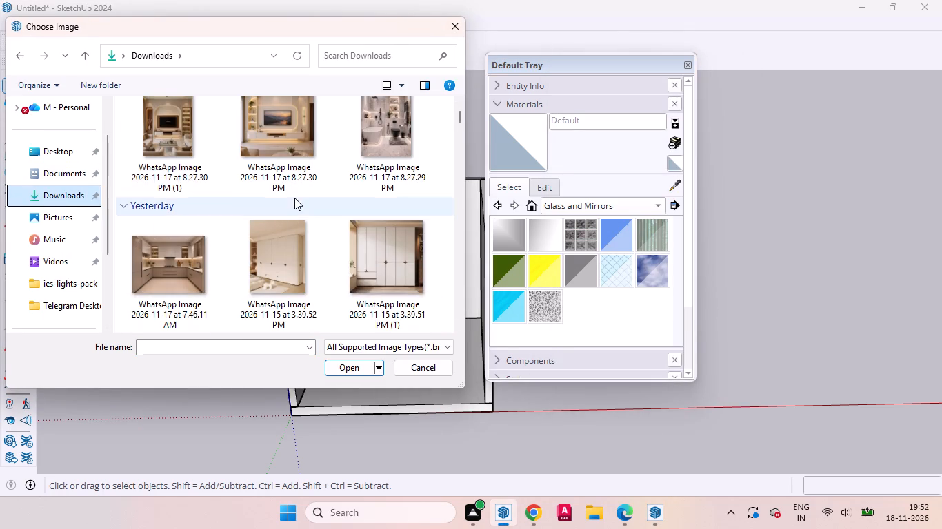
scroll(294, 209, "down", 4)
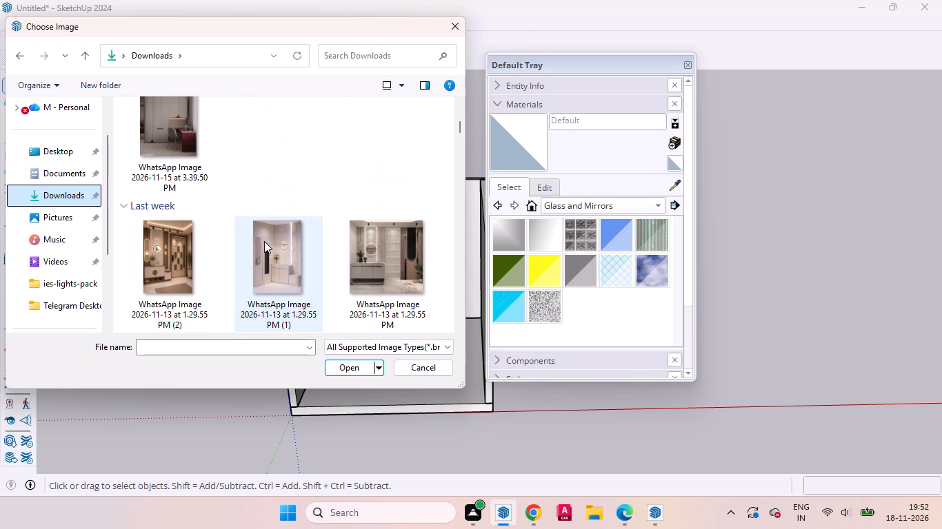
scroll(268, 242, "down", 4)
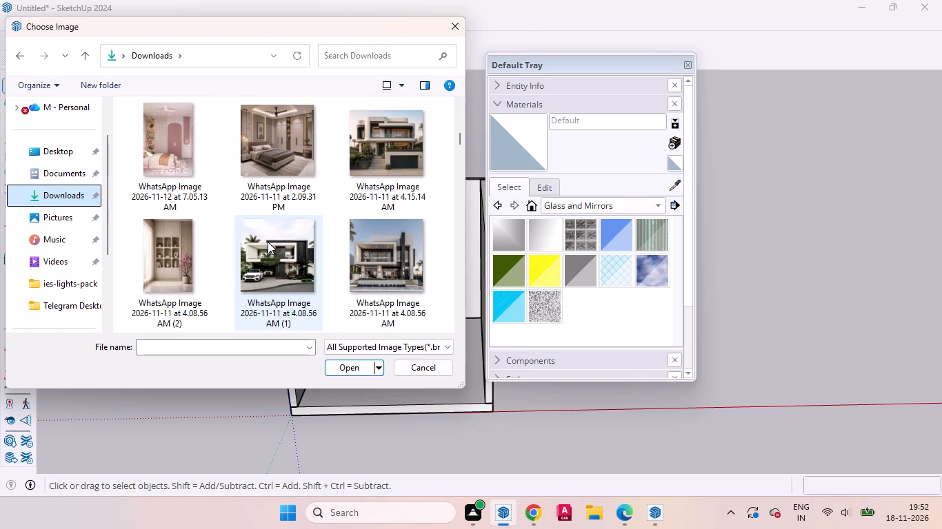
scroll(268, 242, "down", 2)
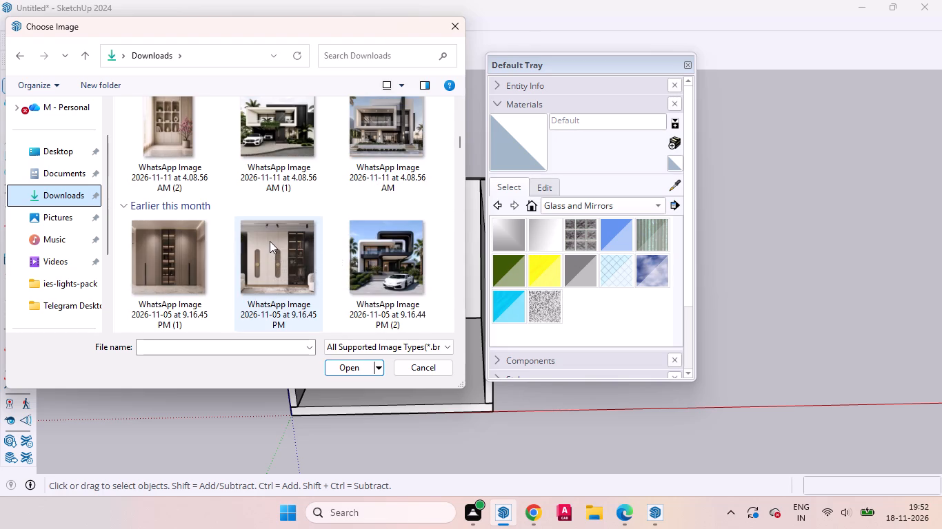
scroll(270, 241, "down", 5)
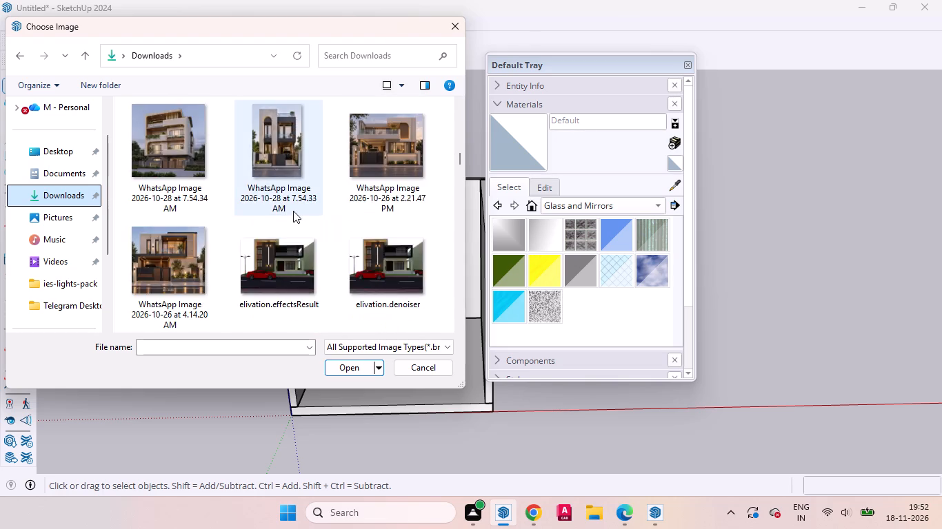
scroll(293, 211, "down", 4)
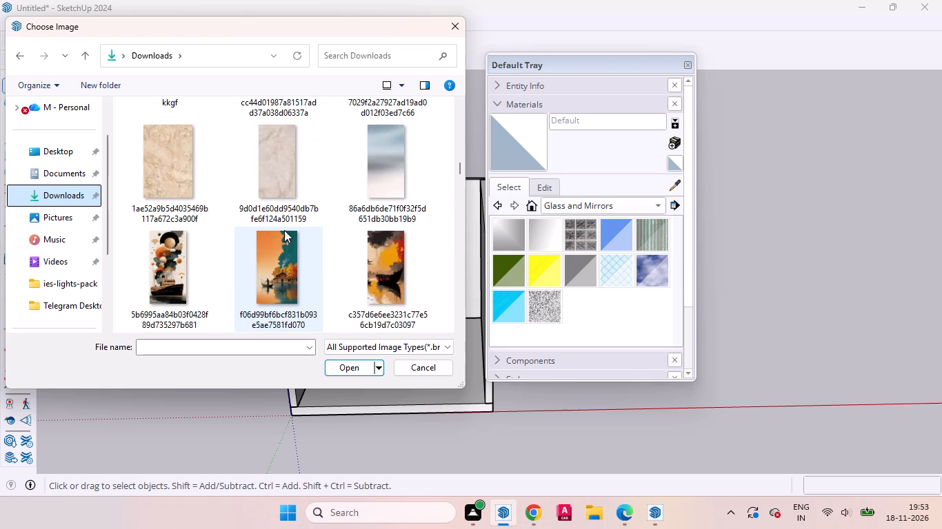
scroll(284, 230, "down", 5)
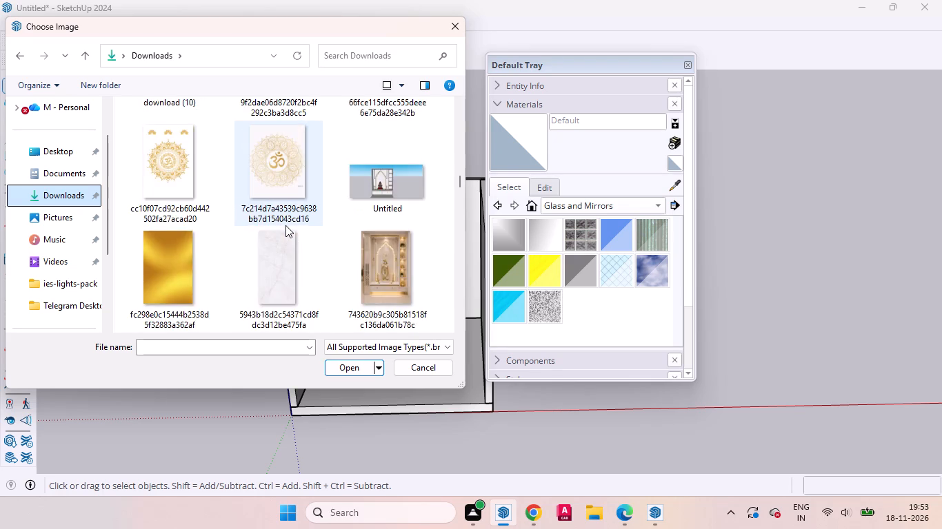
scroll(285, 225, "down", 1)
left_click(288, 188)
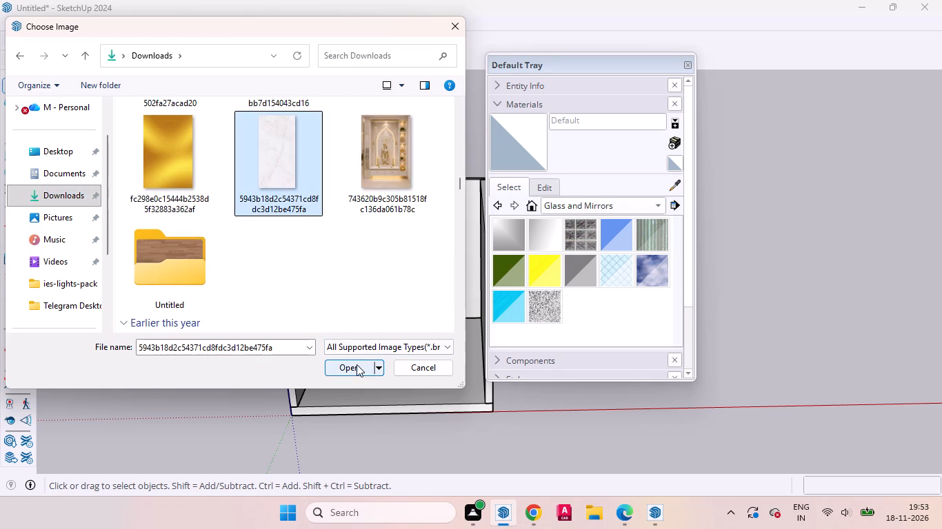
left_click(357, 364)
left_click(628, 422)
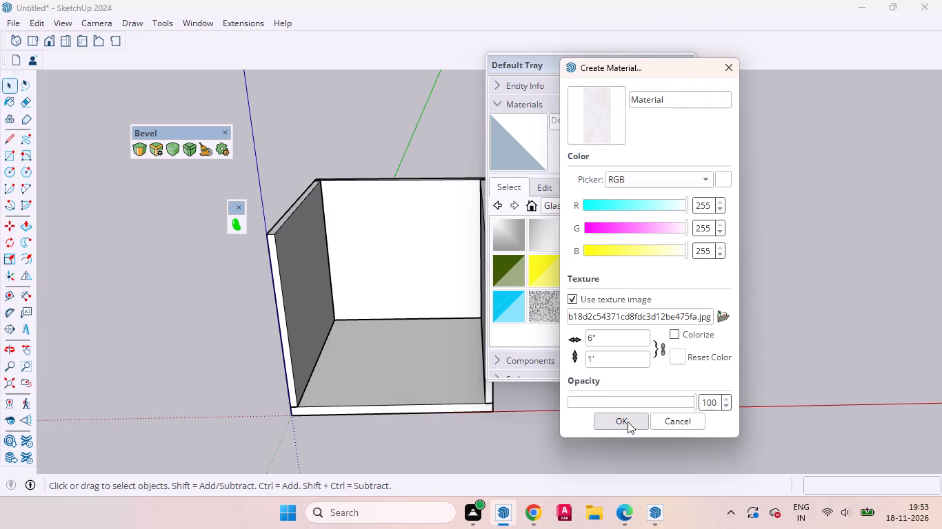
Open the floor slab's group and paint its top face with the new white marble material.
key("space")
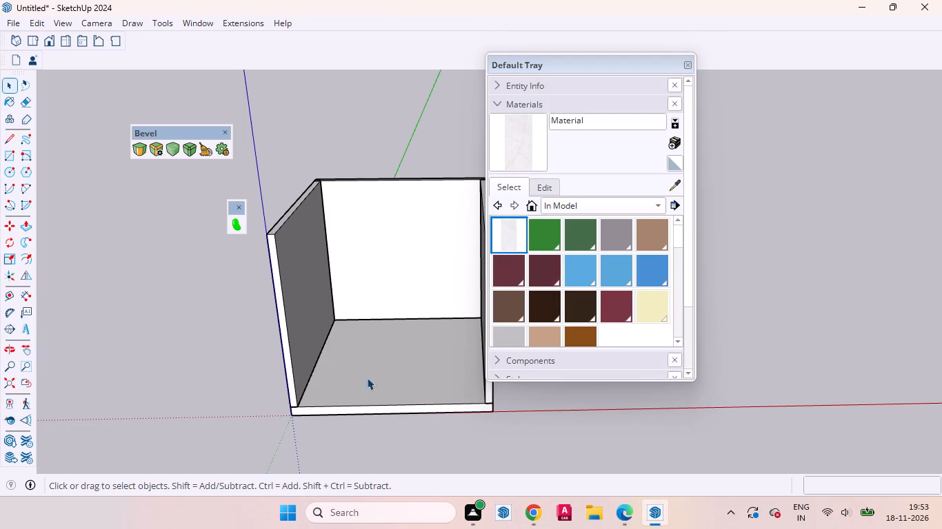
scroll(352, 400, "down", 3)
scroll(411, 321, "down", 2)
scroll(401, 391, "up", 7)
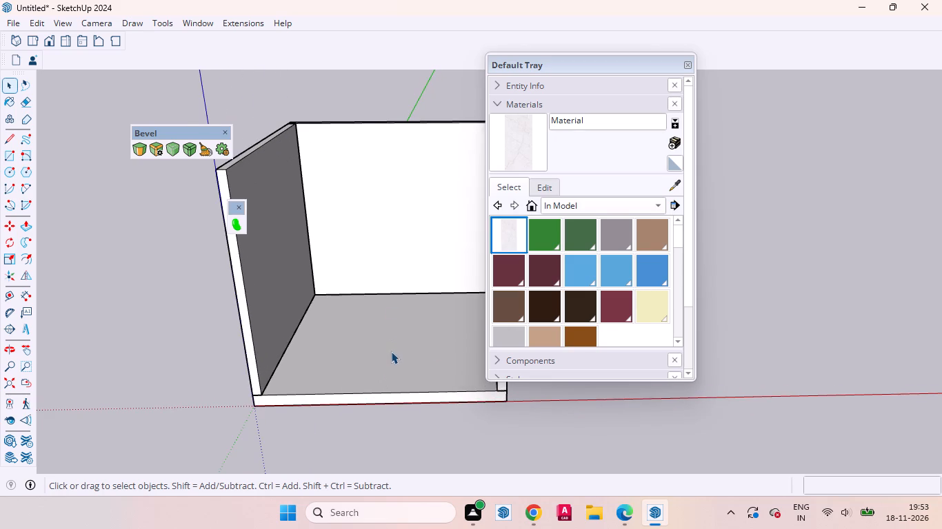
scroll(391, 351, "up", 2)
triple_click(372, 358)
left_click(345, 348)
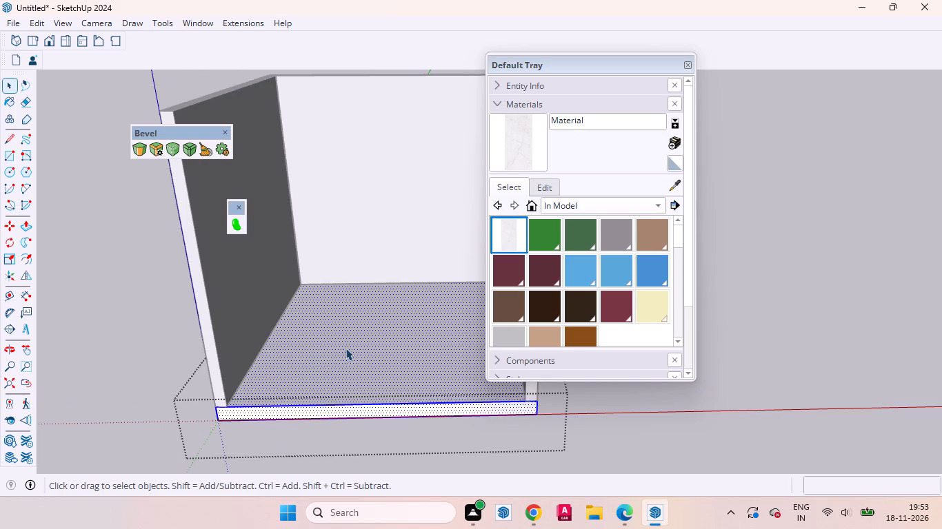
left_click(535, 119)
left_click(392, 382)
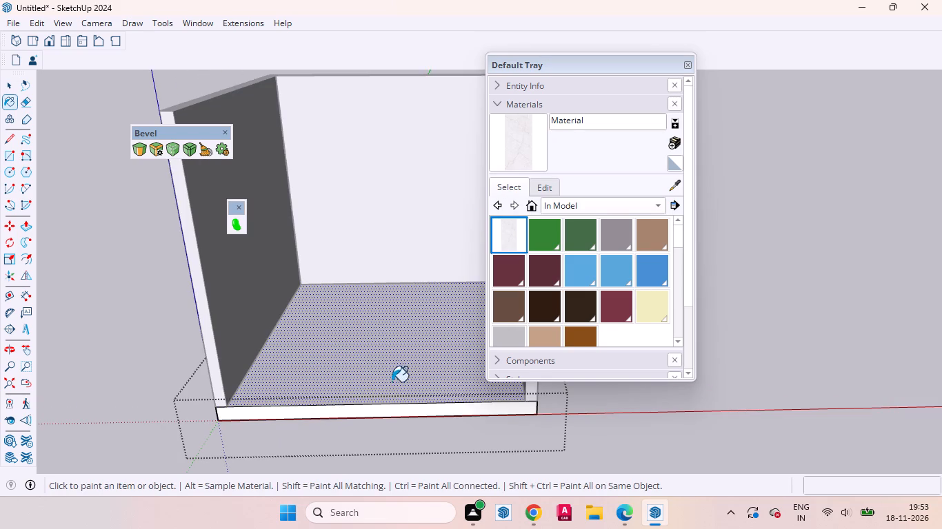
key("space")
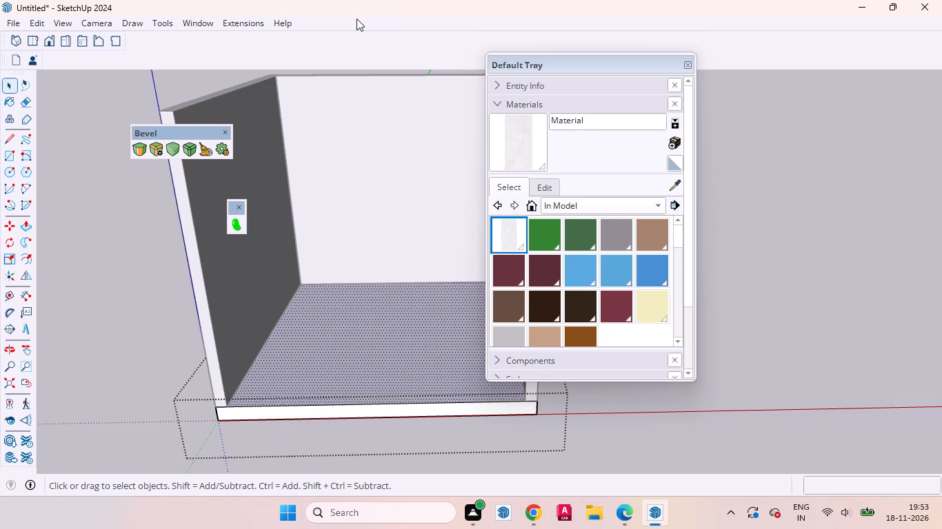
Show the V-Ray Utilities tools and apply a cubic projection scaled to the bounding box to the floor's top face, then close the group.
right_click(357, 19)
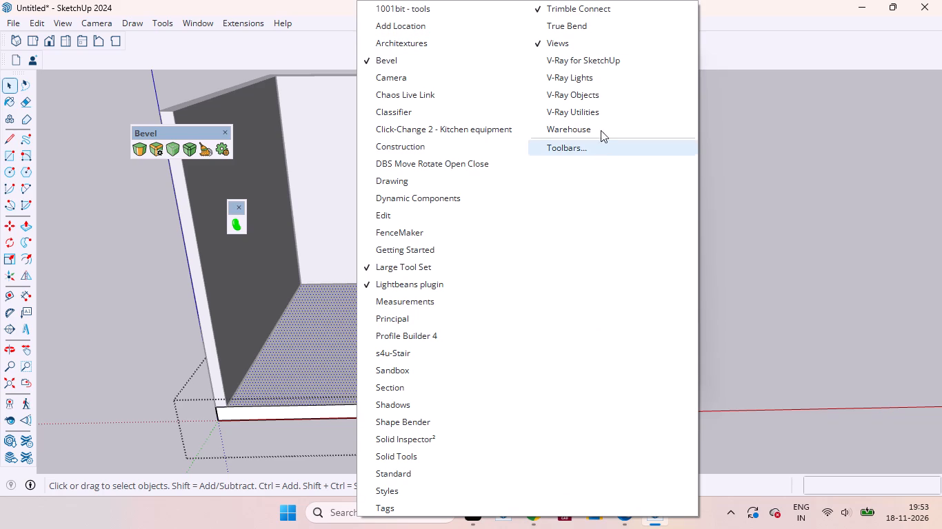
left_click(597, 114)
left_click(499, 101)
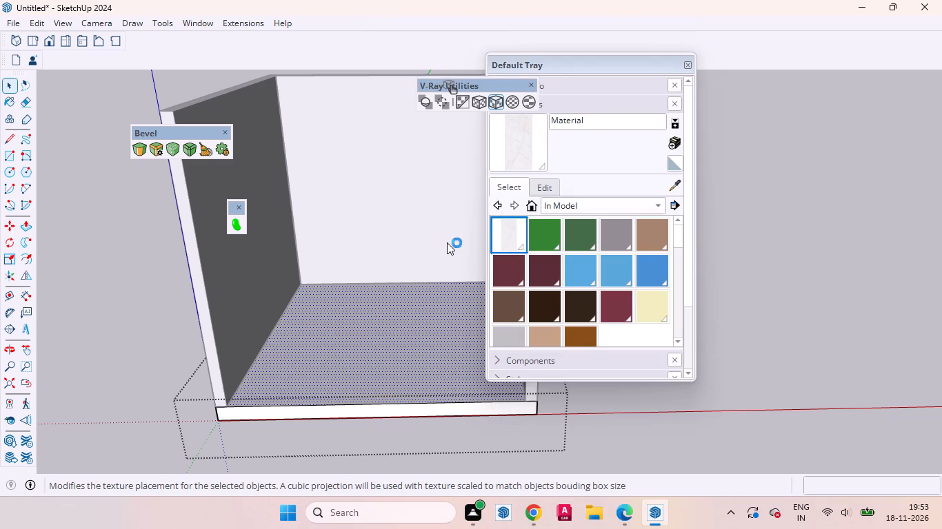
left_click(592, 401)
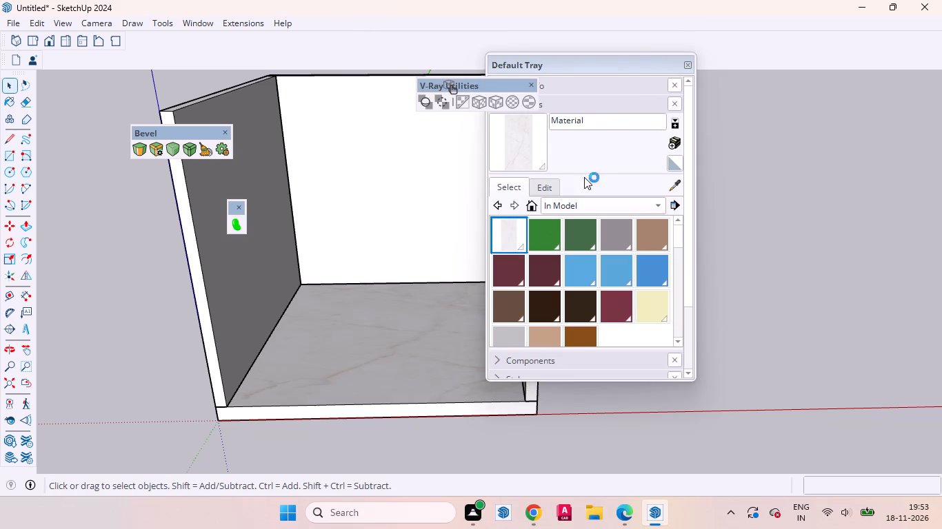
Examine how the marble texture is laid out across the floor from above.
left_click_drag(592, 59, 683, 60)
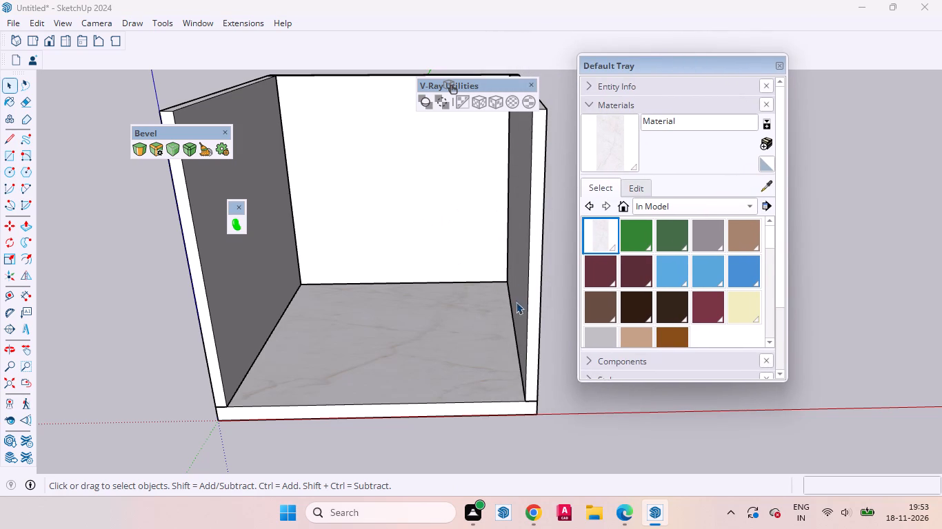
scroll(532, 346, "down", 6)
scroll(434, 360, "up", 5)
middle_click_drag(494, 345, 465, 528)
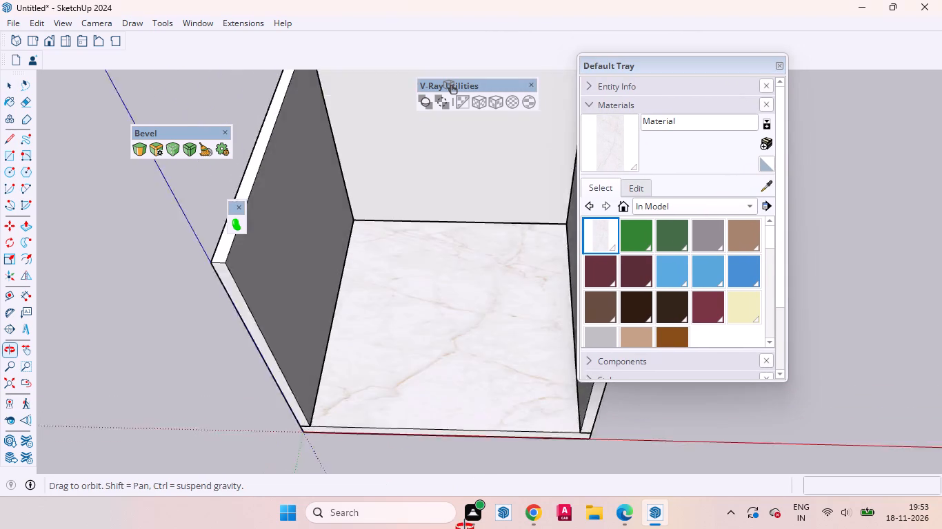
middle_click_drag(465, 528, 462, 525)
scroll(459, 364, "up", 4)
scroll(372, 315, "down", 4)
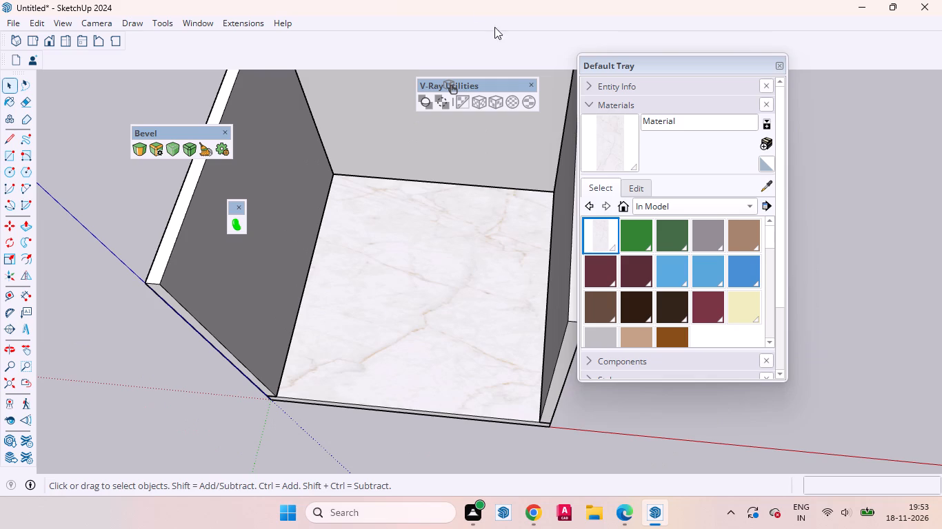
Show the V-Ray for SketchUp tools and open the V-Ray Asset Editor beside the model.
right_click(421, 23)
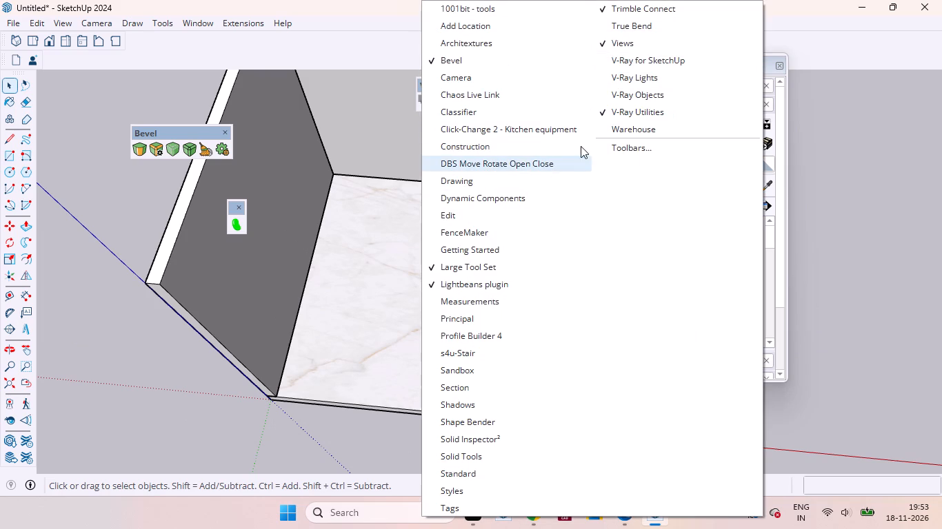
left_click(639, 61)
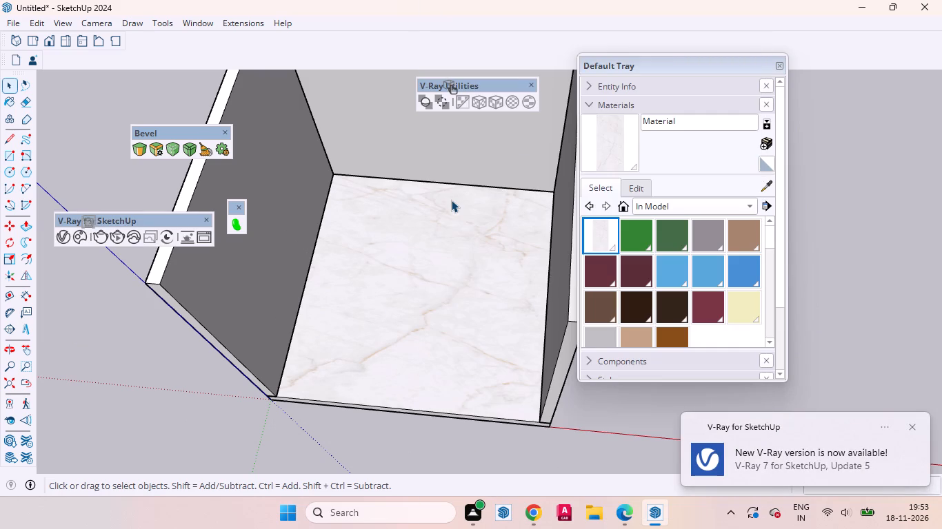
scroll(403, 375, "up", 3)
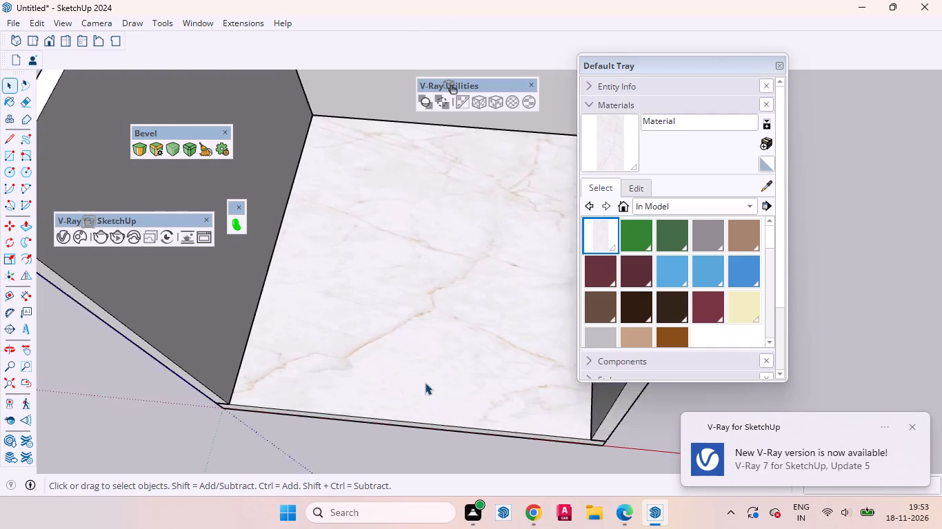
scroll(425, 382, "up", 4)
scroll(348, 360, "down", 8)
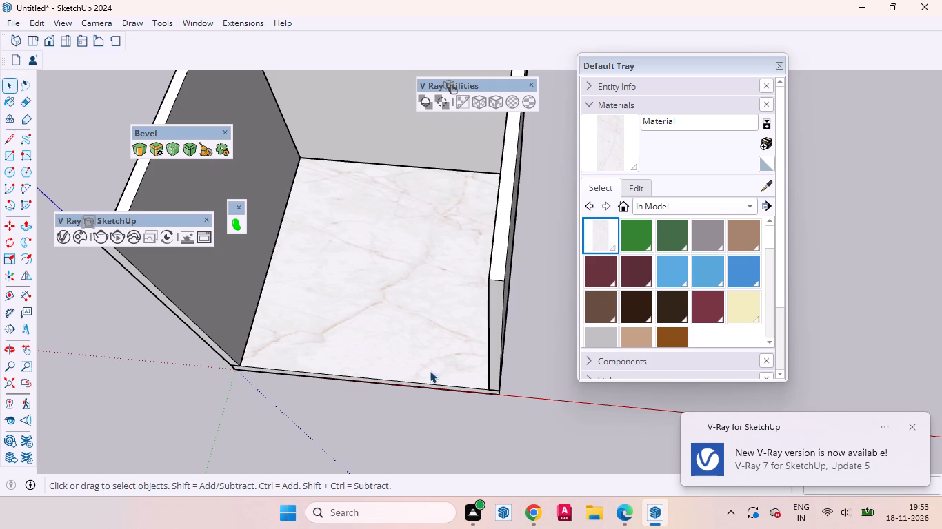
scroll(331, 353, "up", 3)
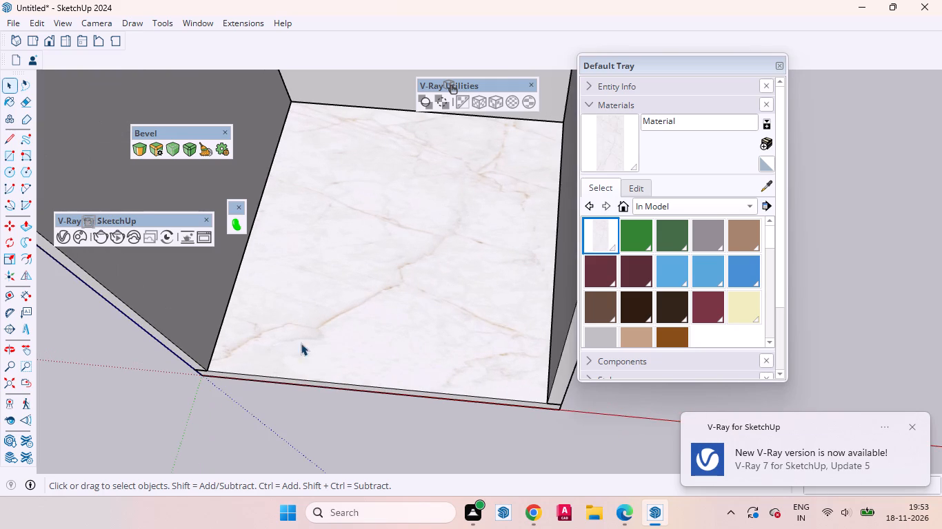
left_click(65, 237)
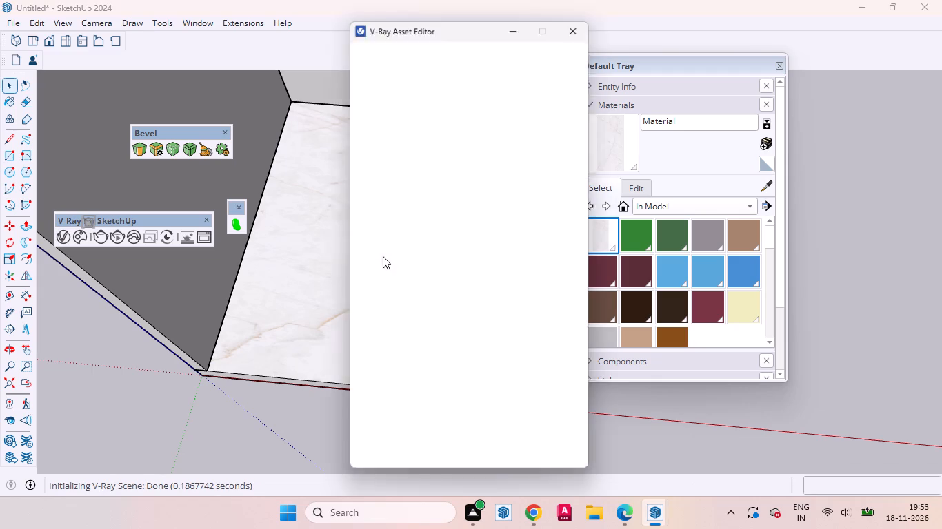
left_click_drag(470, 19, 213, 66)
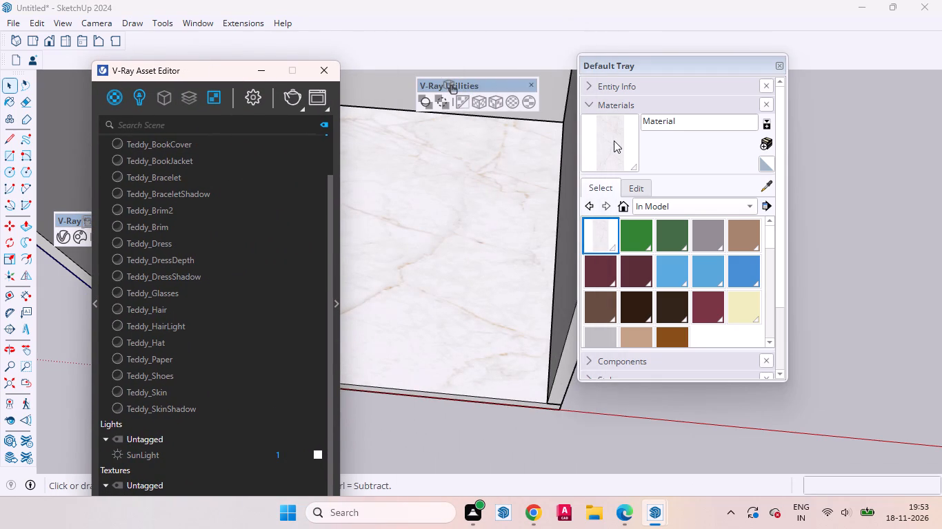
Sample the marble material from the floor and convert it for editing in V-Ray.
left_click(614, 141)
key("space")
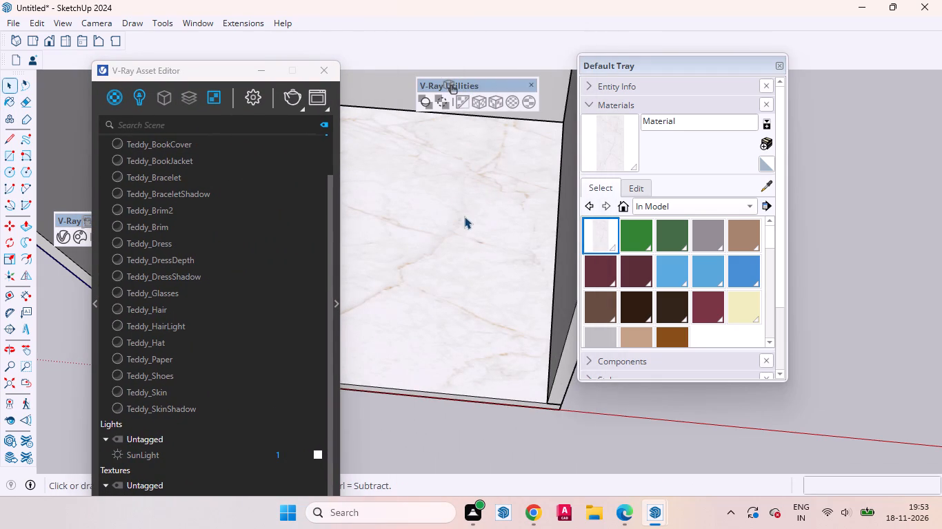
scroll(461, 222, "down", 7)
left_click_drag(683, 66, 603, 65)
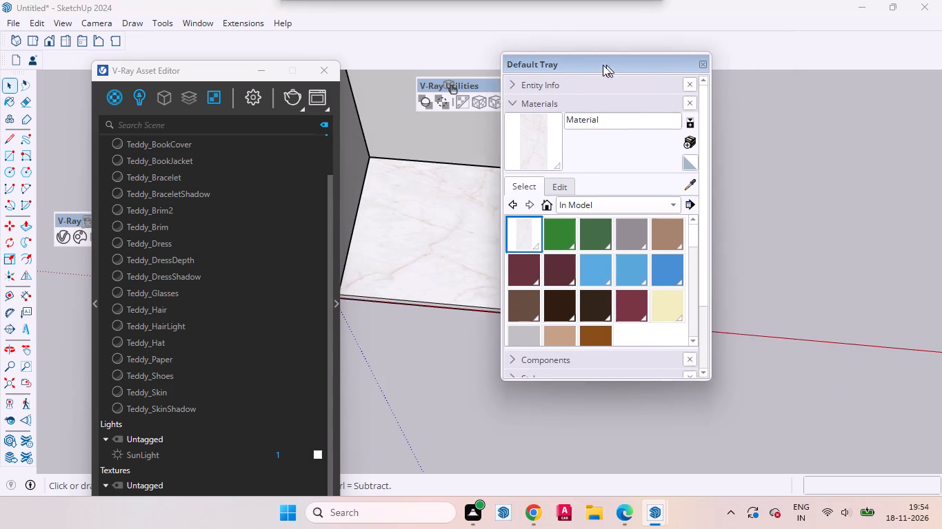
left_click_drag(603, 65, 601, 65)
left_click(687, 180)
left_click(434, 239)
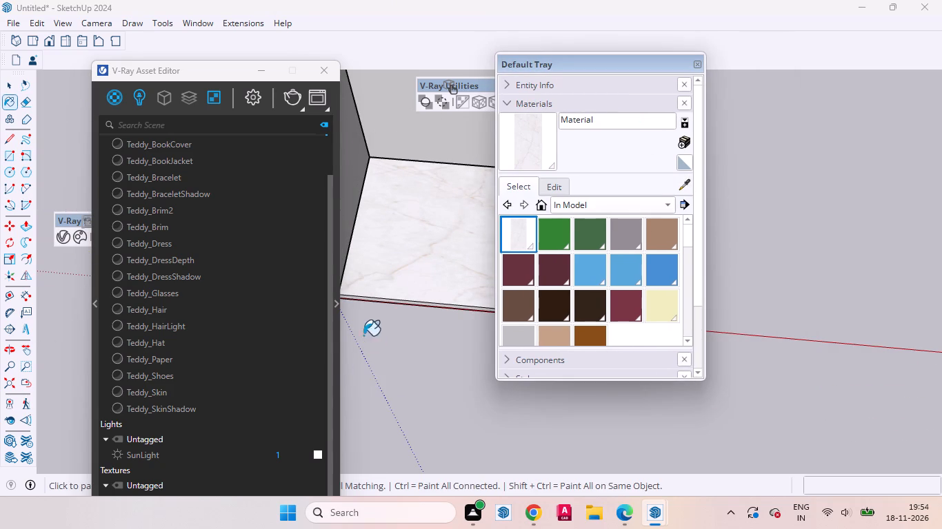
left_click(332, 298)
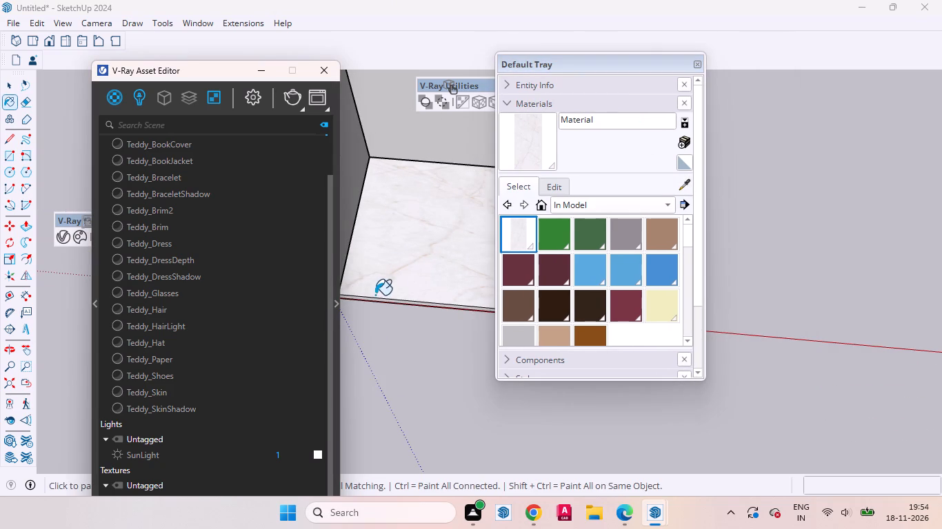
left_click(337, 307)
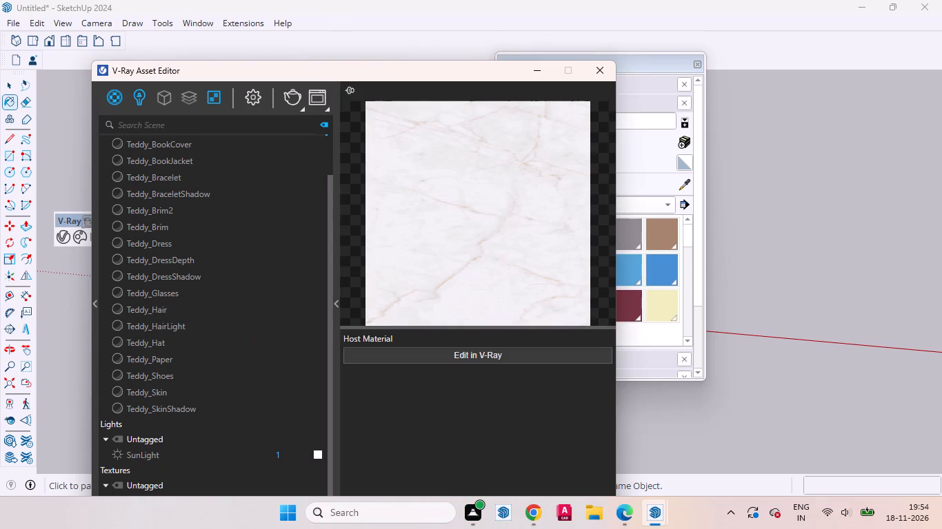
left_click(457, 353)
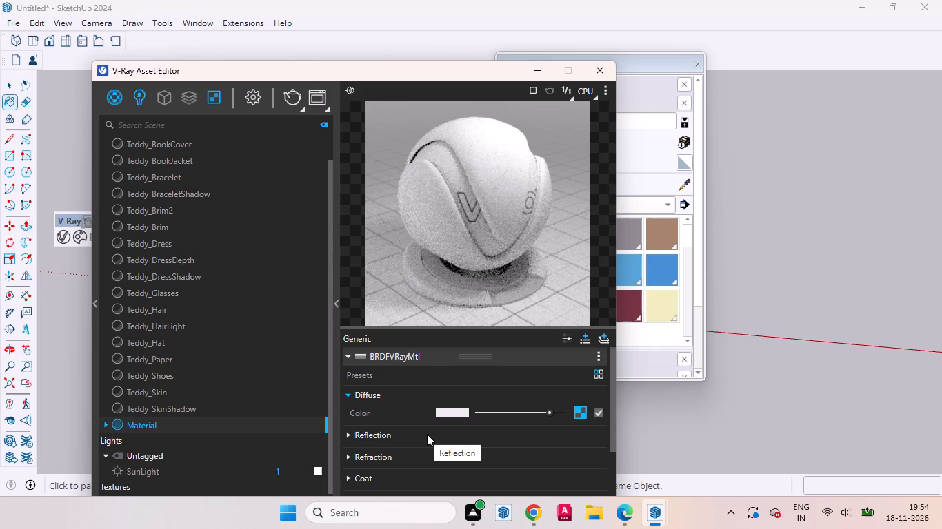
Set the marble material's reflection surface control to Use Glossiness.
left_click(427, 434)
scroll(525, 429, "down", 1)
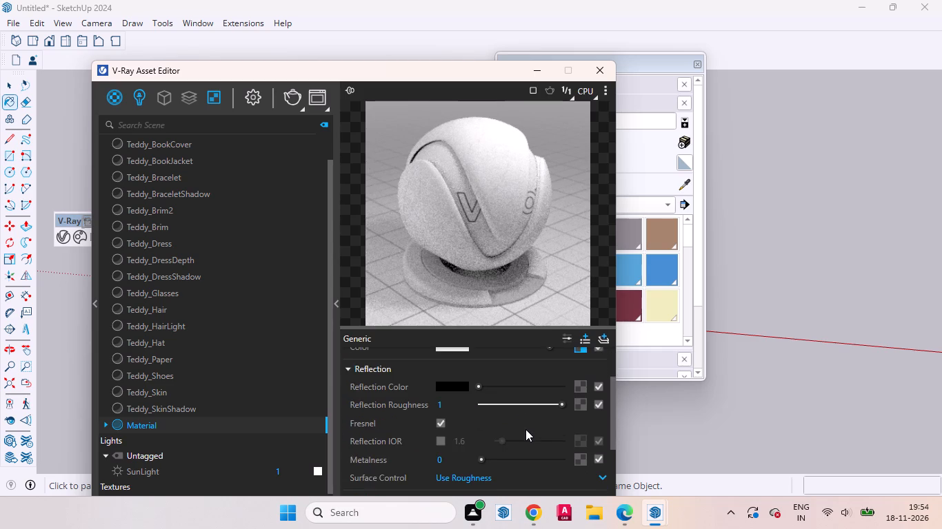
scroll(551, 404, "down", 1)
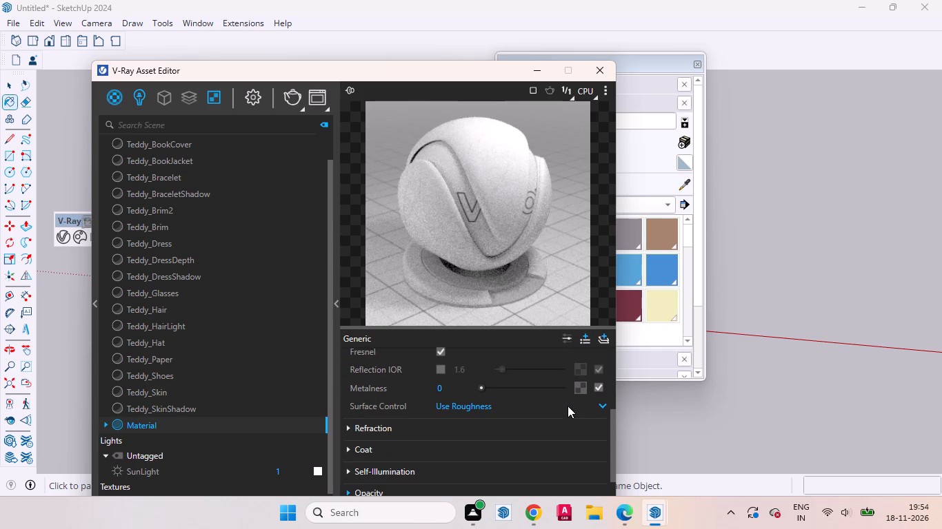
left_click(600, 408)
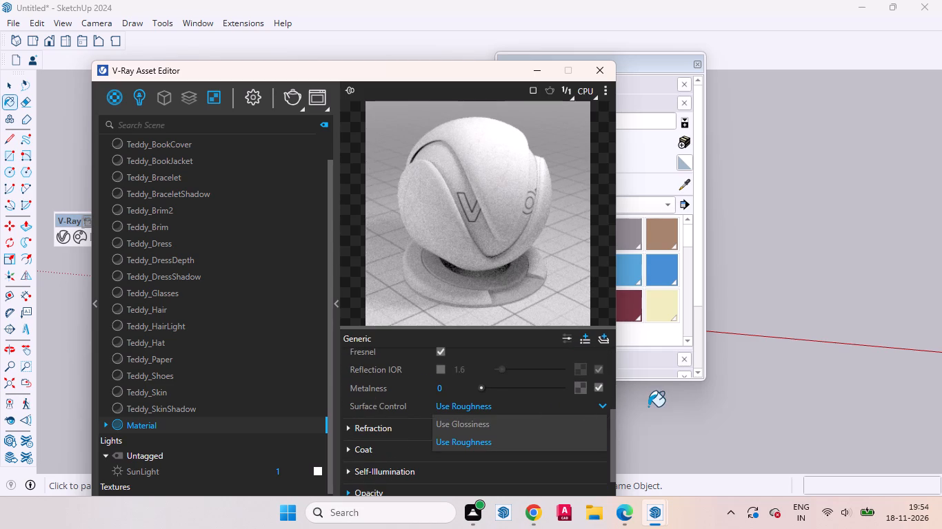
left_click(648, 406)
left_click(597, 404)
left_click(477, 422)
Raise the marble material's reflection color to a light grey and collapse its settings.
scroll(488, 397, "up", 3)
left_click_drag(479, 450, 520, 457)
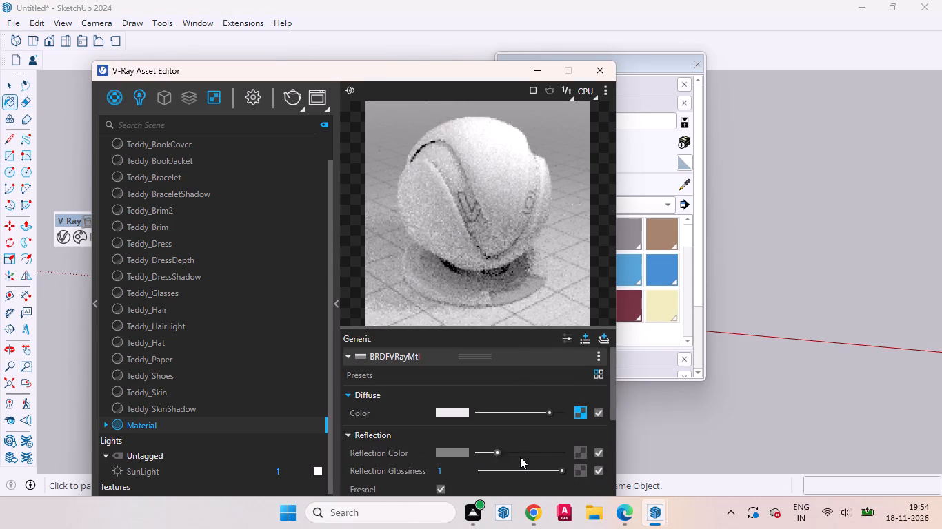
left_click_drag(520, 457, 517, 457)
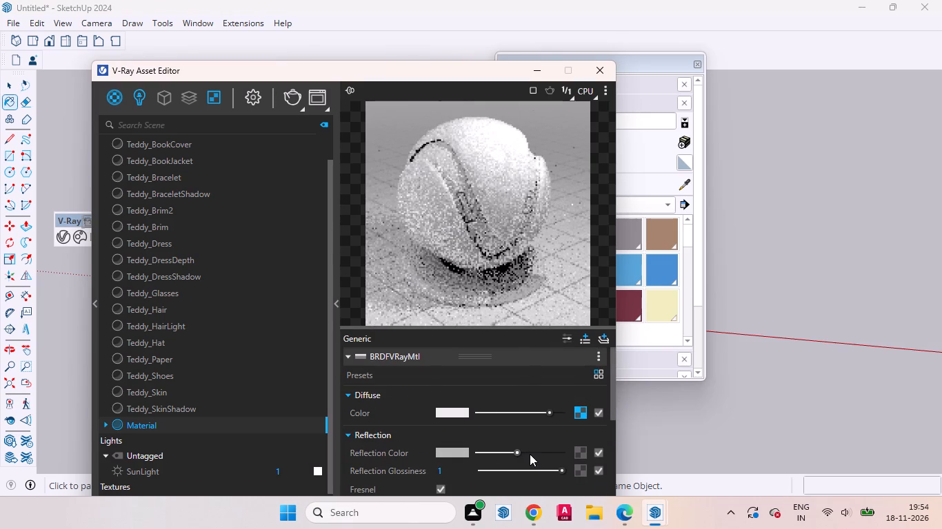
left_click(338, 304)
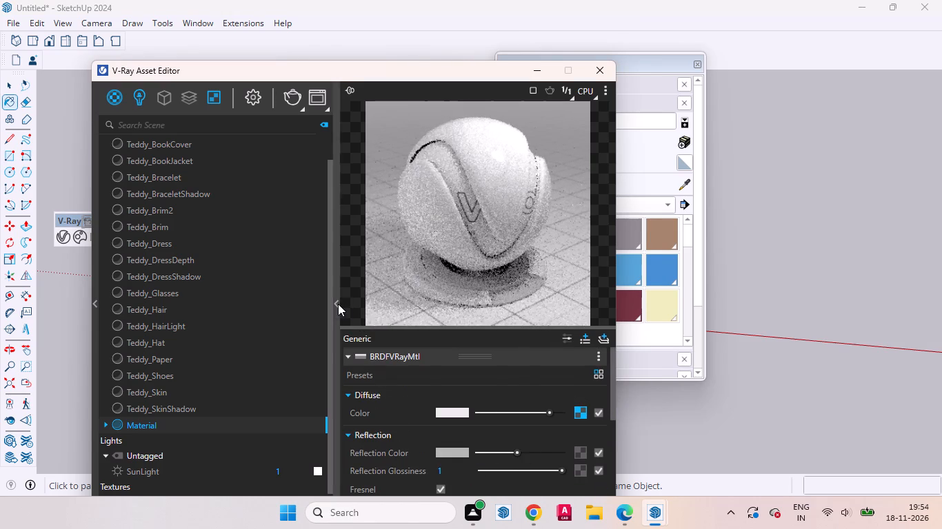
Examine the room and its marble floor from the front and from raised angles, near and far.
left_click(4, 87)
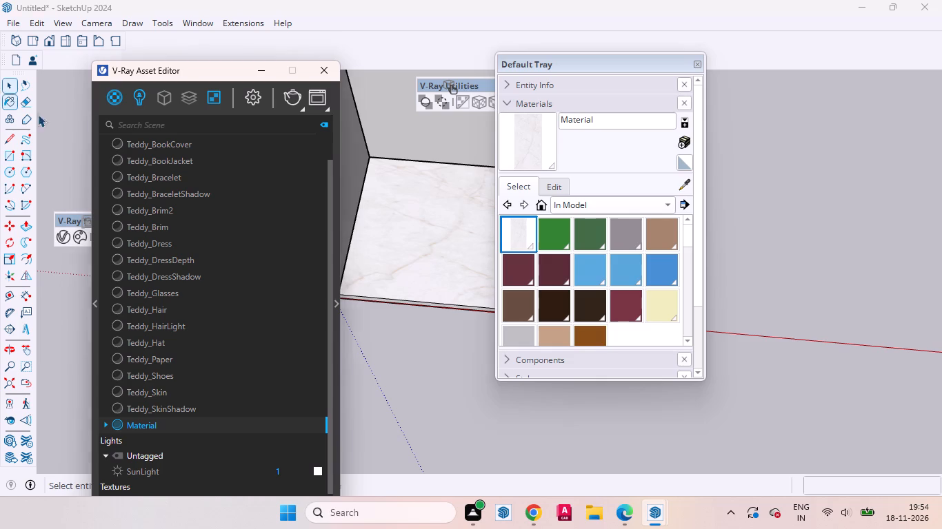
scroll(529, 393, "down", 10)
middle_click_drag(424, 386, 433, 266)
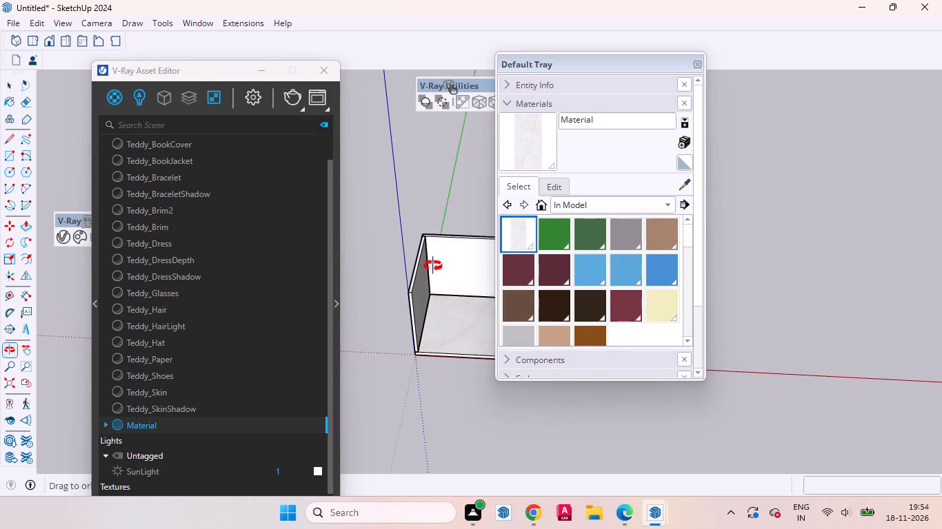
middle_click_drag(433, 266, 442, 214)
scroll(429, 284, "up", 4)
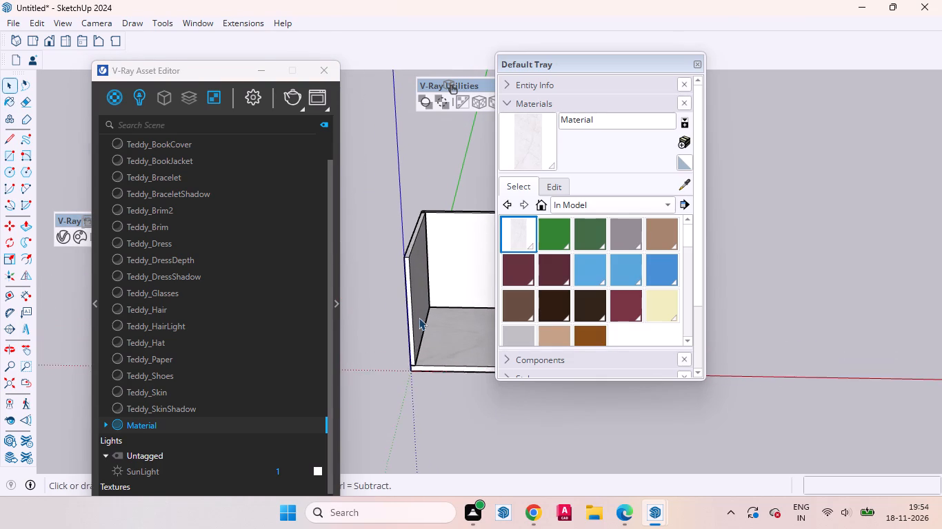
scroll(419, 318, "up", 1)
left_click(46, 42)
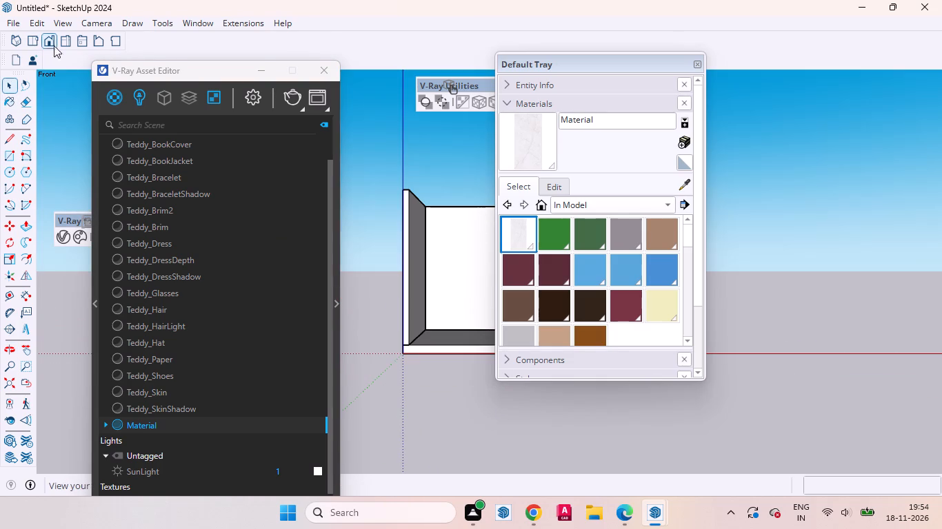
scroll(450, 304, "up", 10)
middle_click_drag(436, 367, 433, 445)
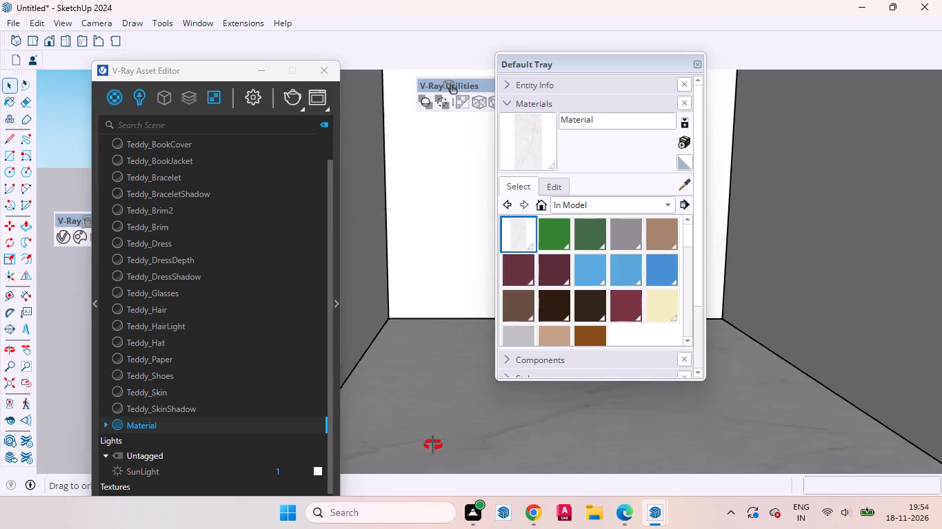
middle_click_drag(433, 445, 430, 498)
scroll(417, 418, "down", 18)
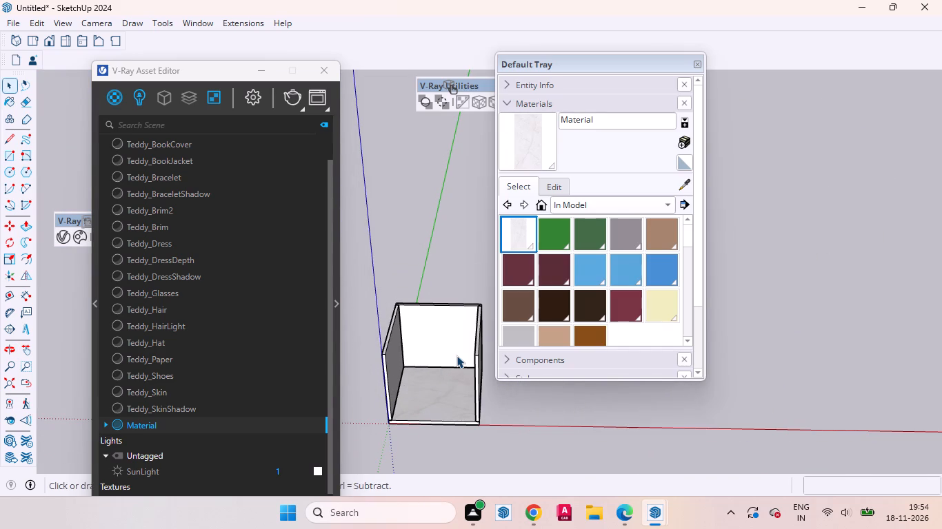
left_click(52, 41)
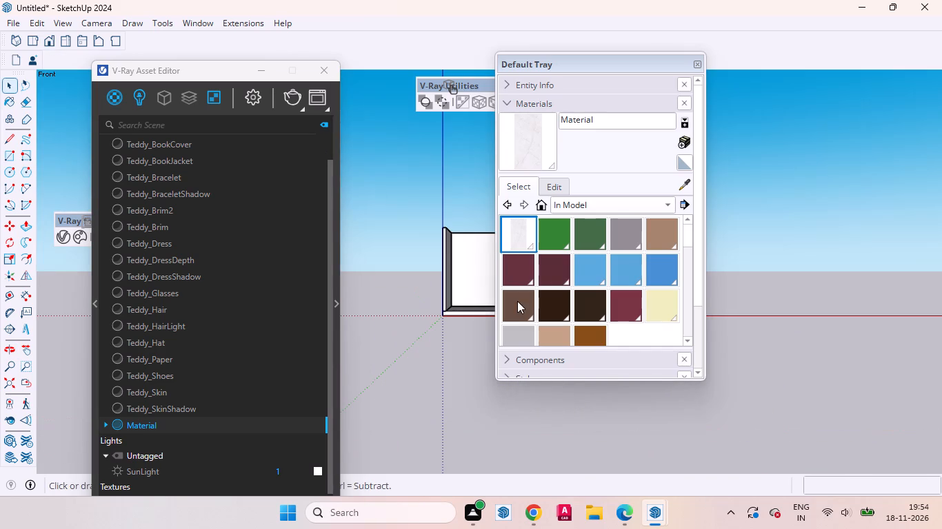
scroll(438, 275, "up", 6)
scroll(374, 405, "down", 2)
scroll(371, 413, "up", 1)
scroll(369, 418, "down", 4)
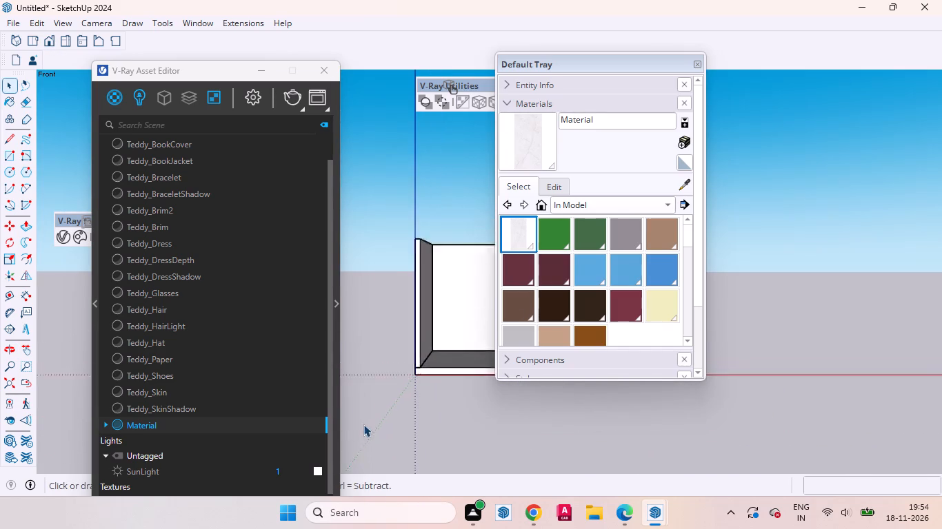
scroll(363, 424, "down", 1)
scroll(369, 424, "up", 1)
scroll(369, 424, "down", 1)
scroll(369, 424, "up", 1)
scroll(369, 424, "down", 2)
scroll(412, 390, "up", 14)
middle_click_drag(465, 371, 447, 460)
scroll(447, 460, "down", 7)
scroll(494, 457, "up", 3)
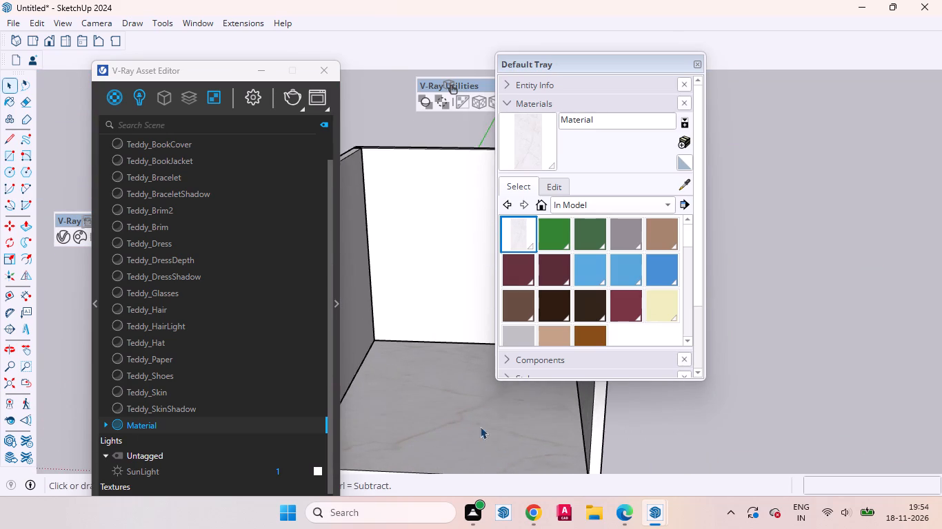
Look over the marble material's settings in the V-Ray Asset Editor, collapse them and put the editor away.
scroll(441, 402, "down", 7)
left_click(337, 304)
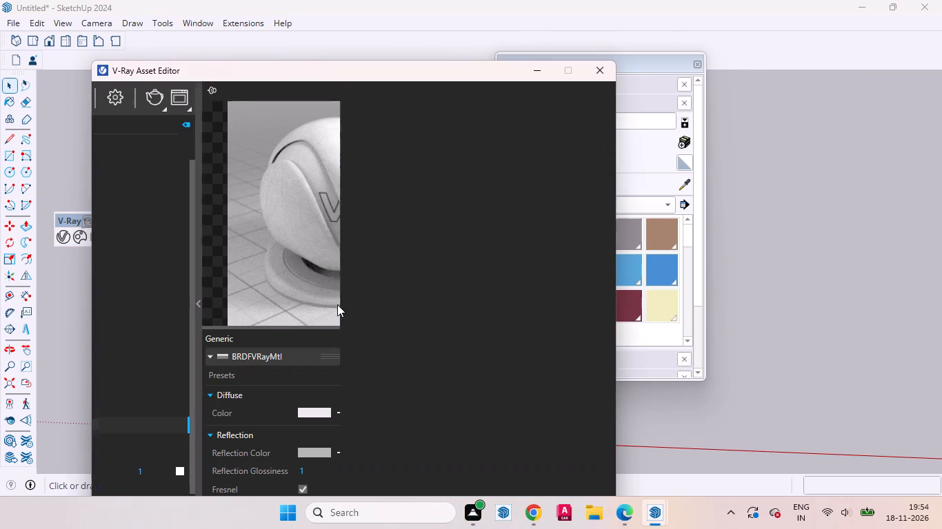
left_click(337, 307)
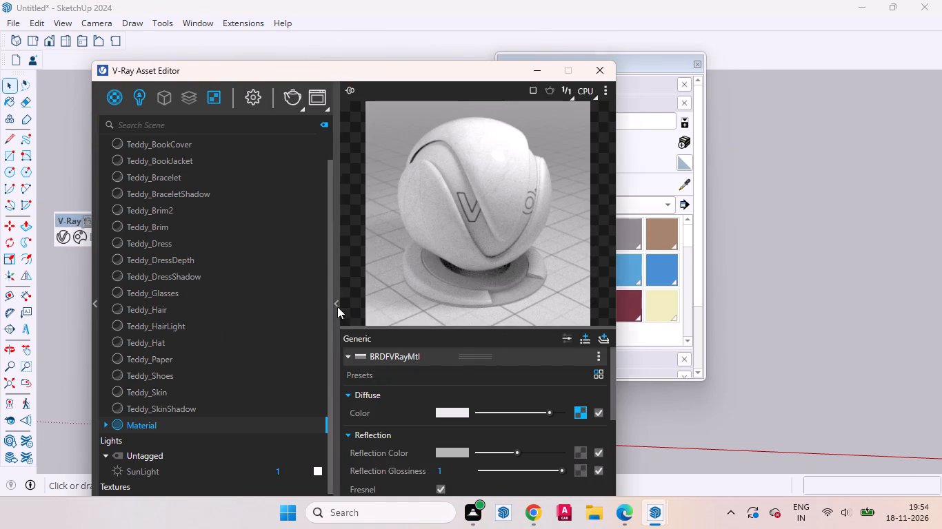
left_click(257, 68)
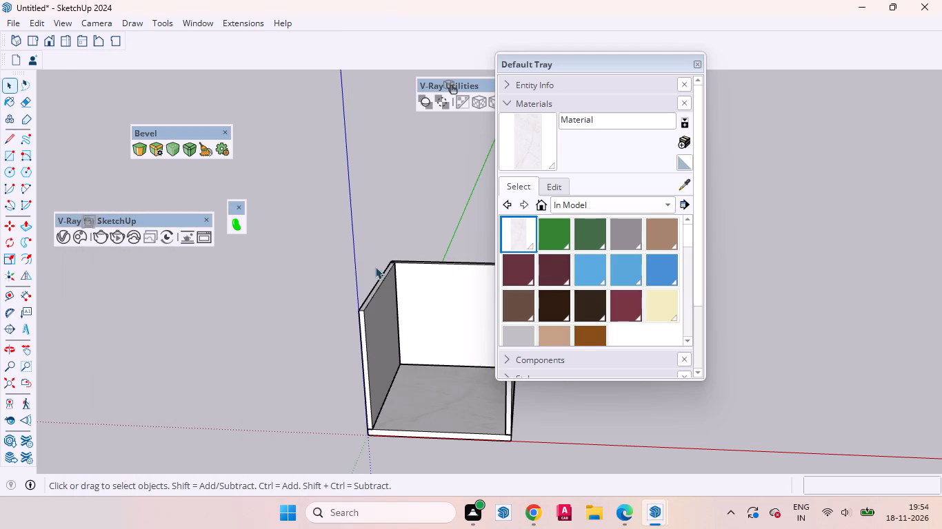
Examine the room and its marble floor from raised and lower angles, near and far.
scroll(345, 344, "up", 3)
scroll(237, 347, "down", 1)
scroll(237, 347, "up", 1)
scroll(236, 347, "down", 6)
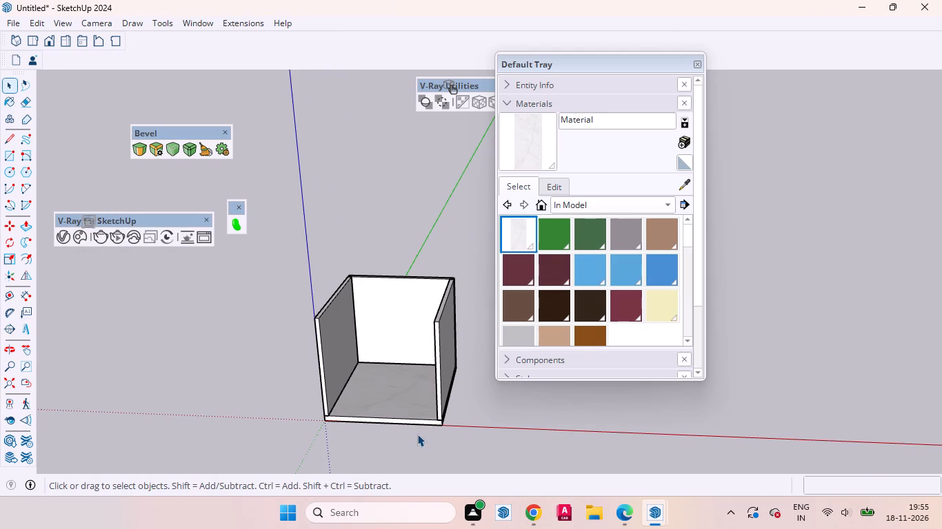
scroll(317, 398, "up", 2)
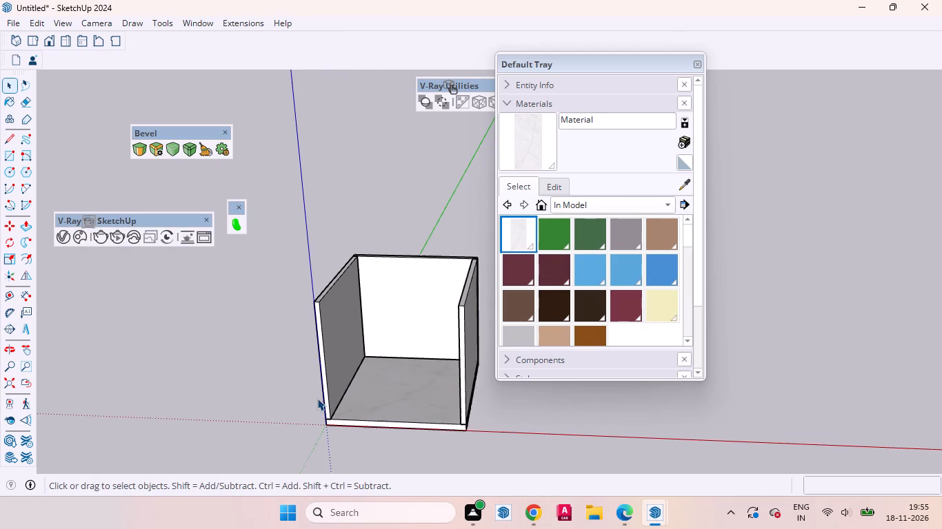
scroll(317, 398, "up", 1)
middle_click_drag(352, 402, 401, 415)
scroll(403, 411, "up", 7)
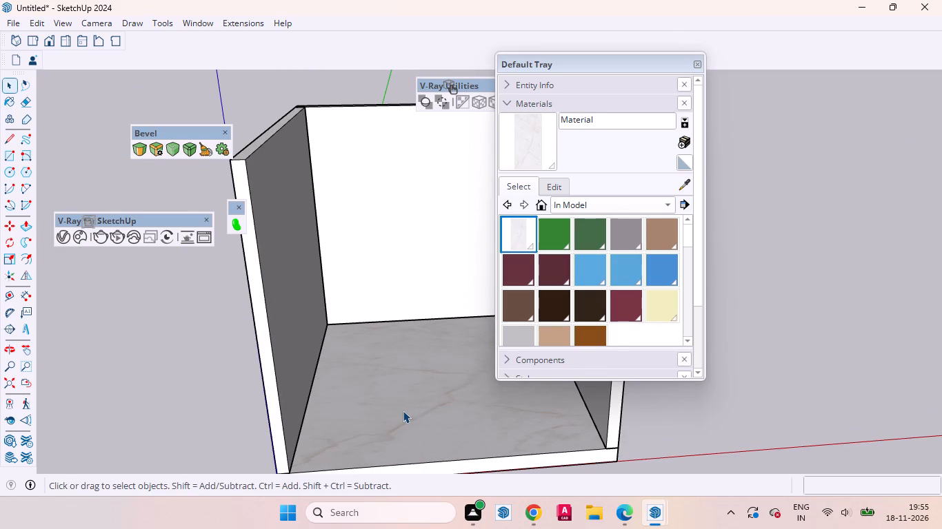
scroll(343, 419, "down", 6)
middle_click_drag(508, 437, 501, 433)
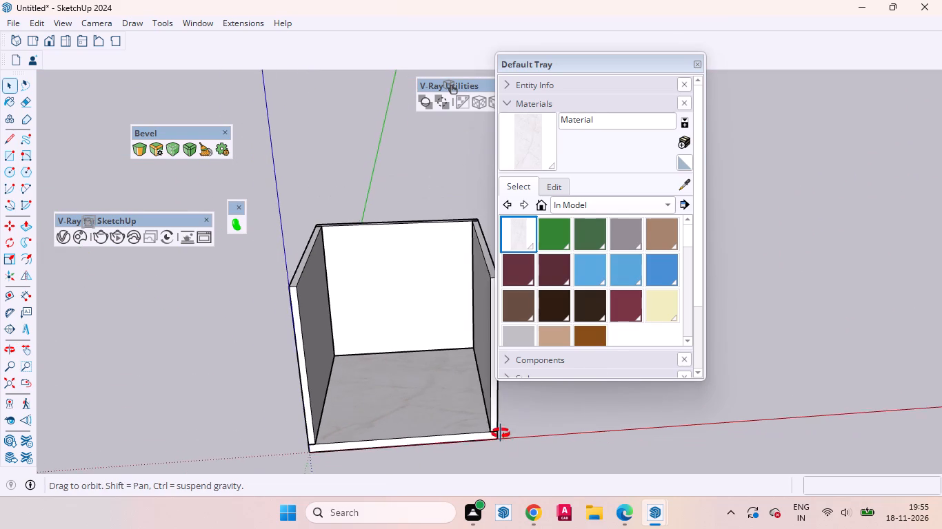
middle_click_drag(501, 433, 502, 398)
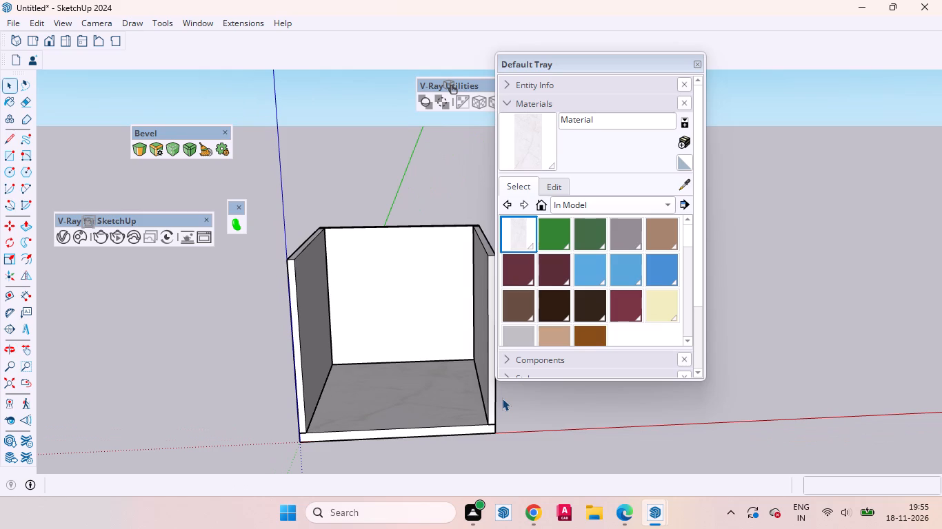
scroll(490, 398, "up", 4)
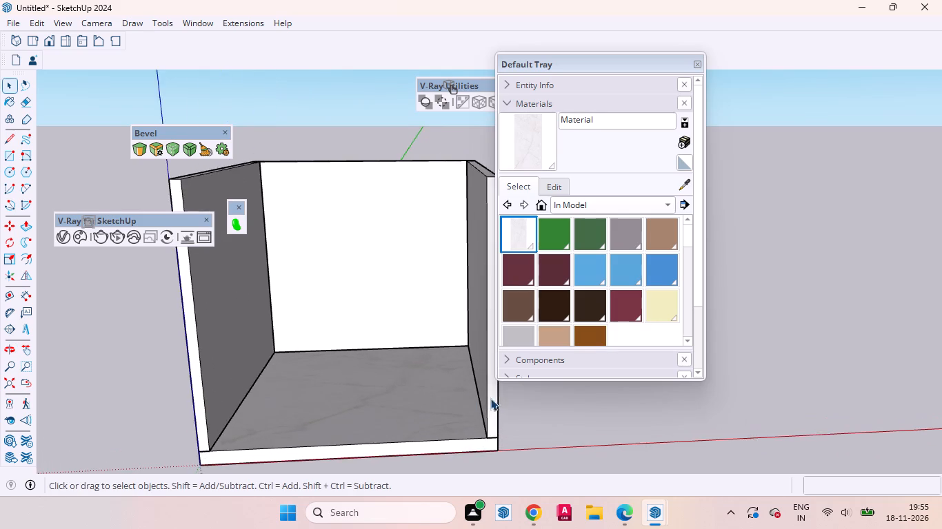
scroll(494, 404, "up", 3)
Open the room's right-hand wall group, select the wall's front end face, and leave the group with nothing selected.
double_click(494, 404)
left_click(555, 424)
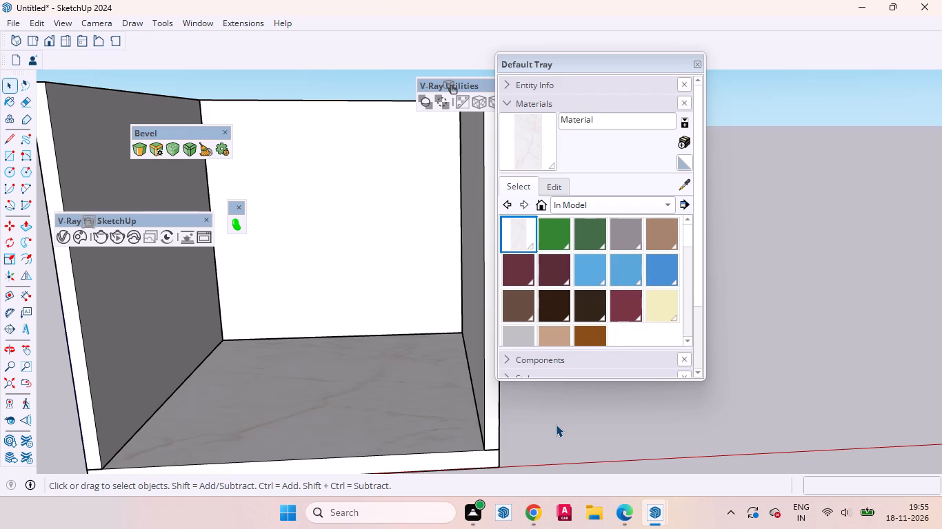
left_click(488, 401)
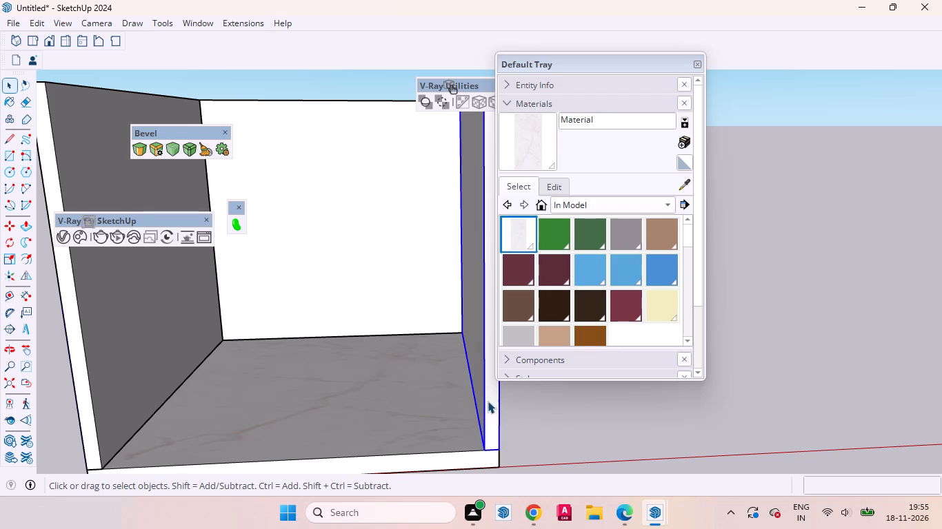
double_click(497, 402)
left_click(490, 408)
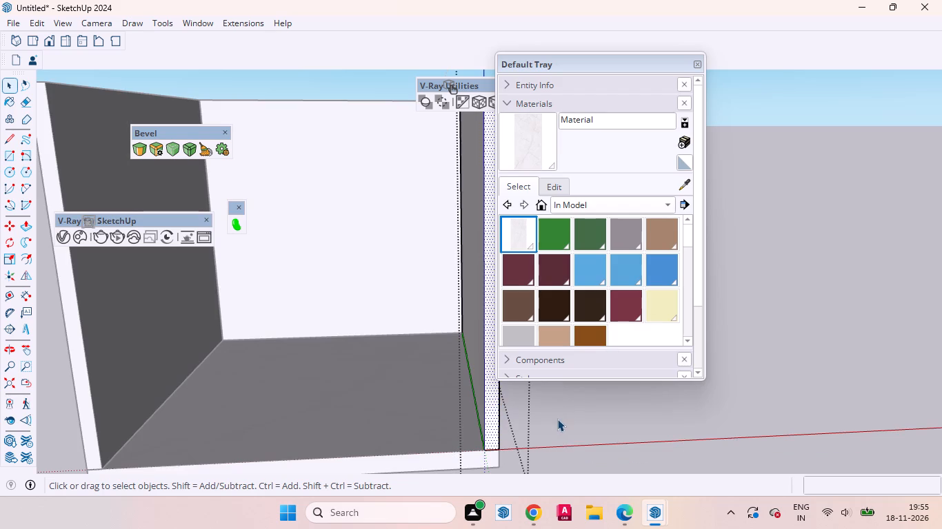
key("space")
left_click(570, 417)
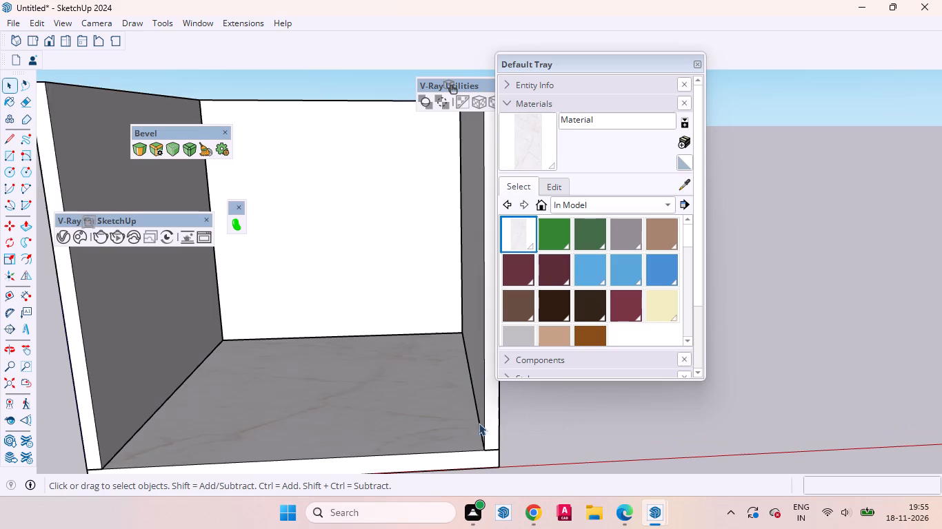
Examine the marble floor and surrounding walls up close and from a steeper raised angle.
scroll(477, 426, "down", 4)
scroll(473, 432, "up", 1)
scroll(472, 433, "down", 1)
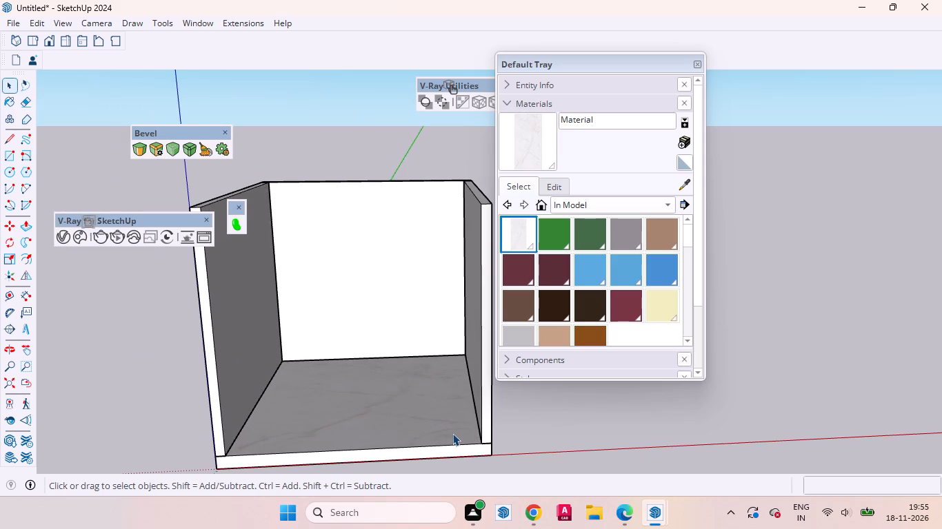
scroll(452, 433, "up", 3)
scroll(443, 431, "down", 2)
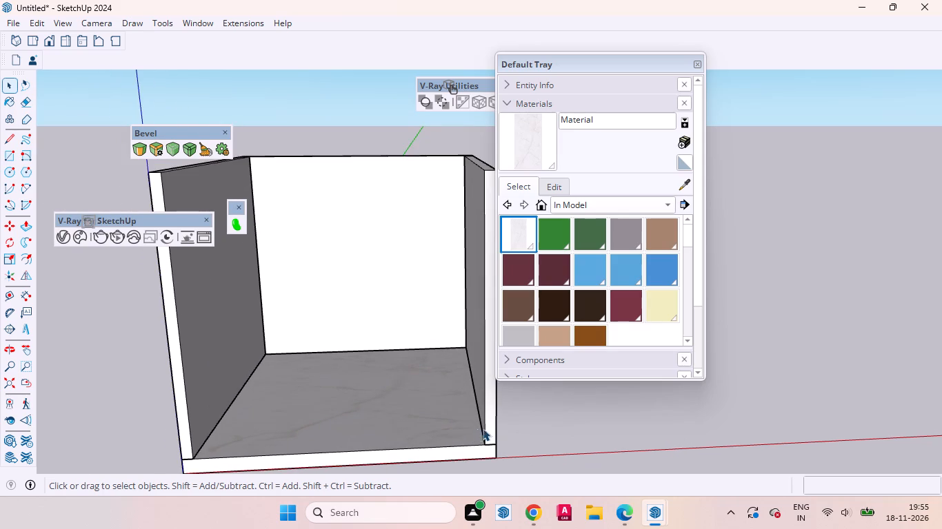
middle_click_drag(481, 439, 470, 501)
scroll(525, 443, "down", 7)
scroll(454, 424, "up", 3)
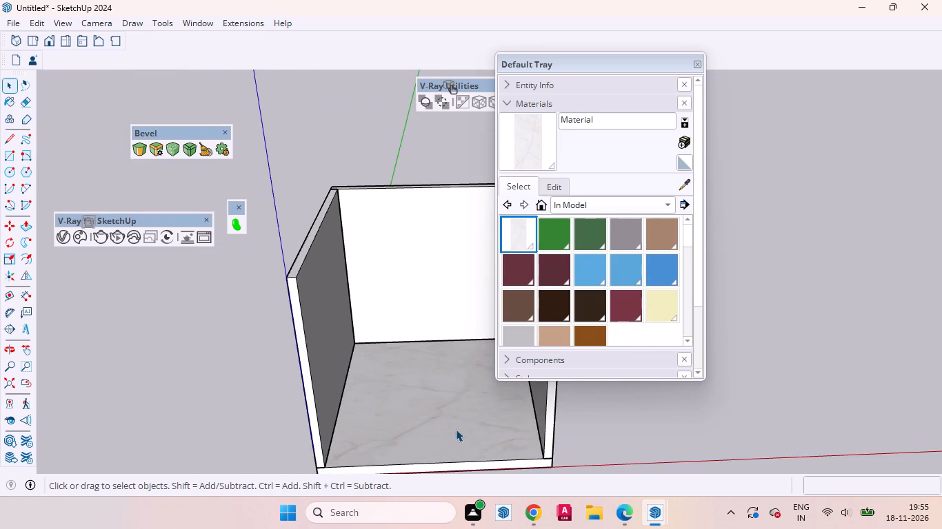
Inspect the room's separate groups by selecting the floor slab and each of the walls in turn.
scroll(433, 429, "up", 3)
left_click(412, 425)
left_click(307, 336)
left_click(406, 287)
scroll(298, 326, "down", 6)
left_click(507, 408)
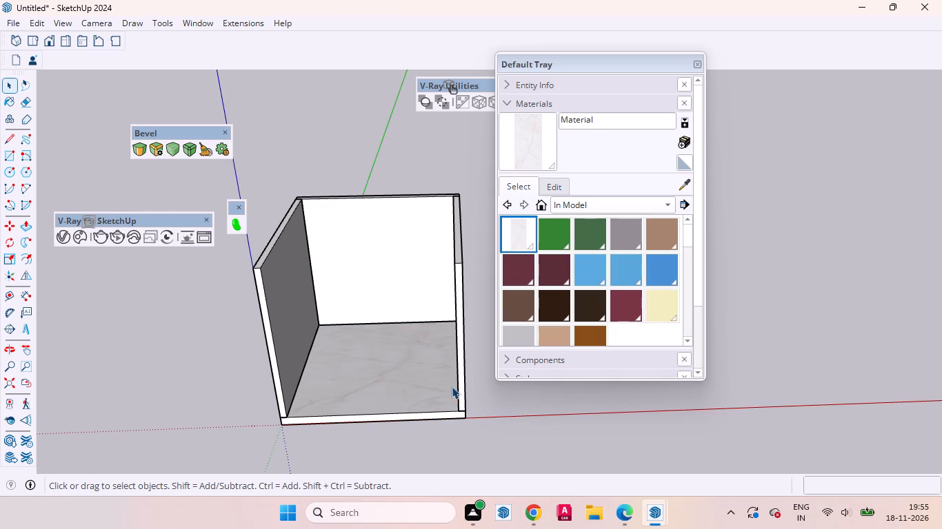
left_click(464, 375)
left_click(430, 392)
left_click(309, 340)
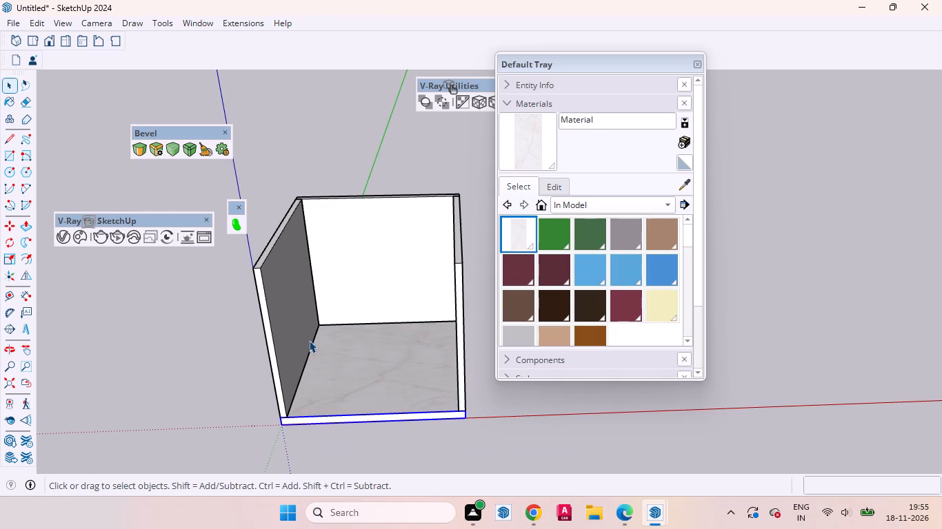
left_click(382, 291)
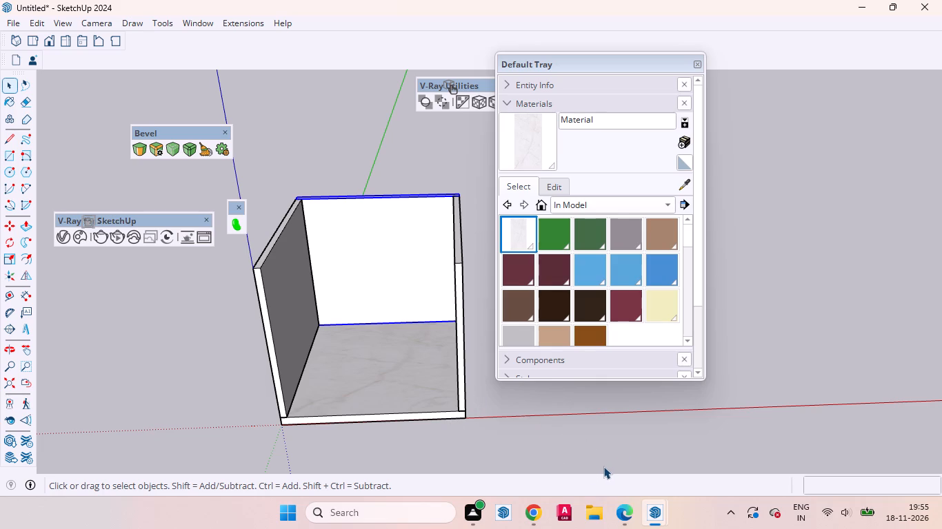
Examine the marble floor and check the left wall, floor slab, right wall and back wall by selecting each individually.
scroll(377, 349, "up", 3)
scroll(465, 401, "down", 1)
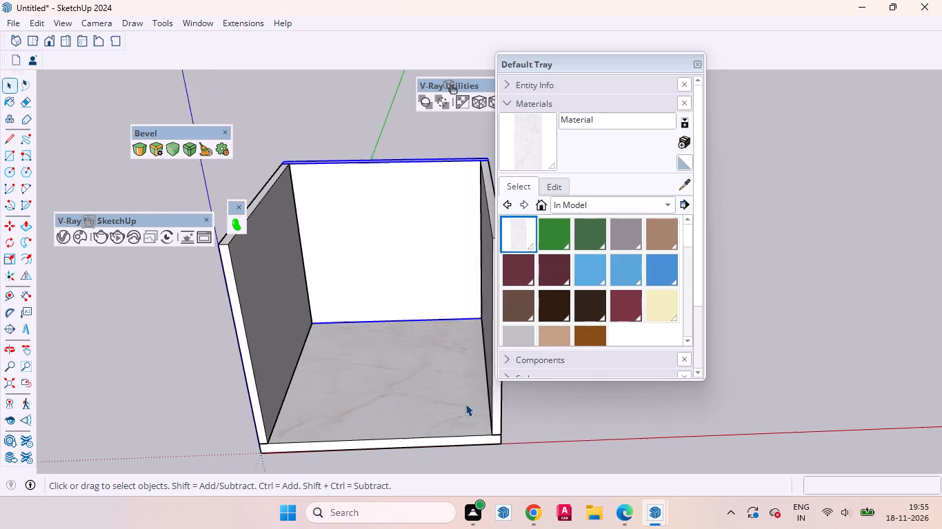
scroll(465, 404, "down", 1)
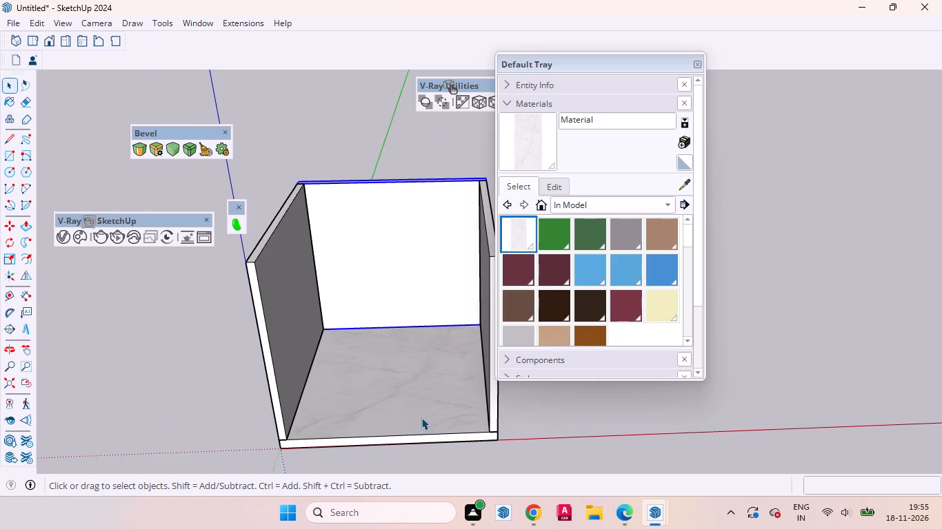
scroll(421, 417, "up", 2)
scroll(495, 428, "down", 2)
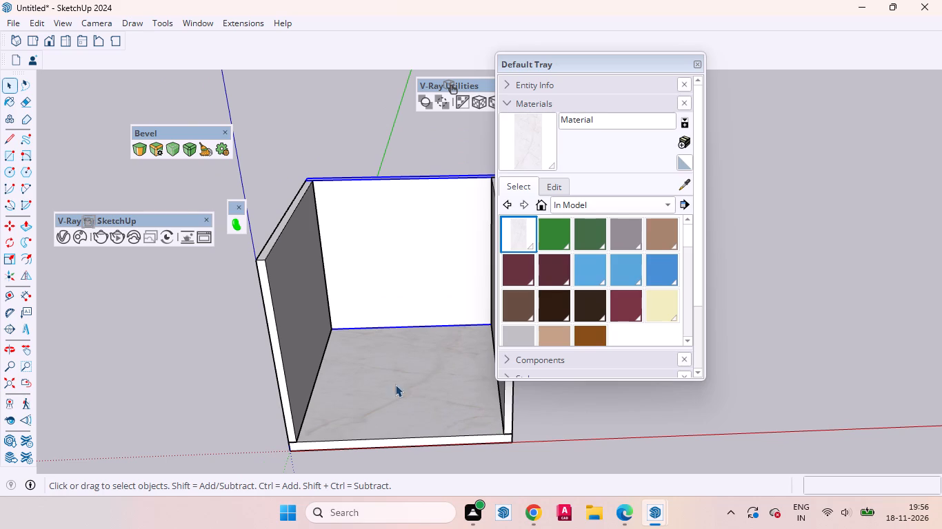
scroll(407, 379, "up", 3)
left_click(295, 324)
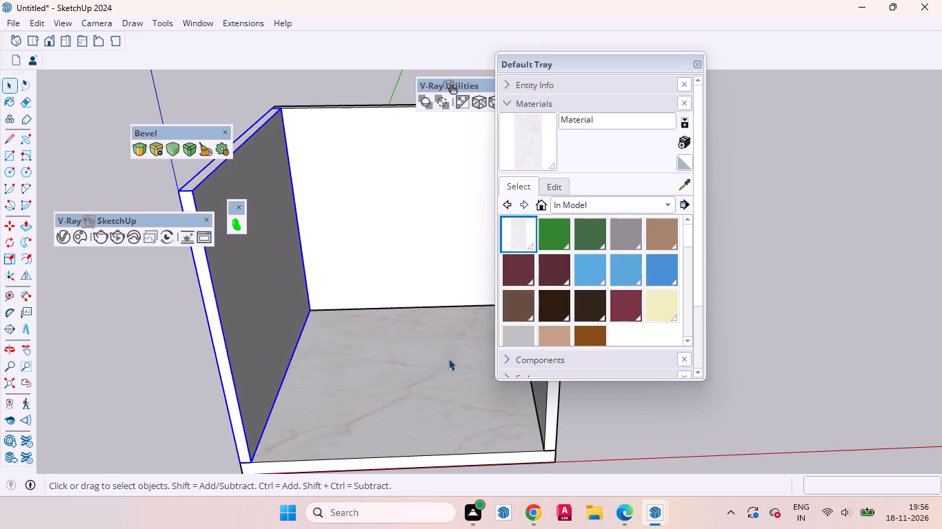
left_click(445, 386)
scroll(382, 364, "down", 7)
scroll(472, 338, "up", 1)
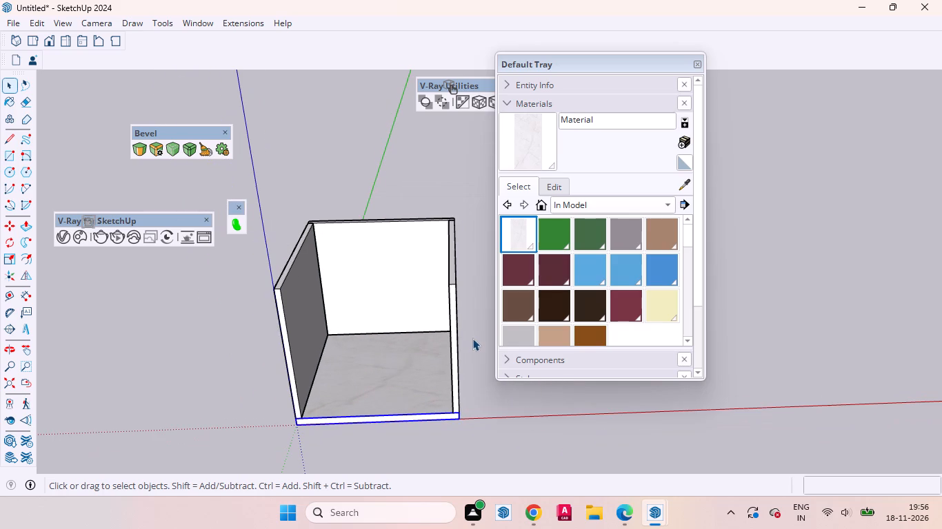
left_click(456, 313)
left_click(407, 291)
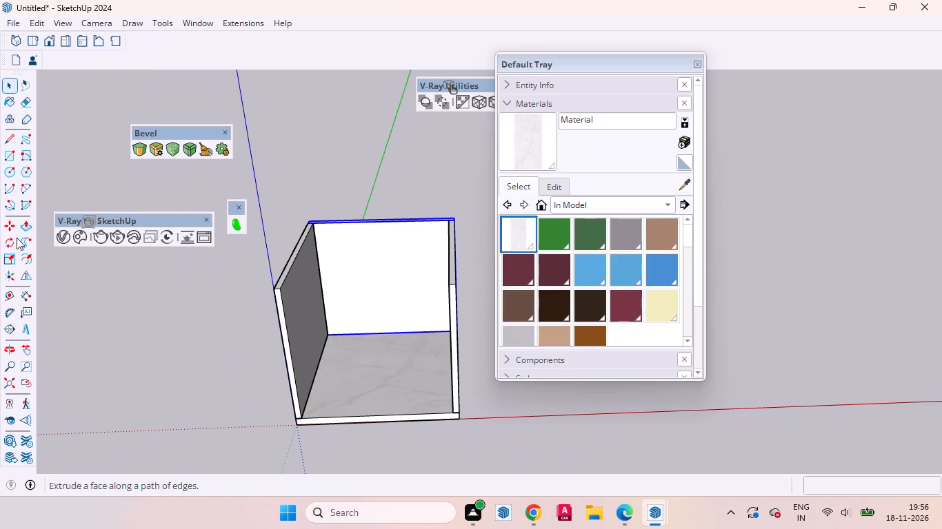
Inspect the room in the standard front view, selecting its walls one by one, and return to a raised view.
left_click(50, 41)
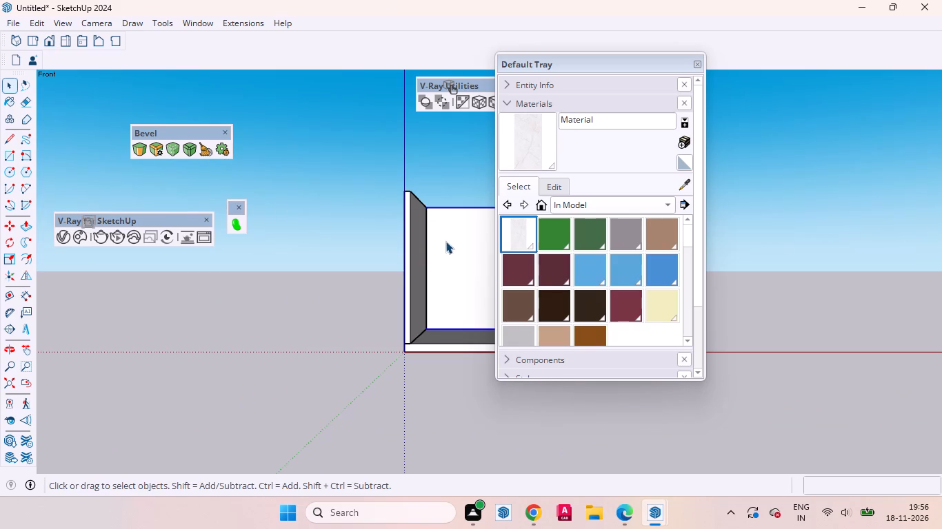
scroll(219, 379, "up", 2)
scroll(197, 393, "down", 10)
scroll(309, 352, "up", 2)
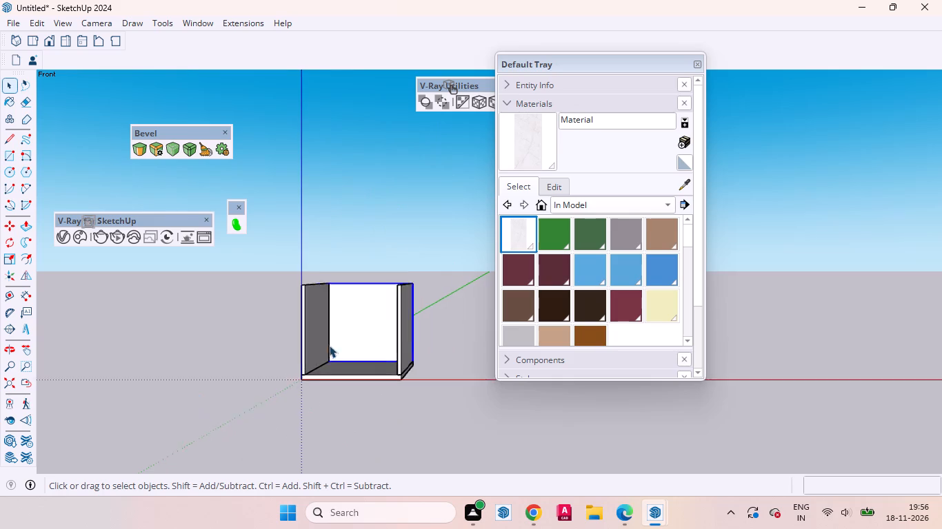
scroll(329, 345, "up", 8)
left_click(414, 187)
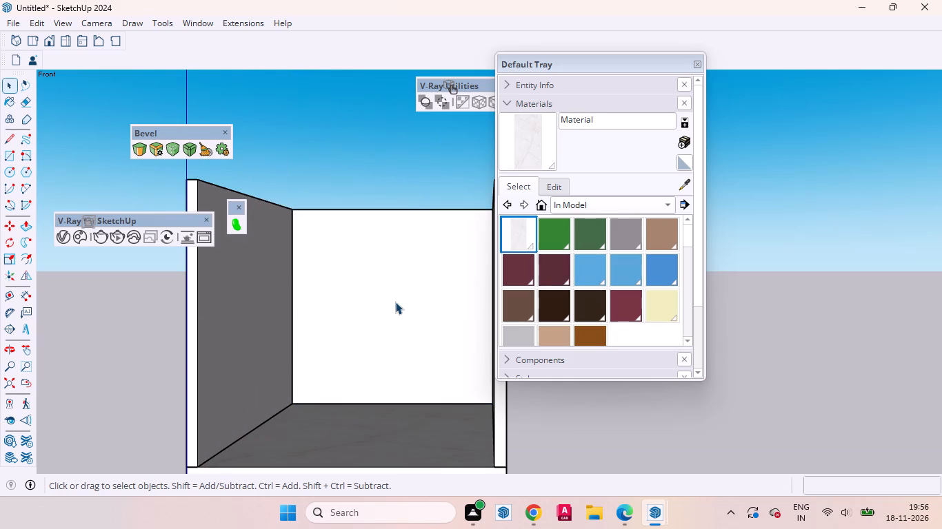
left_click(395, 302)
scroll(352, 310, "down", 3)
left_click(301, 328)
left_click(485, 349)
left_click(462, 343)
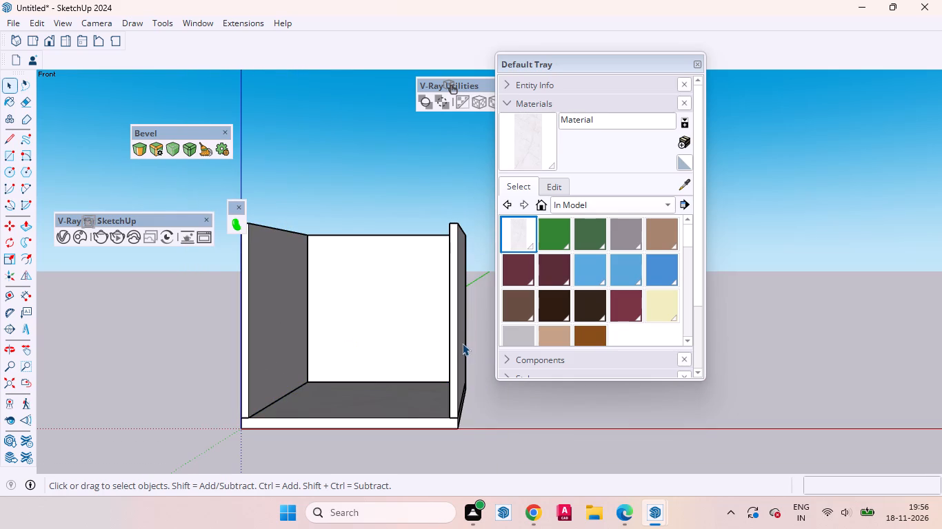
middle_click_drag(381, 395, 399, 497)
scroll(412, 463, "down", 7)
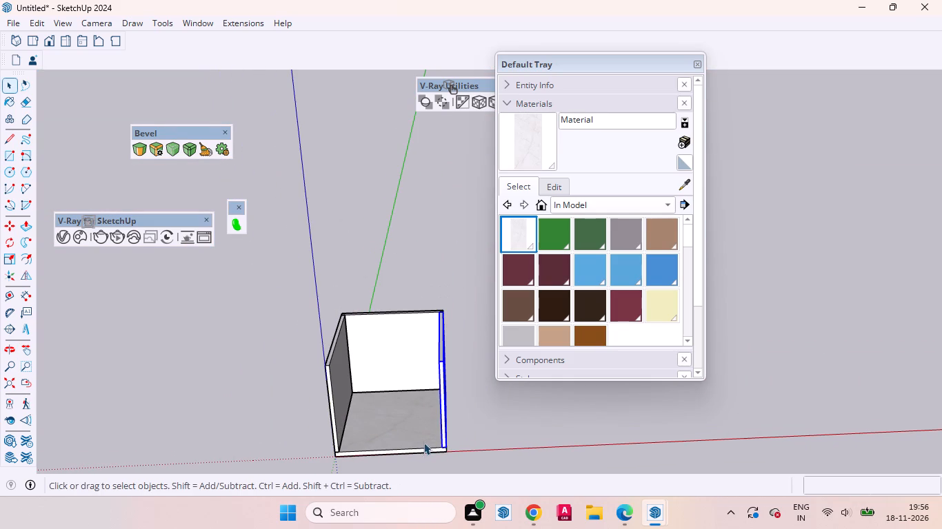
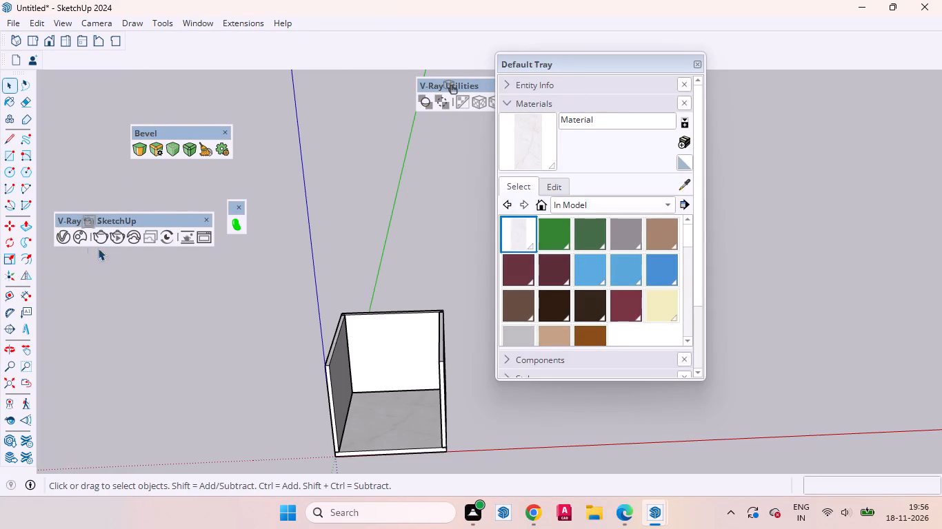
Open the Lightbeans Textures Library and search its materials for "tiles".
left_click(236, 227)
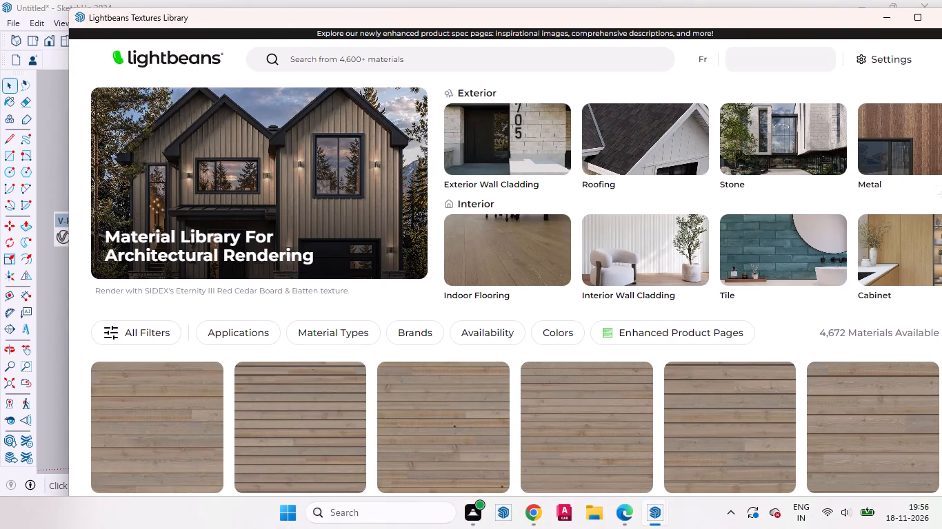
left_click(343, 60)
type("til")
type("es")
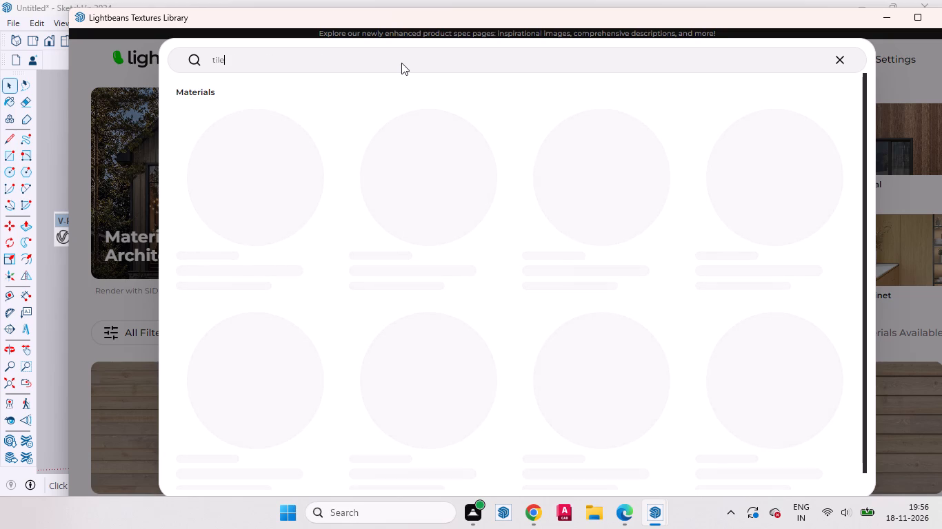
key("Return")
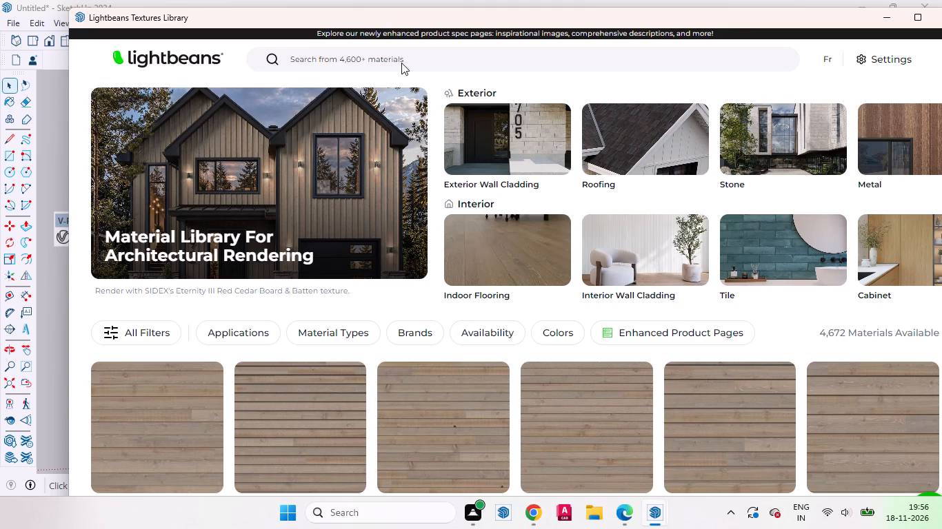
Browse the tile search results, comparing porcelain, terrazzo, wood-look and marble-look textures for a suitable wall tile.
scroll(388, 160, "down", 2)
scroll(621, 189, "down", 2)
scroll(535, 207, "up", 1)
scroll(525, 205, "down", 5)
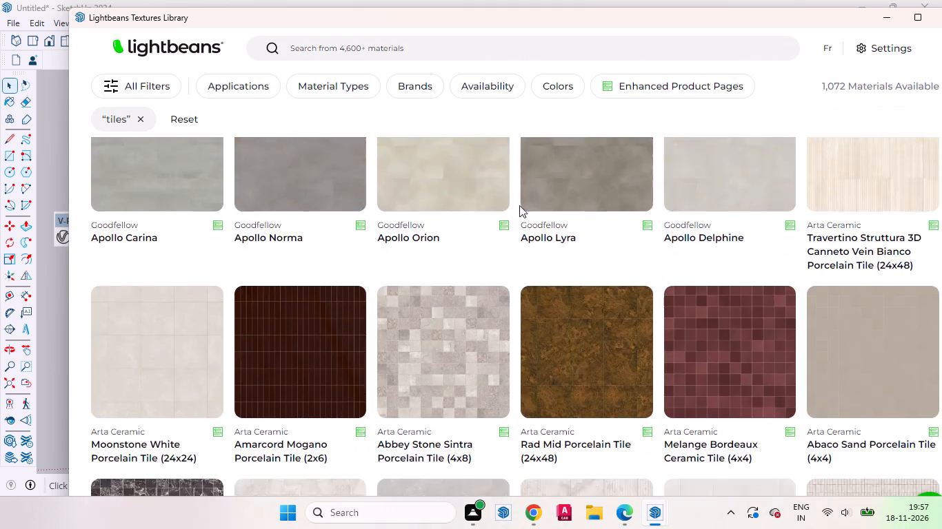
scroll(538, 213, "up", 3)
scroll(509, 214, "down", 6)
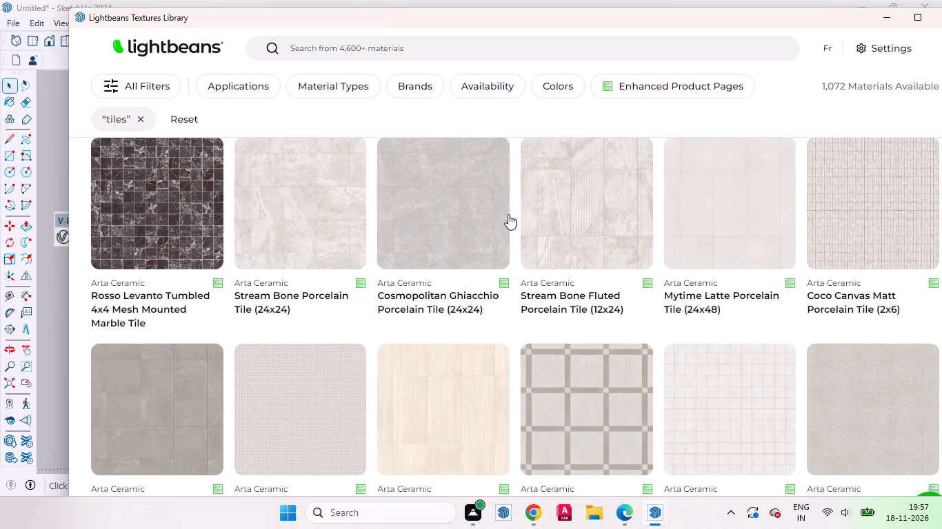
scroll(508, 214, "down", 12)
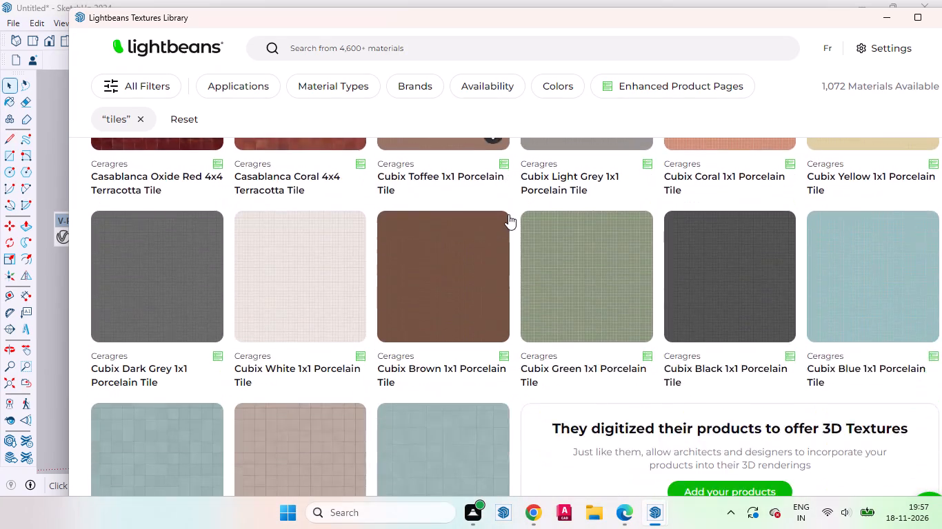
scroll(508, 214, "down", 3)
scroll(508, 214, "up", 1)
scroll(508, 214, "down", 10)
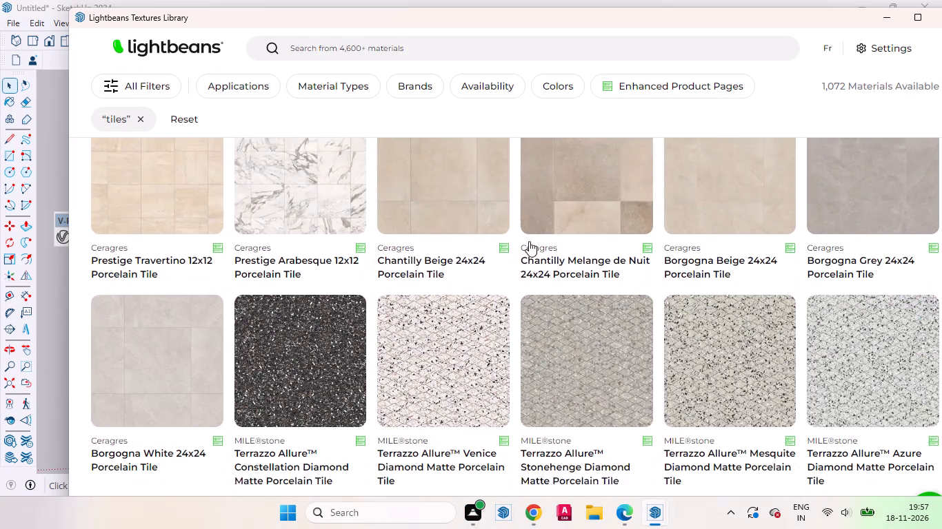
scroll(533, 241, "down", 1)
scroll(405, 243, "up", 1)
scroll(342, 242, "up", 1)
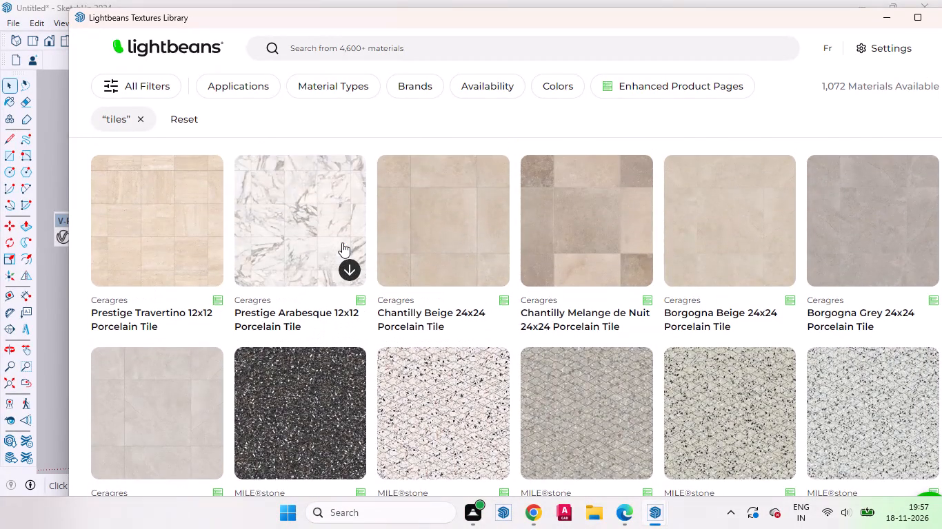
scroll(315, 254, "down", 3)
scroll(434, 256, "down", 12)
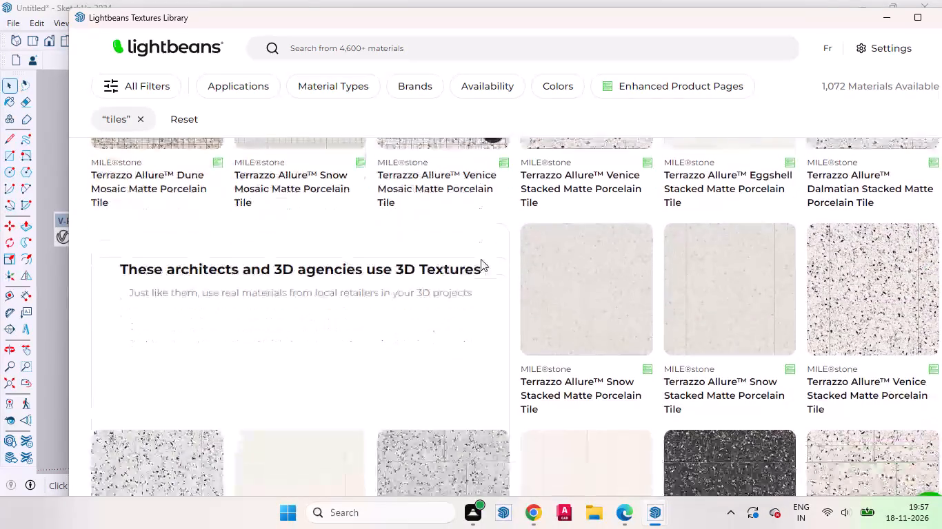
scroll(481, 259, "down", 2)
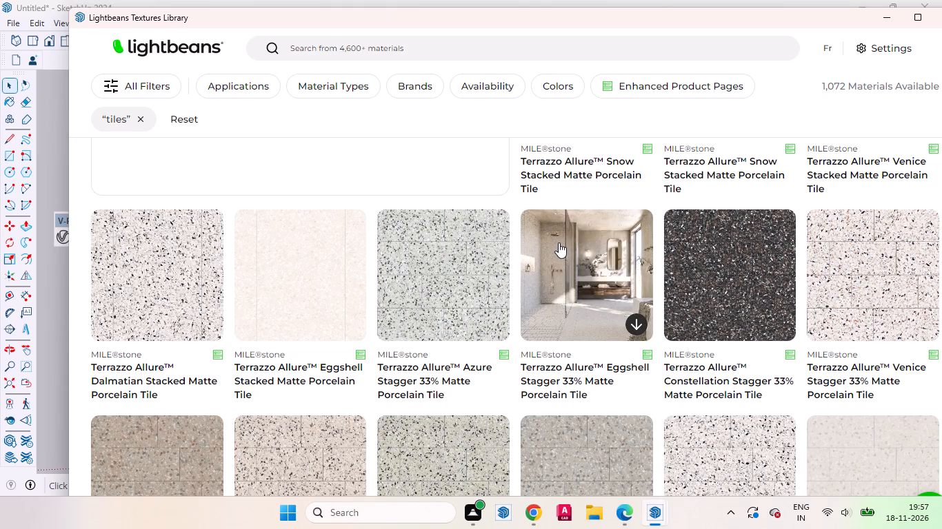
scroll(569, 247, "down", 6)
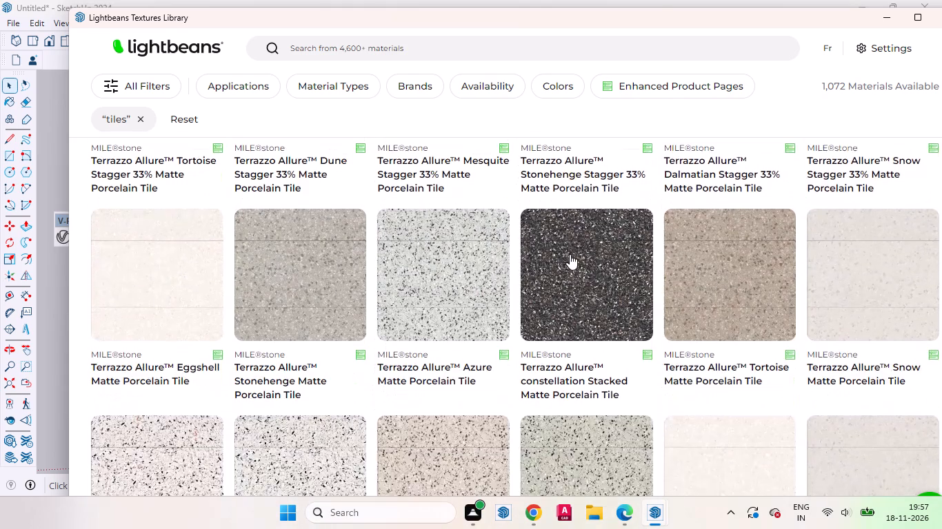
scroll(570, 254, "down", 20)
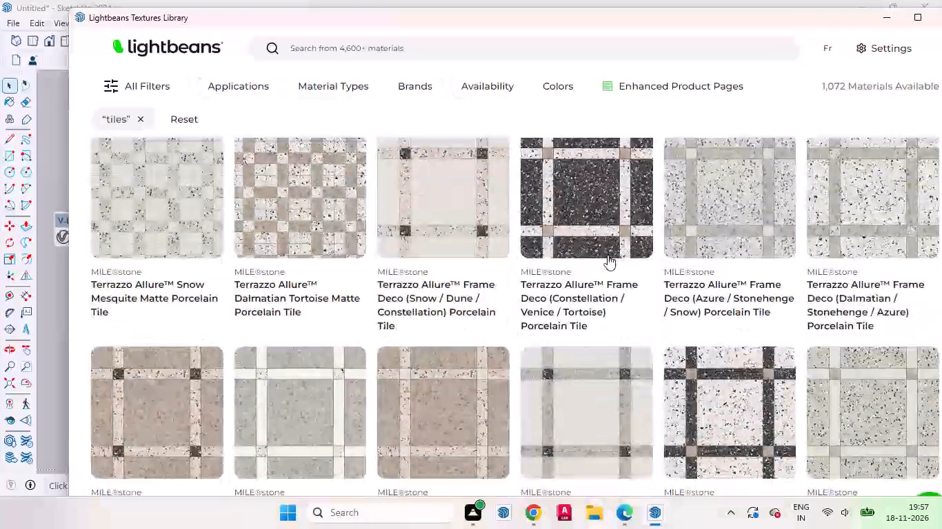
scroll(608, 255, "down", 19)
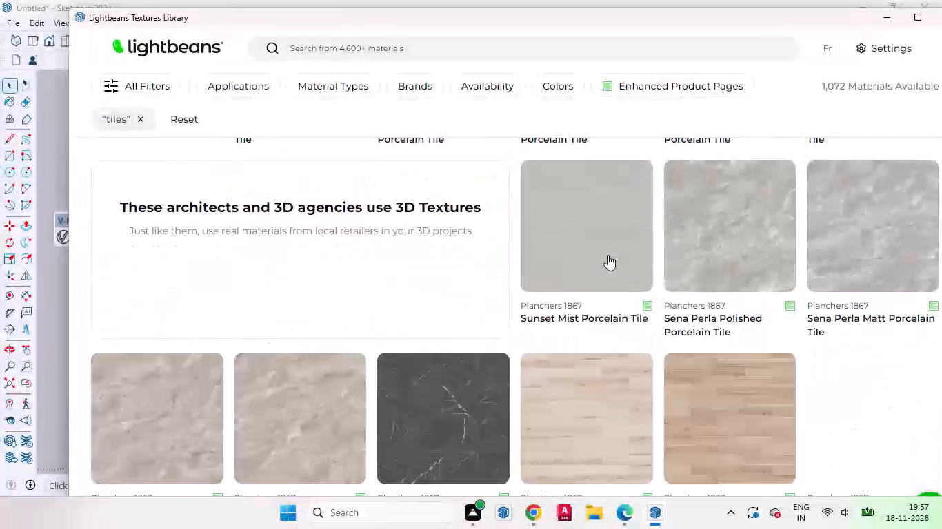
scroll(608, 255, "down", 4)
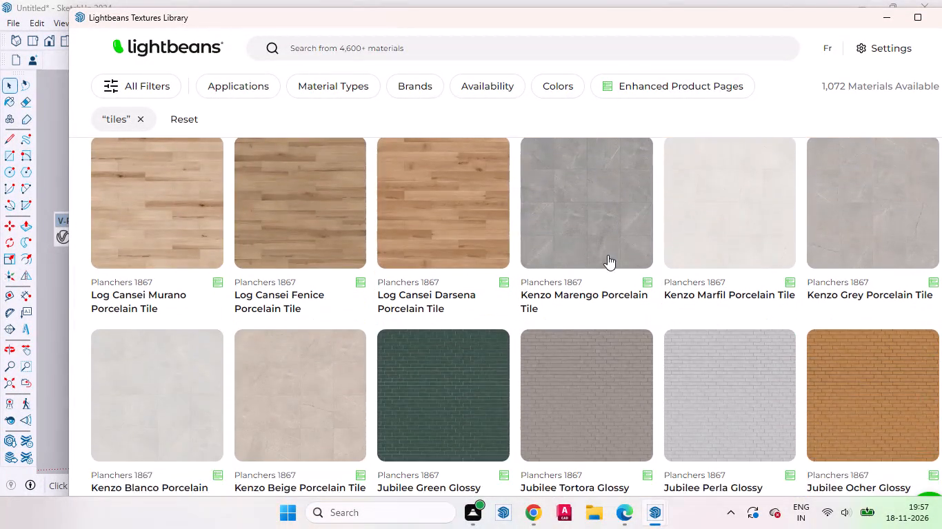
scroll(608, 255, "down", 2)
scroll(608, 255, "up", 5)
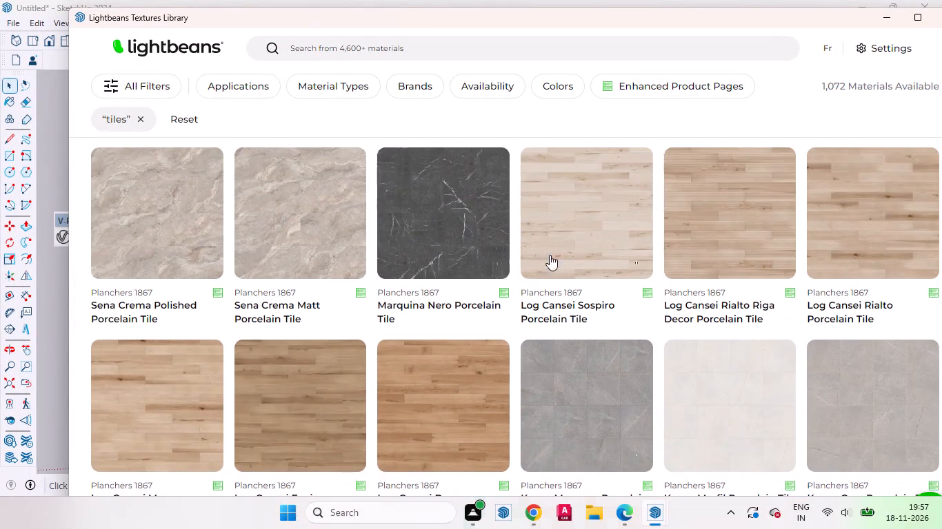
Download the Marquina Nero Porcelain Tile by Planchers 1867 into the model's materials.
left_click(488, 264)
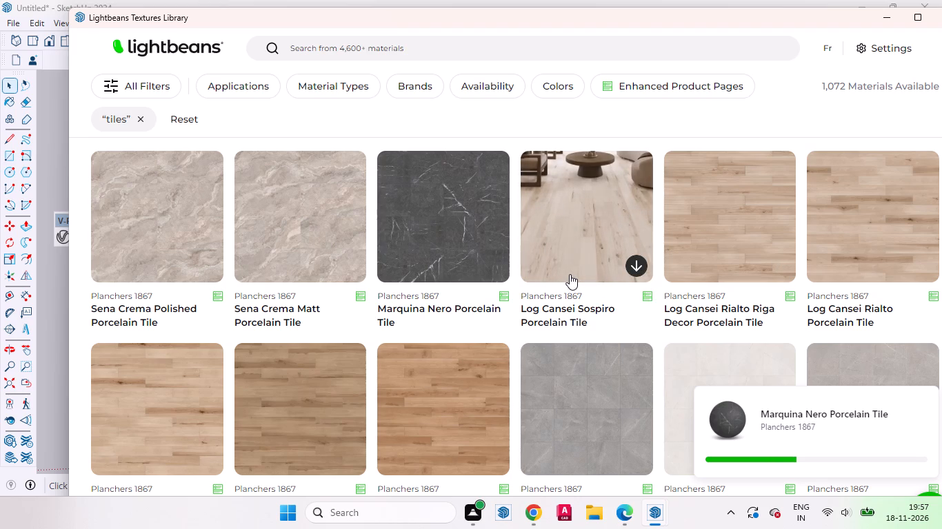
Browse further through the tile results while the Marquina Nero texture downloads.
scroll(585, 269, "down", 3)
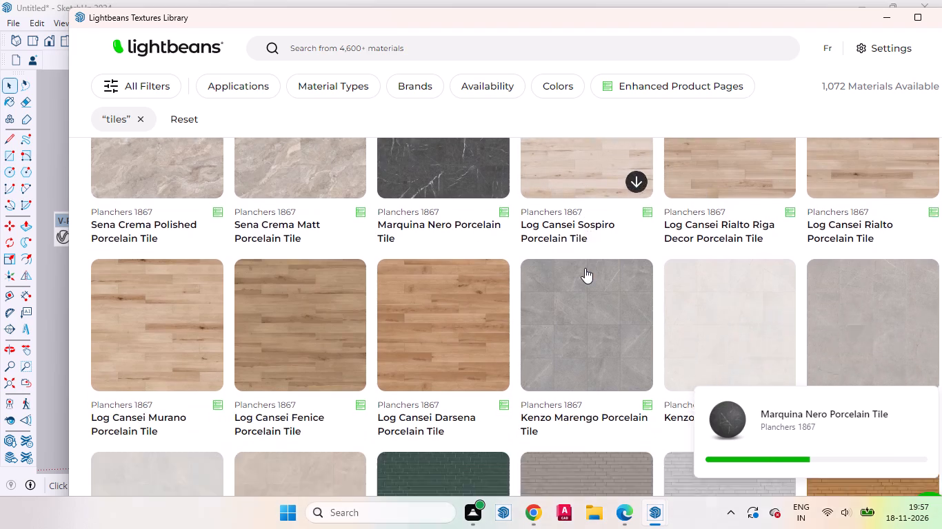
scroll(584, 267, "down", 4)
scroll(578, 267, "up", 2)
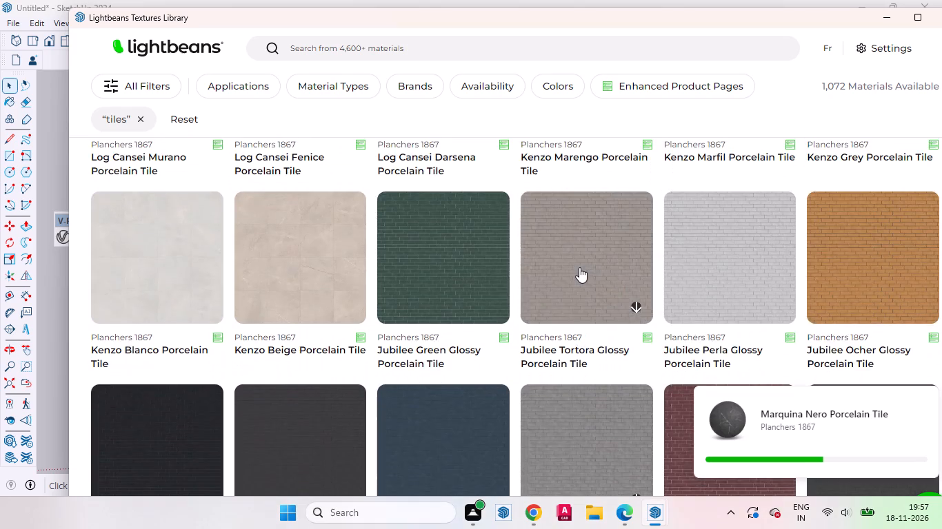
scroll(579, 267, "down", 10)
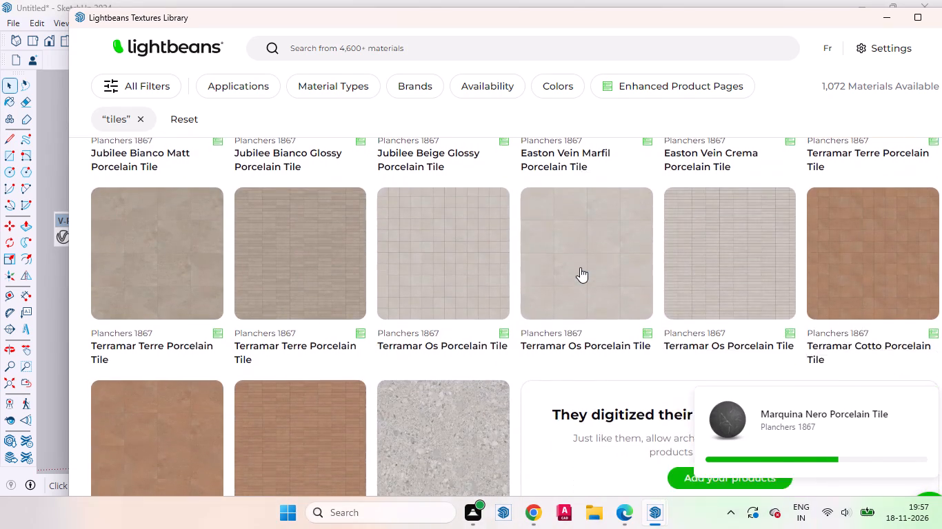
scroll(580, 267, "down", 6)
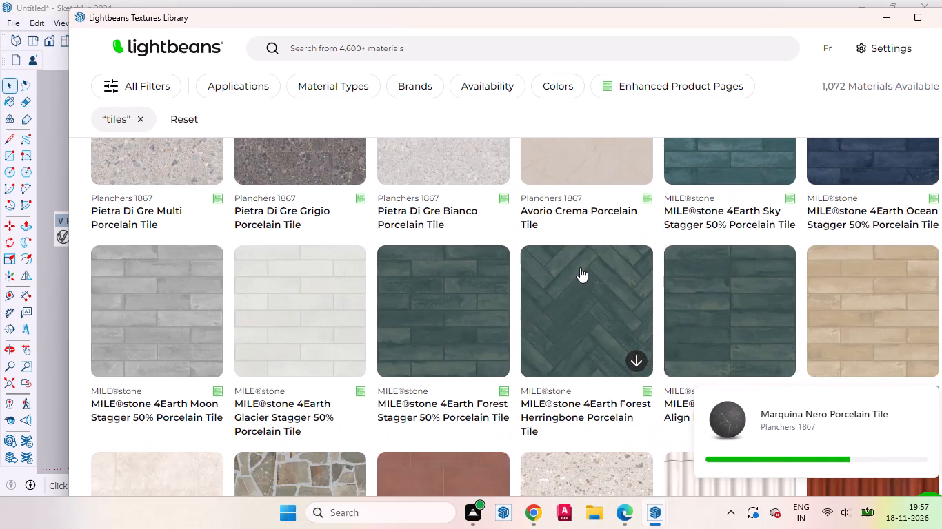
scroll(580, 267, "up", 1)
scroll(580, 267, "down", 9)
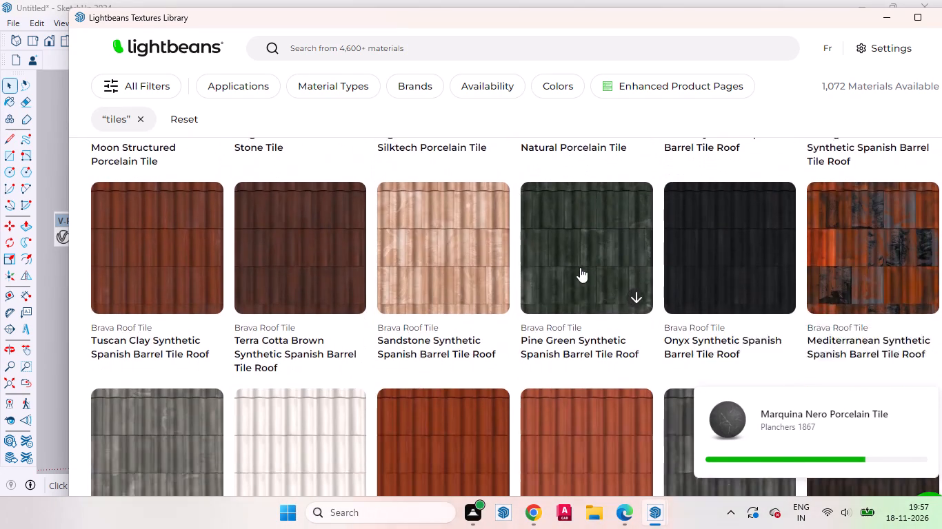
scroll(580, 267, "down", 12)
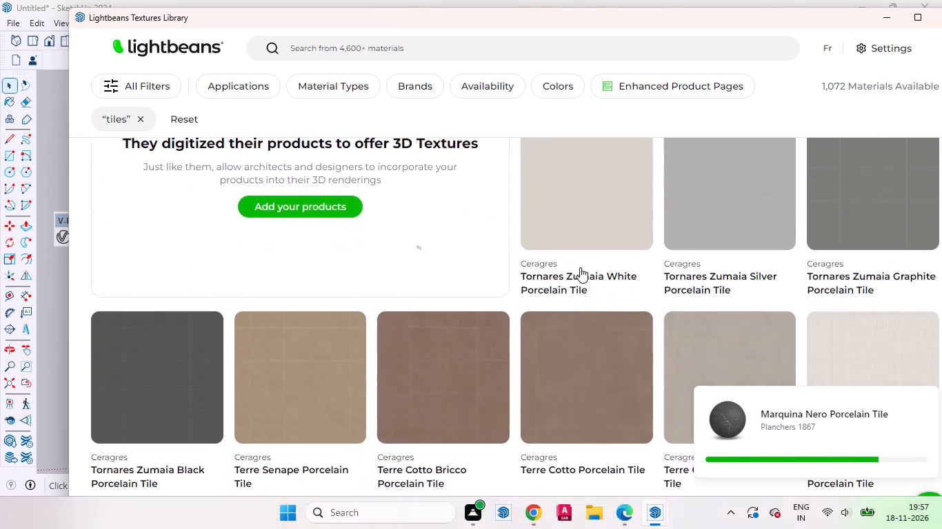
scroll(580, 267, "down", 9)
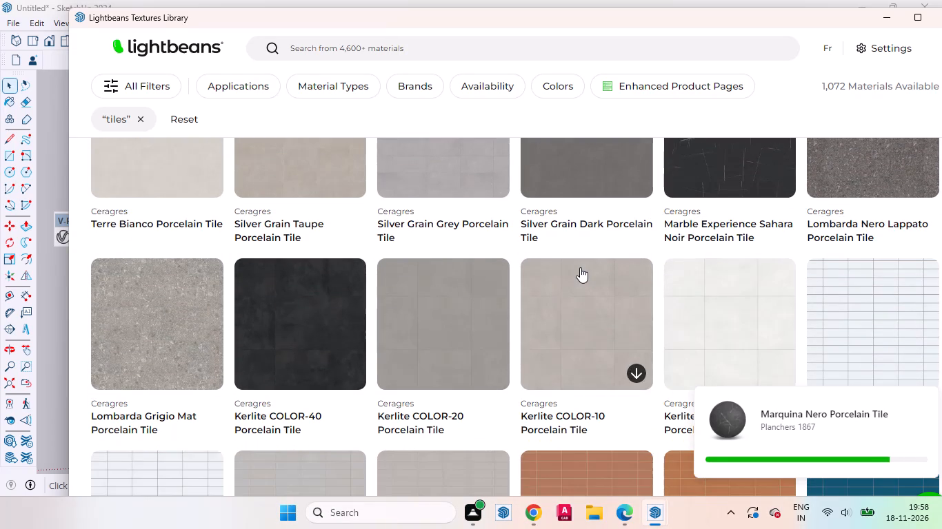
scroll(580, 267, "down", 3)
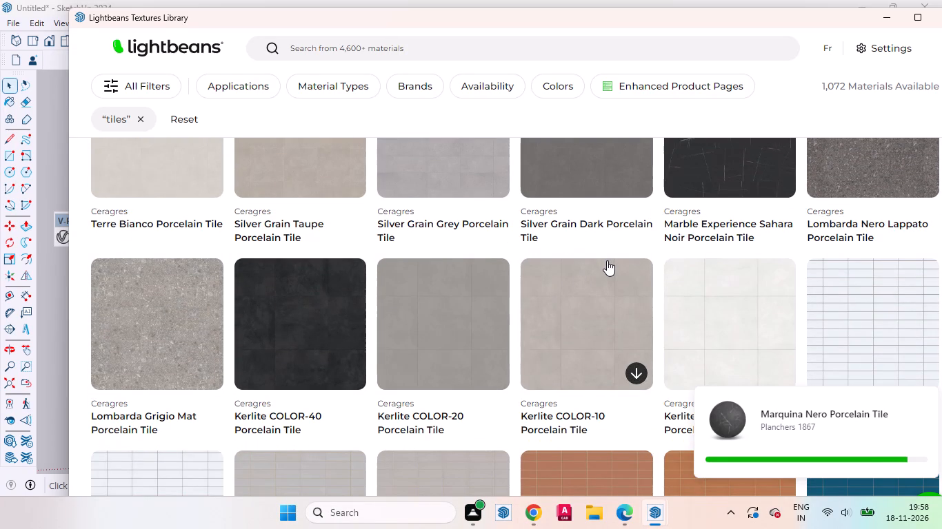
scroll(605, 260, "down", 2)
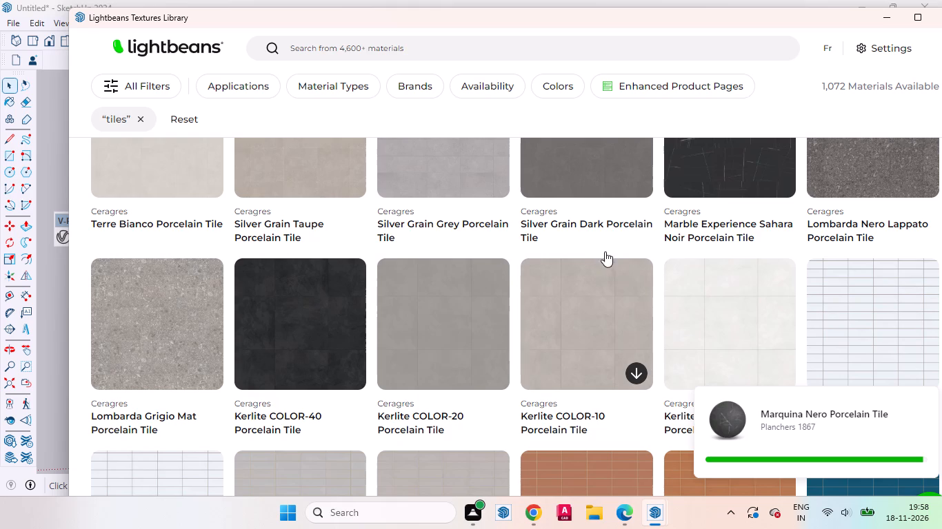
scroll(617, 261, "down", 2)
scroll(443, 267, "down", 2)
scroll(532, 270, "down", 3)
scroll(710, 213, "up", 3)
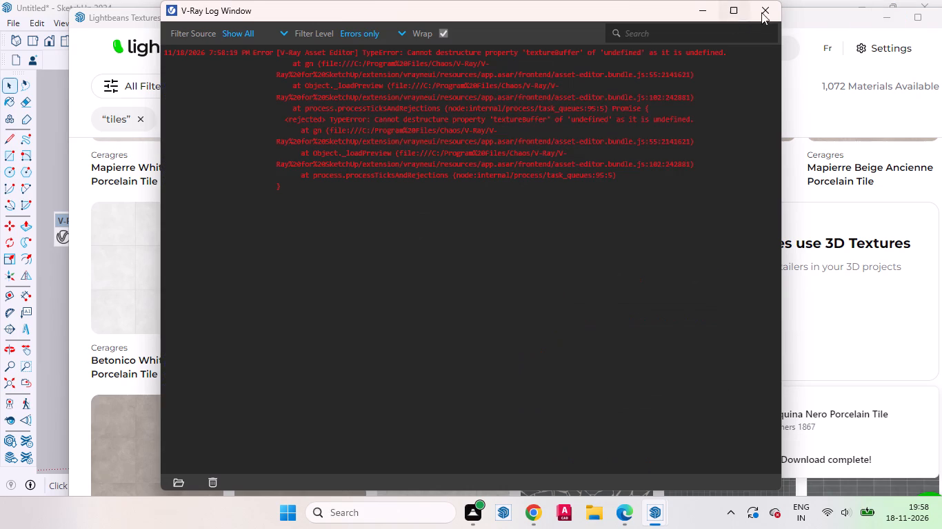
Close the V-Ray log window and the textures library to return to the room model.
left_click(768, 12)
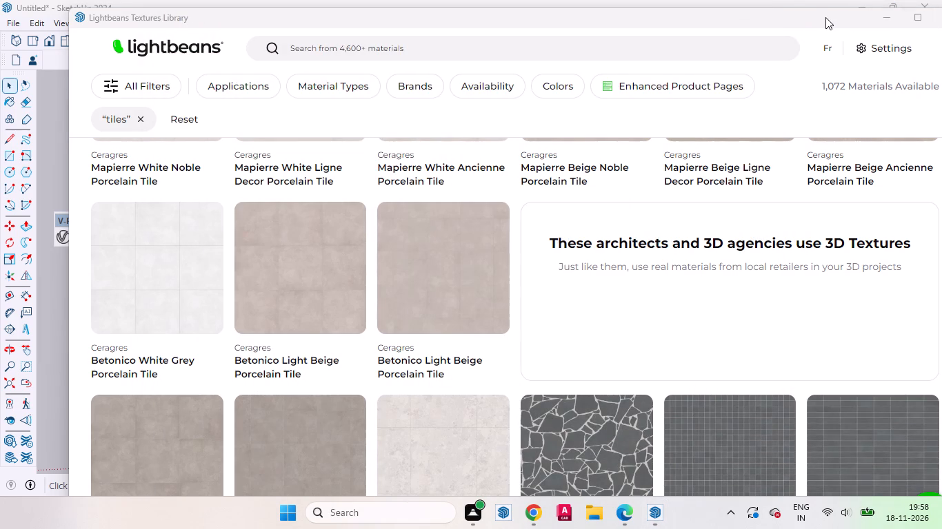
left_click_drag(825, 17, 660, 10)
left_click(792, 11)
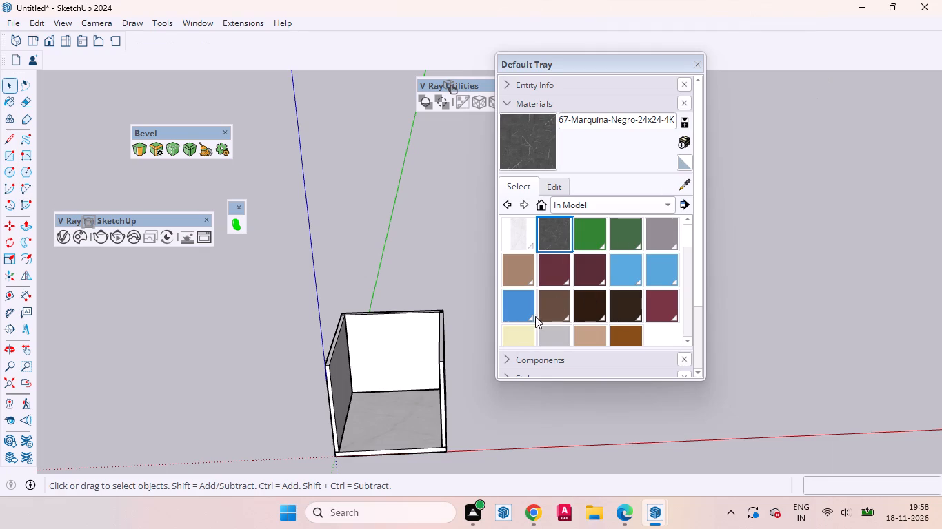
Paint the room's back wall and left wall with the downloaded Marquina Negro 24x24 tile material.
left_click(538, 153)
scroll(389, 380, "up", 7)
left_click(399, 319)
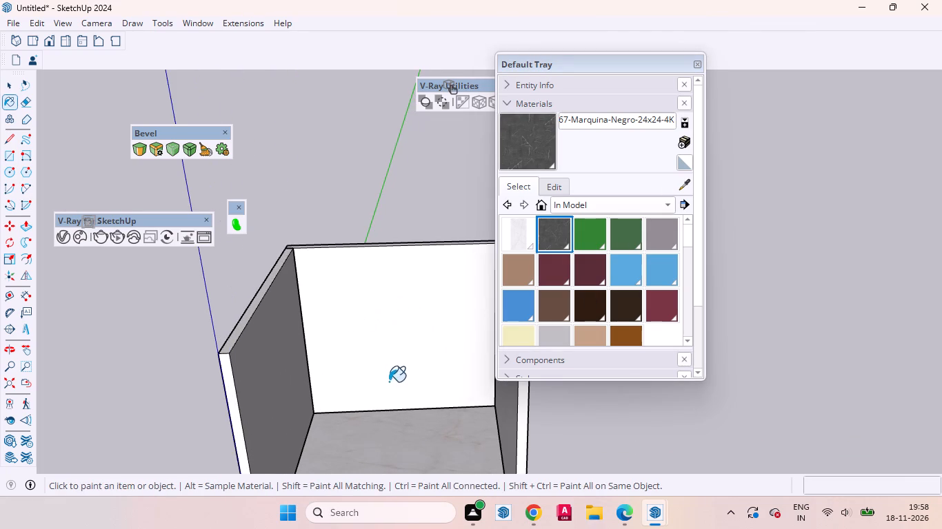
scroll(334, 341, "up", 7)
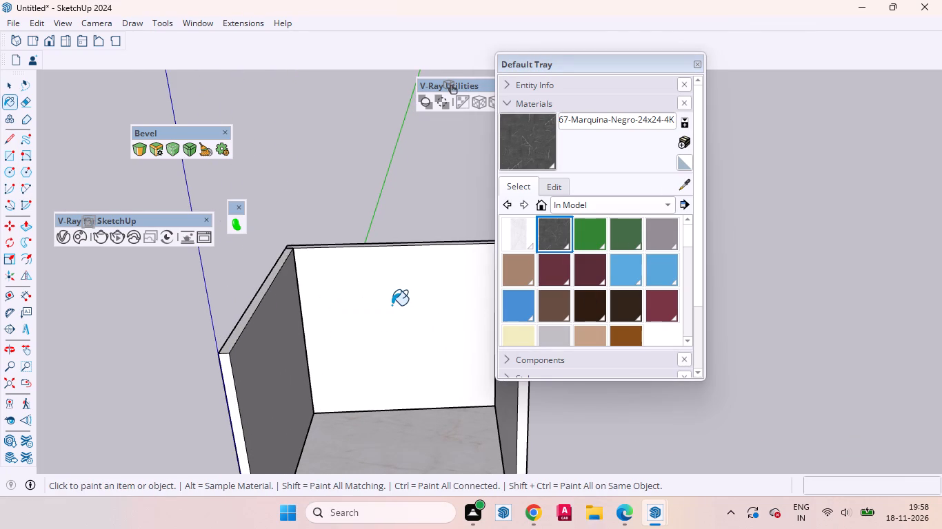
left_click(385, 309)
left_click(255, 353)
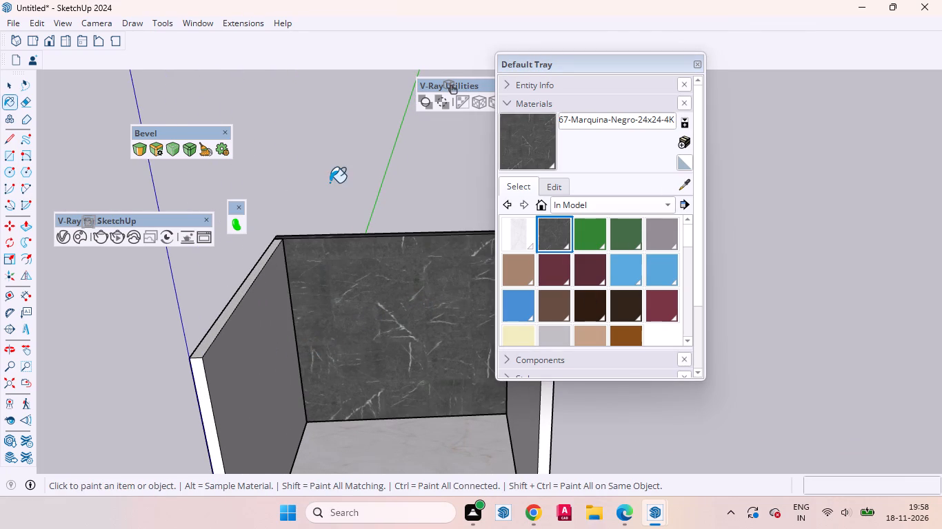
Paint the room's right wall with the same Marquina Negro tile material and finish painting.
scroll(330, 175, "down", 2)
scroll(330, 175, "up", 1)
scroll(384, 282, "down", 5)
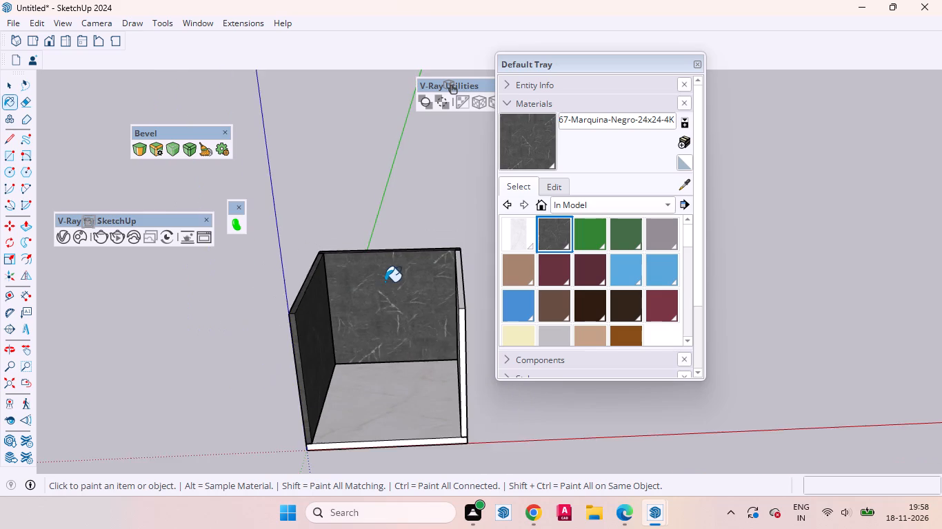
scroll(427, 391, "up", 3)
middle_click_drag(424, 390, 547, 400)
left_click(465, 307)
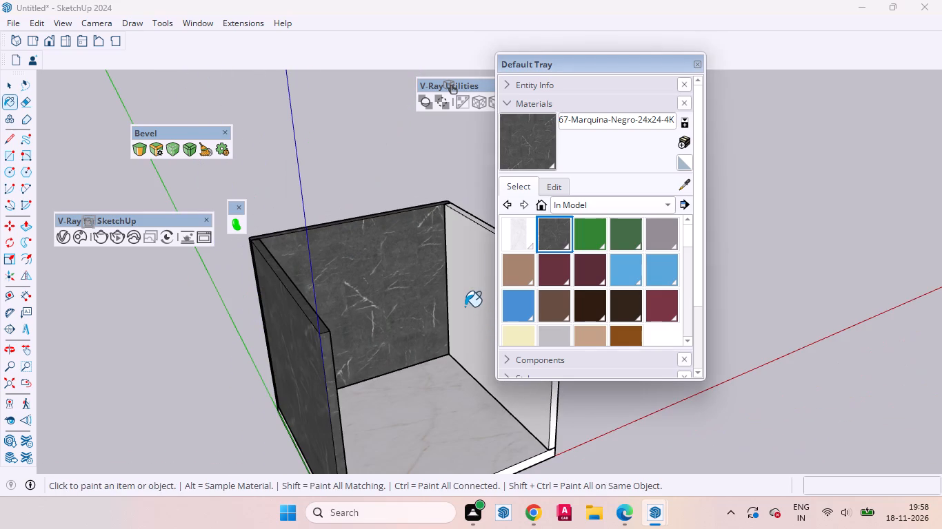
key("space")
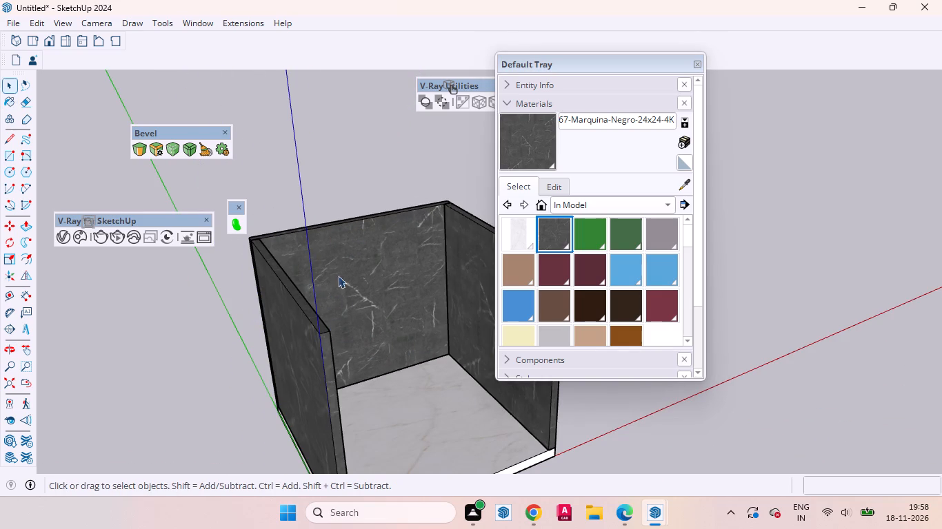
Undo the Marquina Negro tile painting on the three walls, leaving the marble floor material in place.
key("ctrl+z")
key("ctrl+z")
key("ctrl+z")
key("ctrl+z")
key("ctrl+z")
key("ctrl+z")
key("ctrl+z")
key("z")
key("ctrl+z")
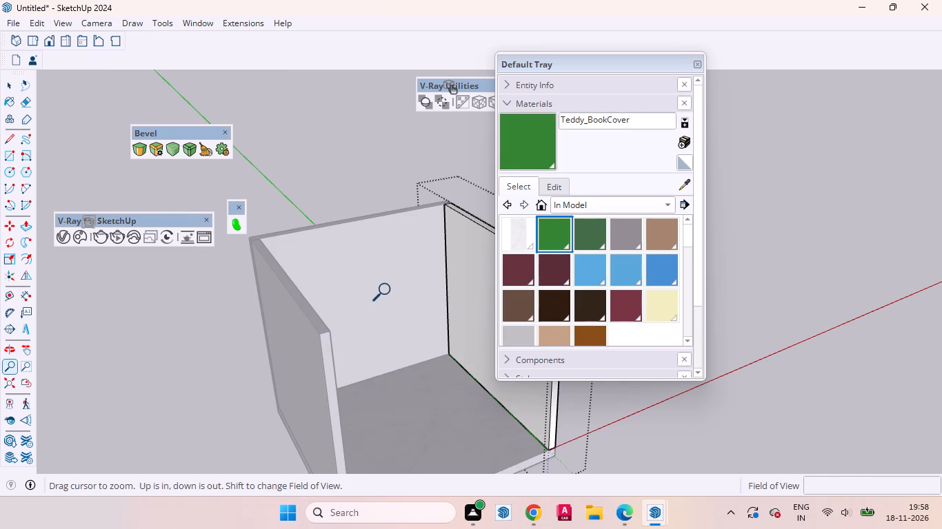
key("ctrl+z")
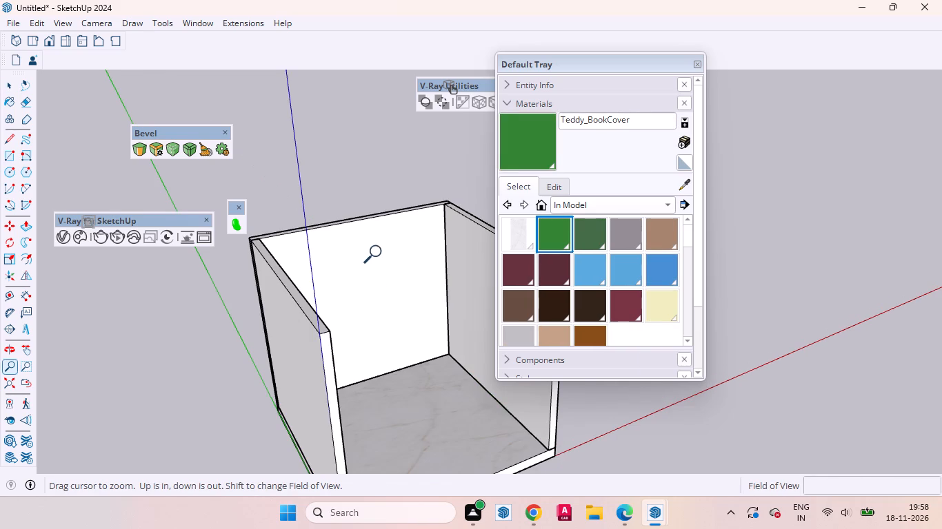
key("space")
left_click(366, 168)
Move the room's right wall 24 inches inward, toward the left wall.
middle_click_drag(327, 256, 308, 234)
scroll(290, 281, "down", 3)
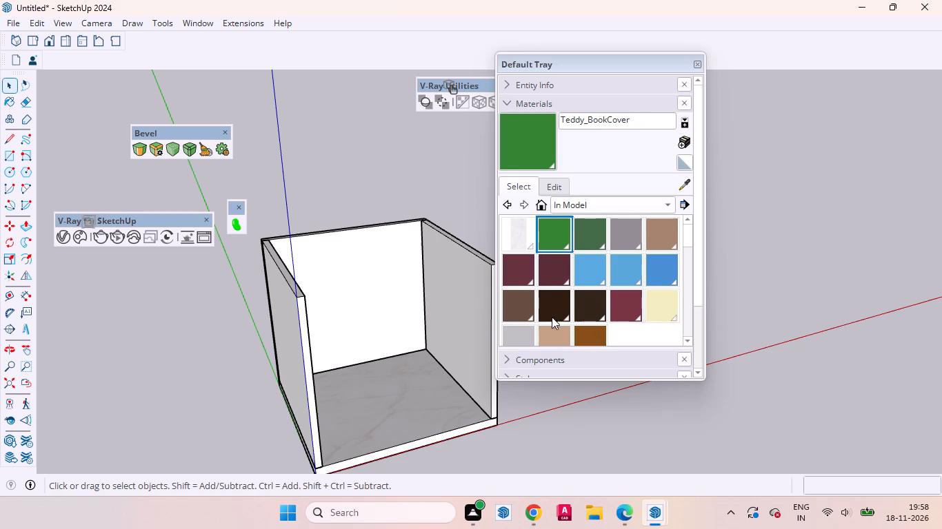
scroll(402, 313, "down", 7)
middle_click_drag(387, 366, 355, 364)
scroll(401, 343, "up", 7)
left_click(450, 321)
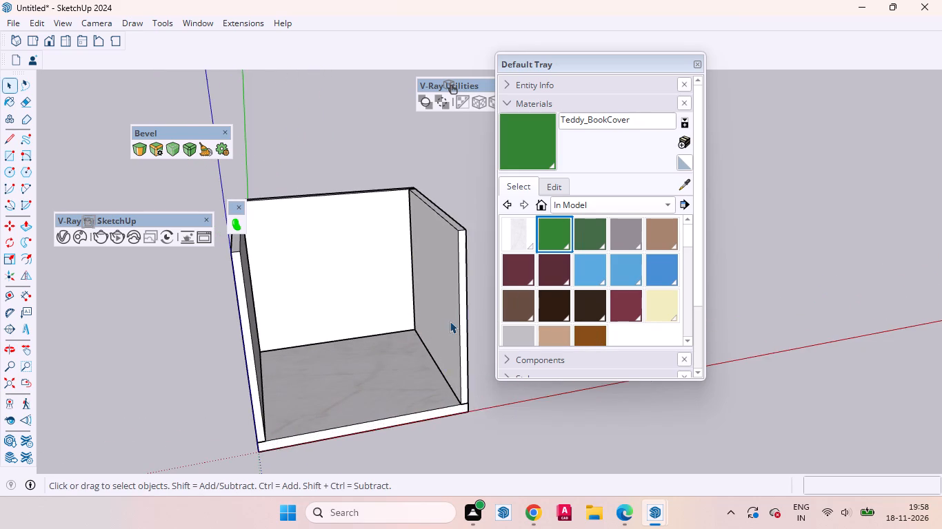
scroll(305, 284, "down", 5)
scroll(363, 357, "up", 11)
left_click_drag(407, 362, 413, 326)
key("m")
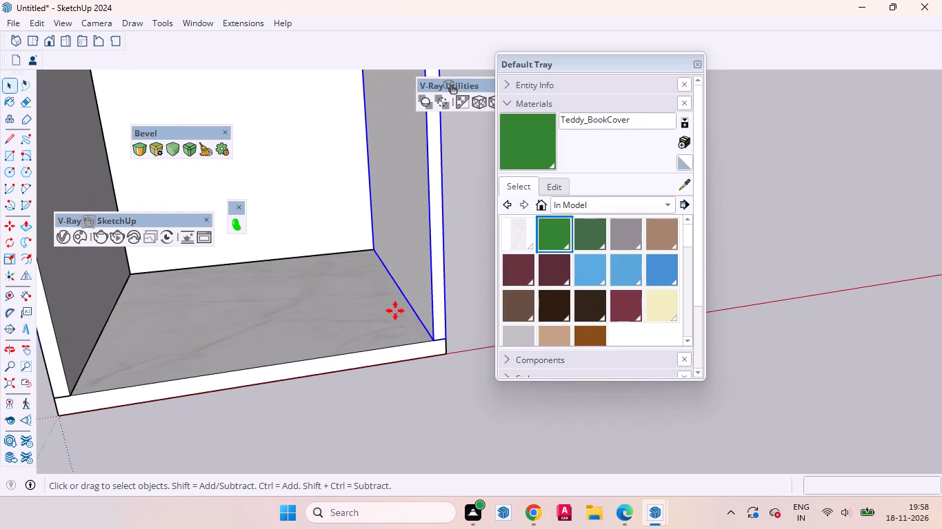
left_click(381, 305)
type("24")
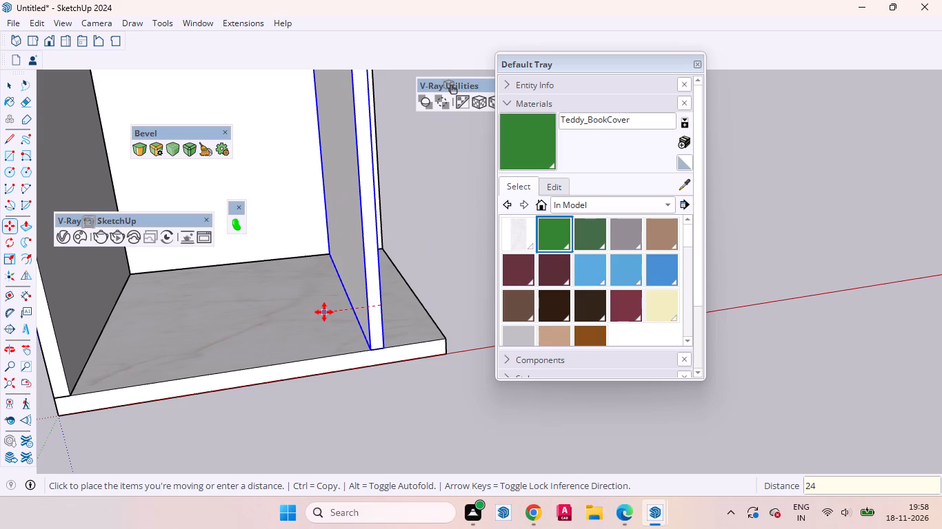
key("Return")
key("space")
Push the floor slab's right end face inward until it is flush with the outer face of the moved right wall.
scroll(463, 406, "down", 2)
scroll(463, 411, "up", 1)
scroll(464, 417, "down", 6)
middle_click_drag(294, 339, 290, 280)
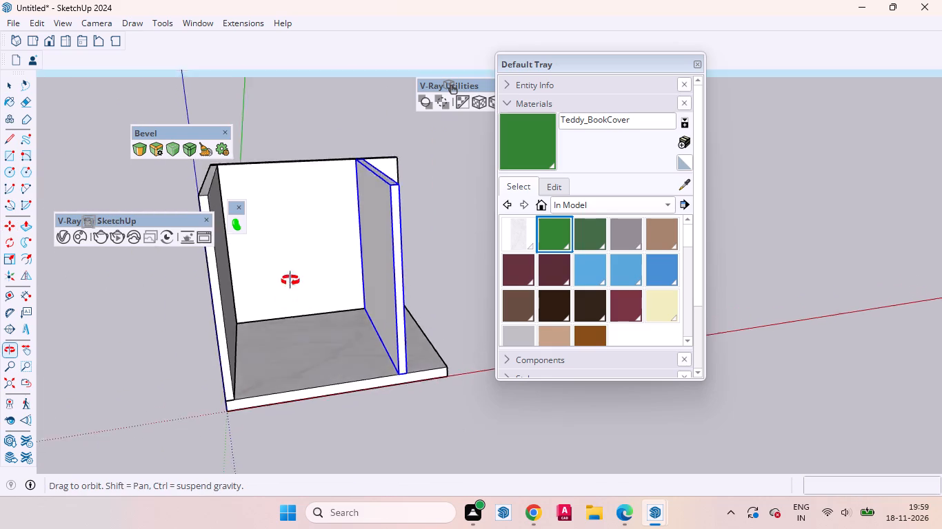
middle_click_drag(290, 280, 245, 393)
scroll(437, 224, "up", 3)
middle_click_drag(413, 326, 222, 330)
scroll(446, 381, "up", 11)
left_click(367, 357)
double_click(367, 357)
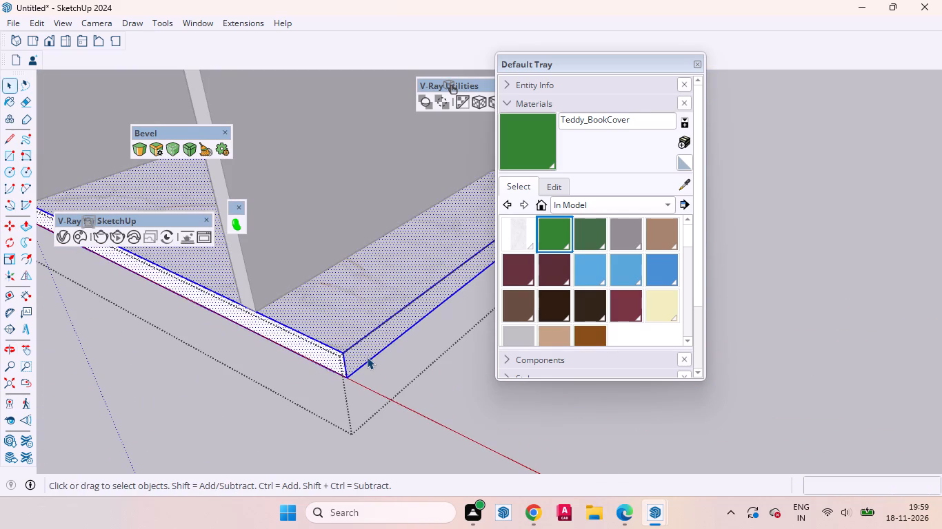
left_click(368, 353)
key("p")
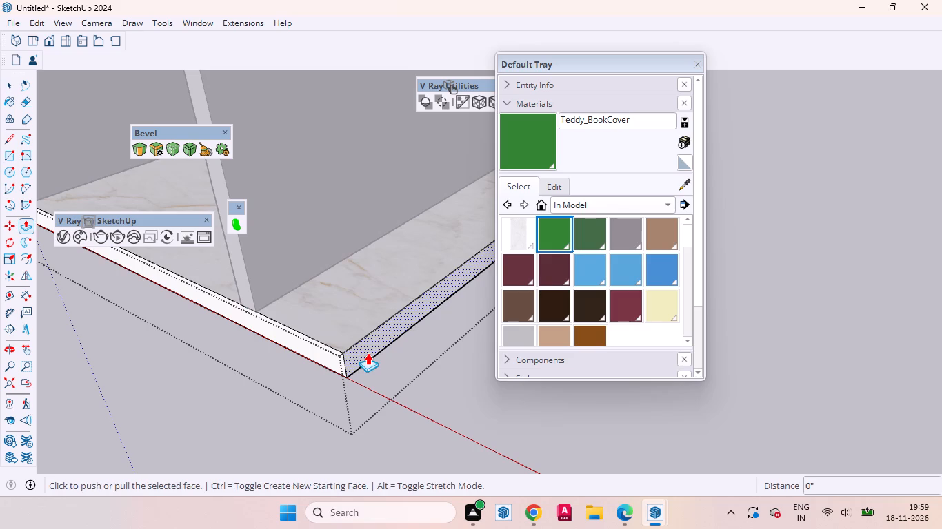
double_click(368, 353)
key("ctrl+z")
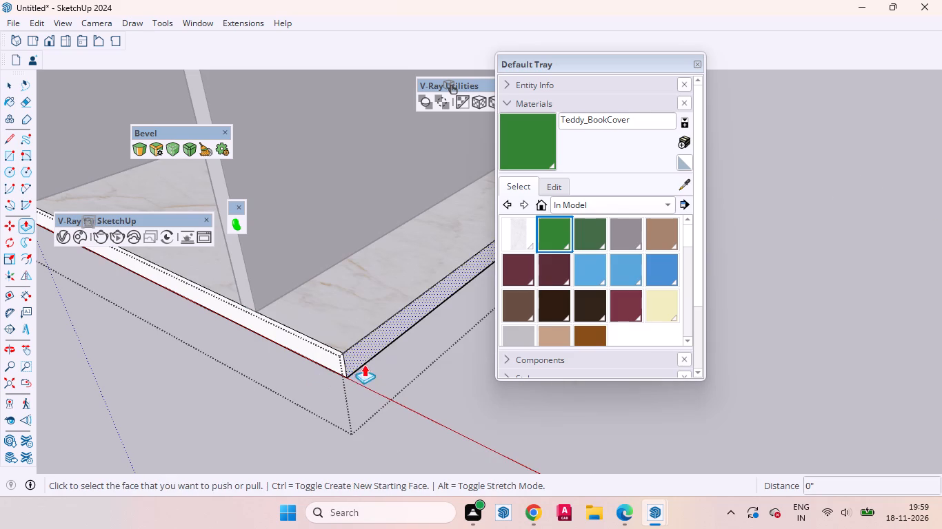
left_click(362, 354)
left_click(282, 285)
Push the back wall's right end face inward by the same distance as the slab and leave the group.
scroll(300, 393, "down", 3)
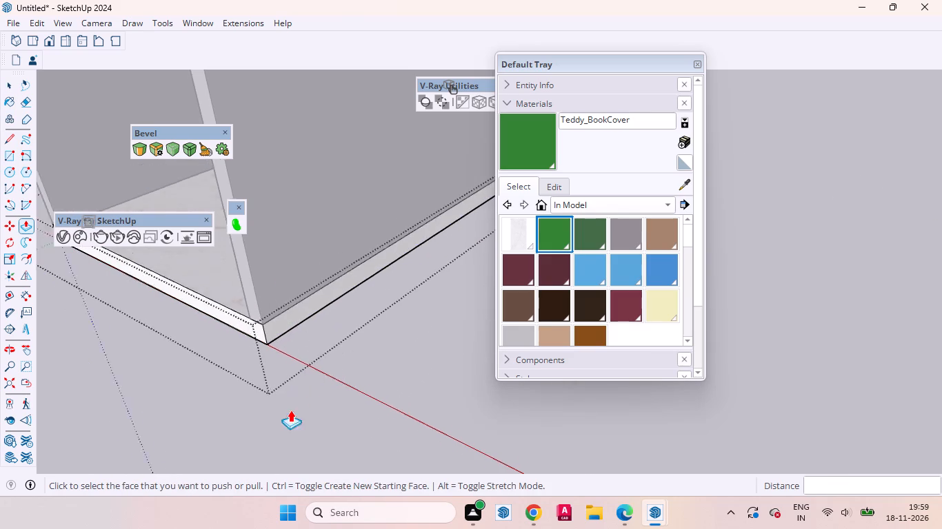
scroll(290, 410, "down", 15)
scroll(342, 315, "up", 4)
key("space")
left_click(389, 264)
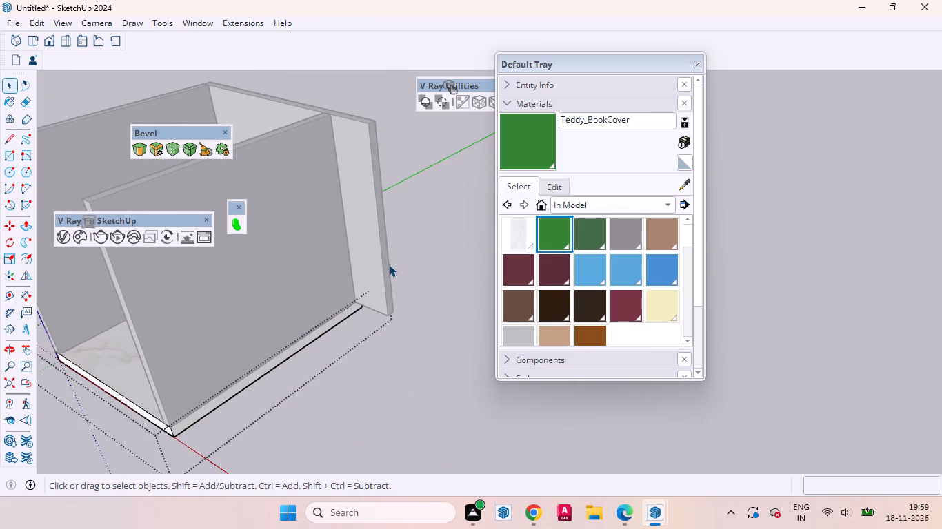
triple_click(388, 263)
left_click(385, 260)
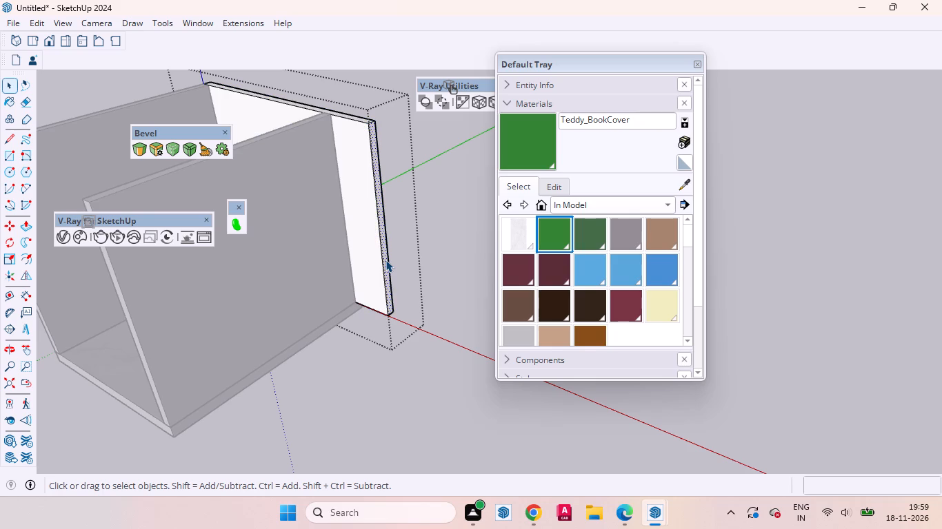
key("p")
double_click(385, 260)
key("space")
left_click(410, 324)
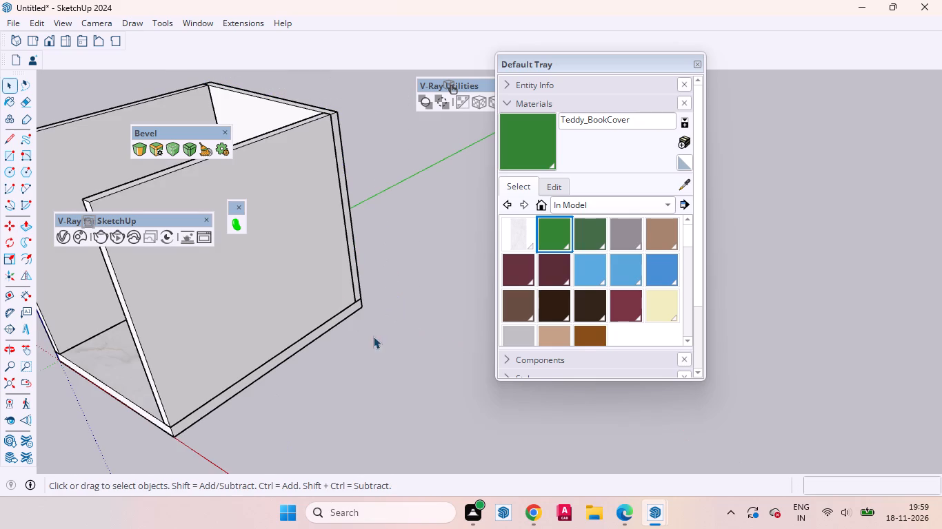
Set a front view facing into the room and start creating a new material based on the green Teddy_BookCover colour.
left_click(52, 42)
scroll(344, 238, "down", 8)
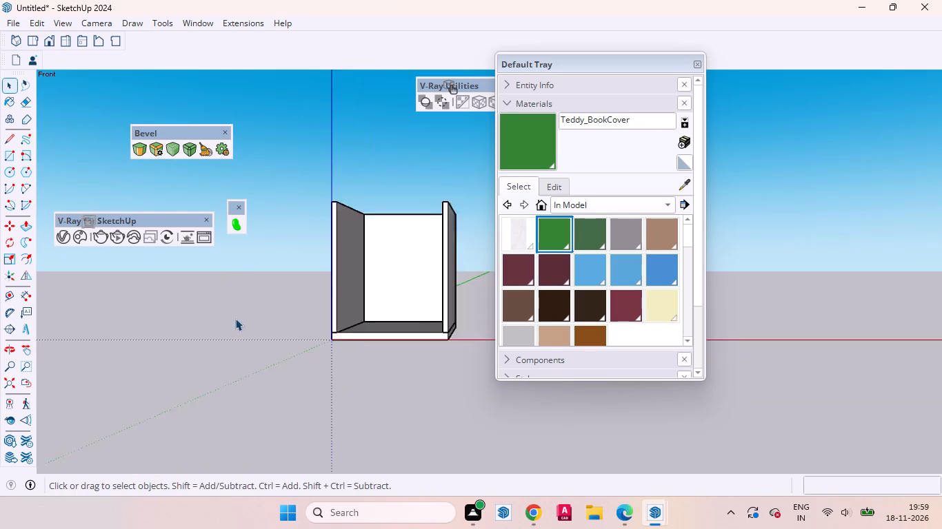
scroll(391, 300, "up", 8)
middle_click_drag(441, 344, 473, 439)
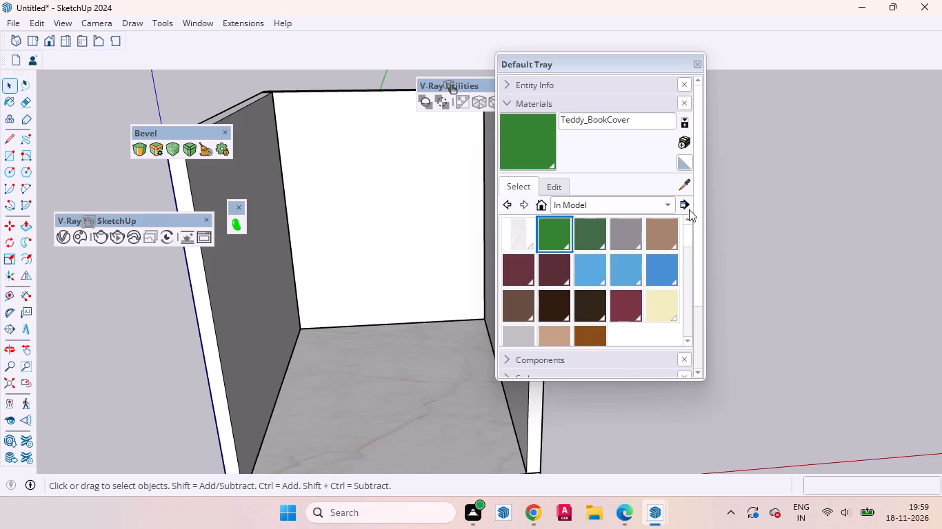
left_click(685, 141)
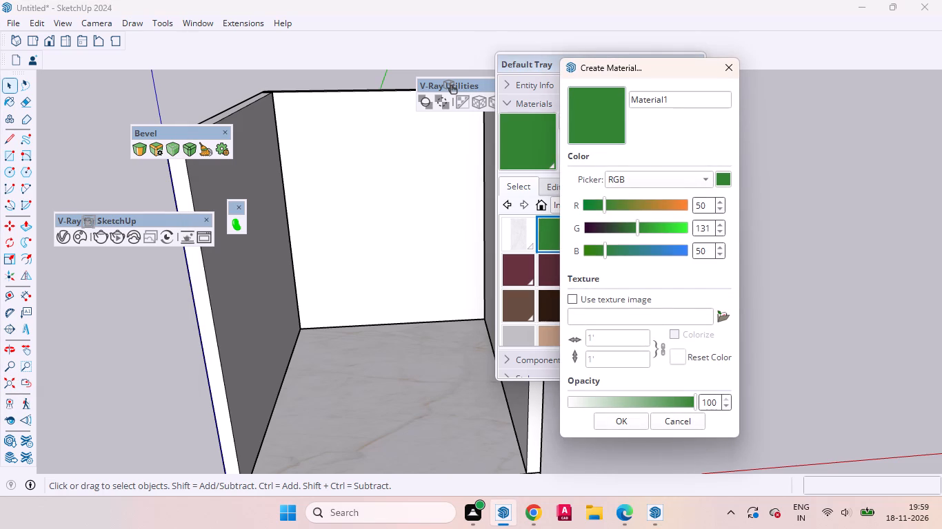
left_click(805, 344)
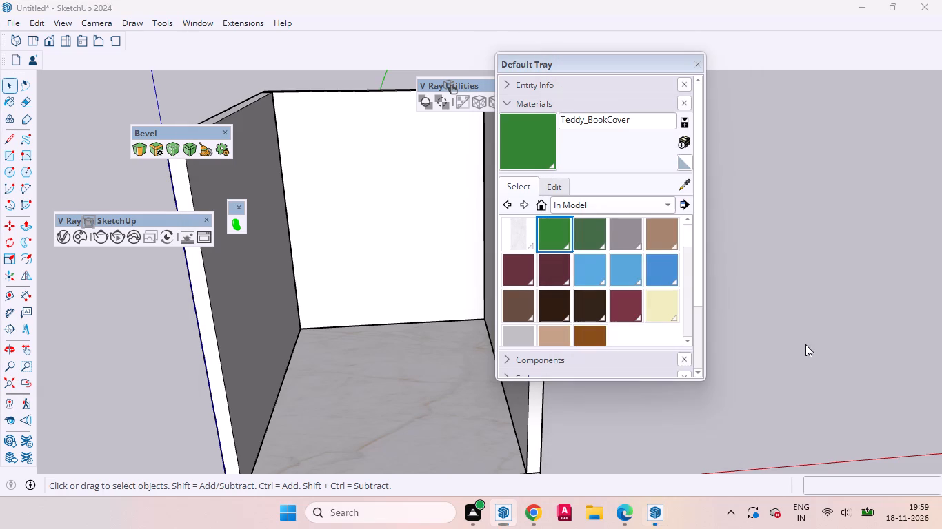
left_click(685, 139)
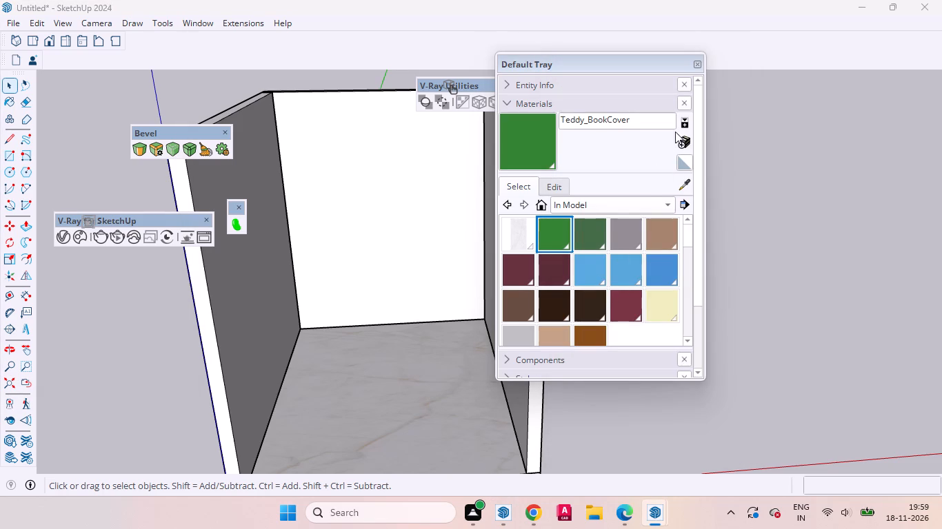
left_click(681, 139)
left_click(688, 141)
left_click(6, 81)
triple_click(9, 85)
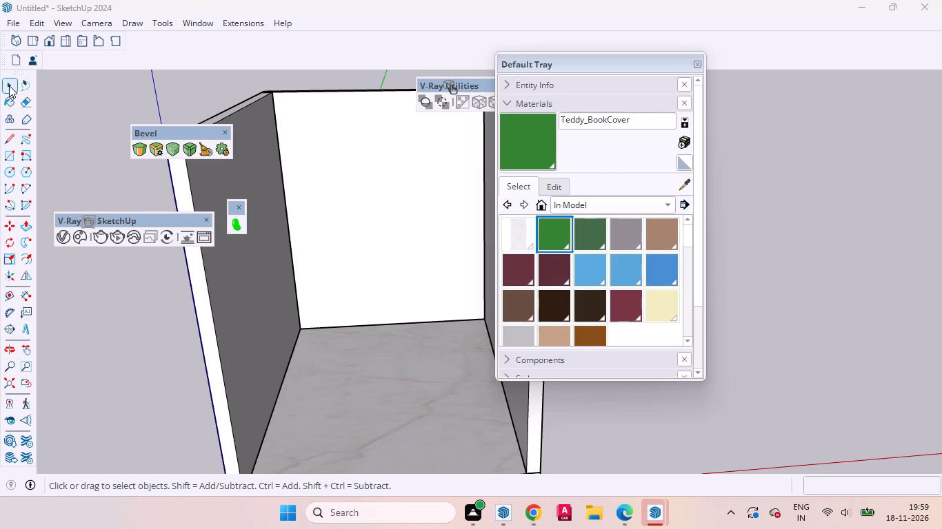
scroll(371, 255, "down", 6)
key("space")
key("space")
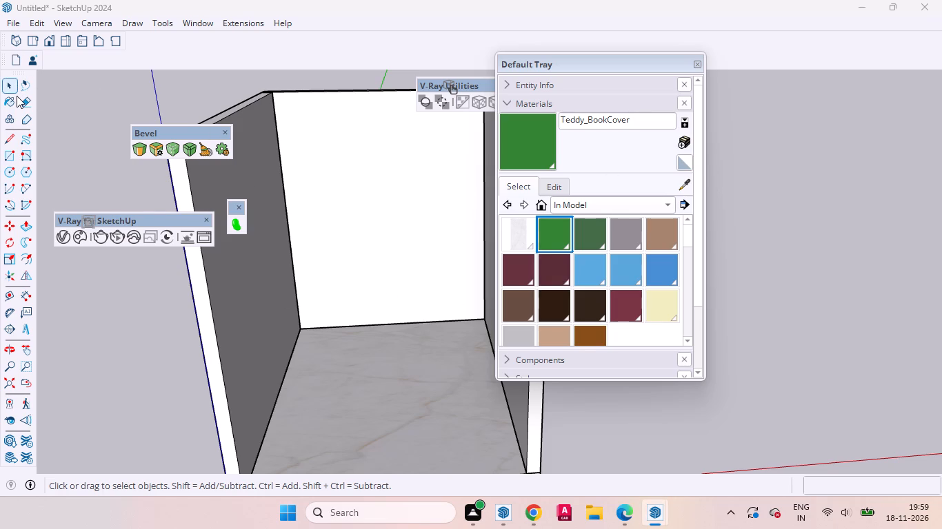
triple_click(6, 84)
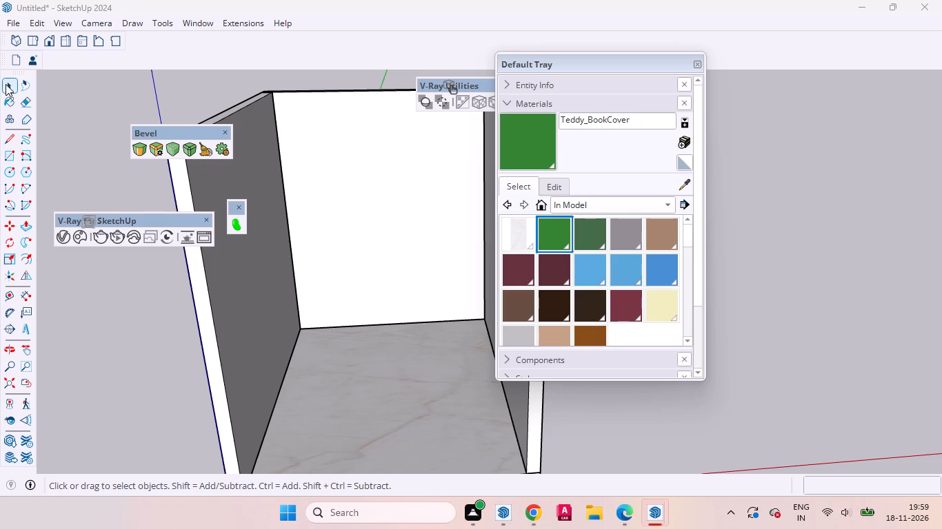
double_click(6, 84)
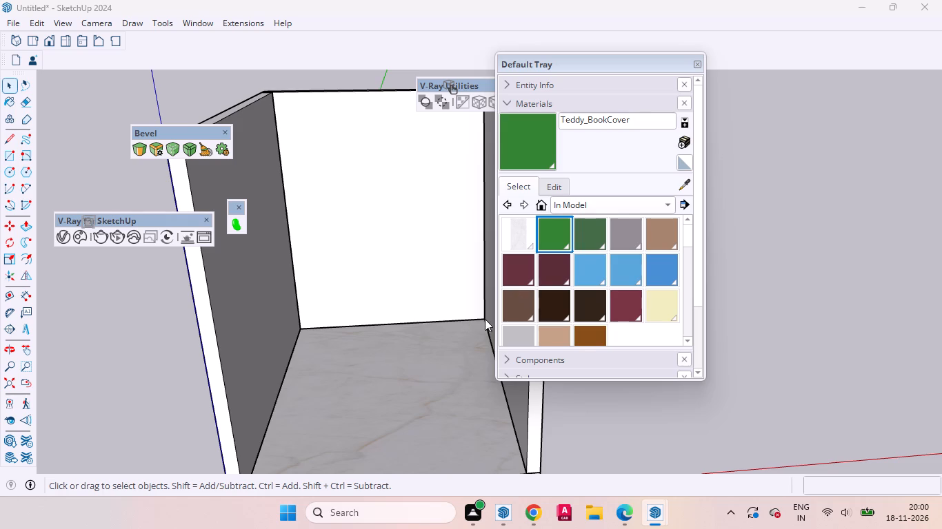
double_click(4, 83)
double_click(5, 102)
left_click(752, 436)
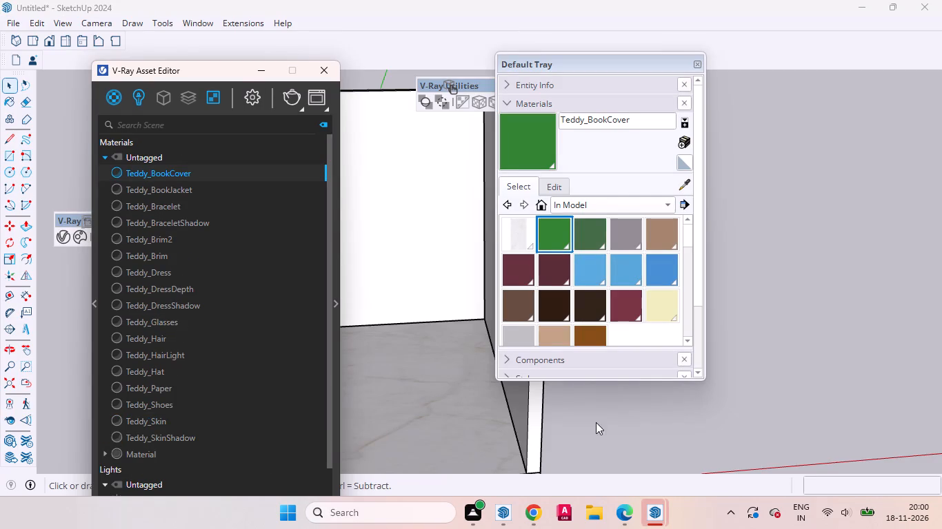
Minimise the V-Ray Asset Editor and accept the new green material with its default settings.
left_click(266, 74)
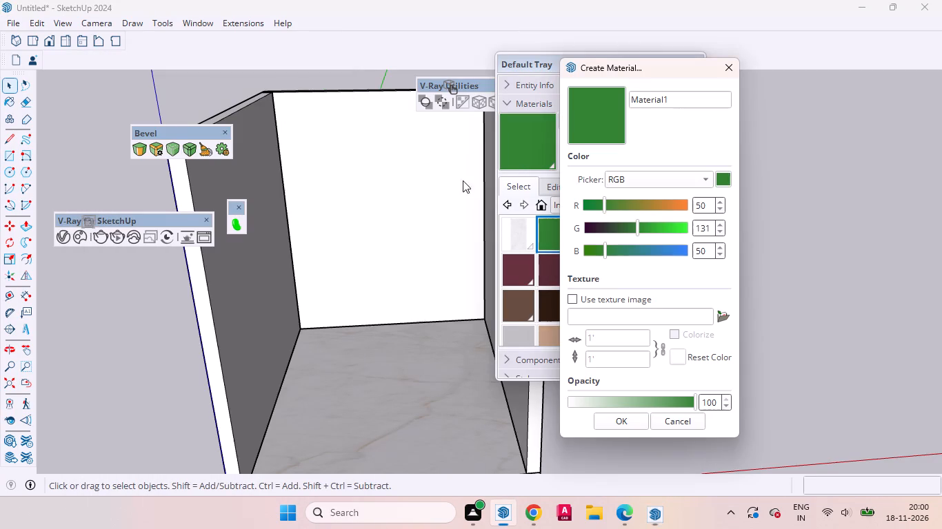
left_click(618, 419)
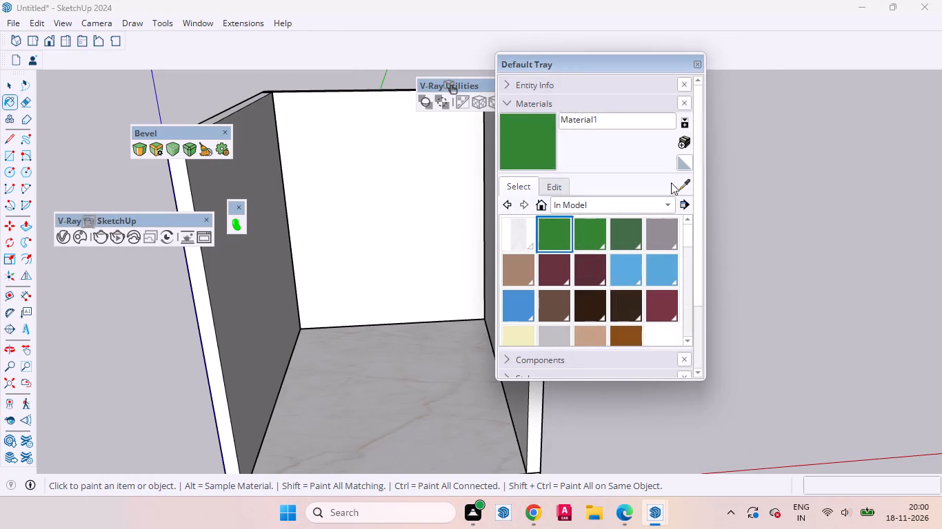
Start creating another new material from the green one and browse for its texture image in the Downloads folder.
left_click(684, 146)
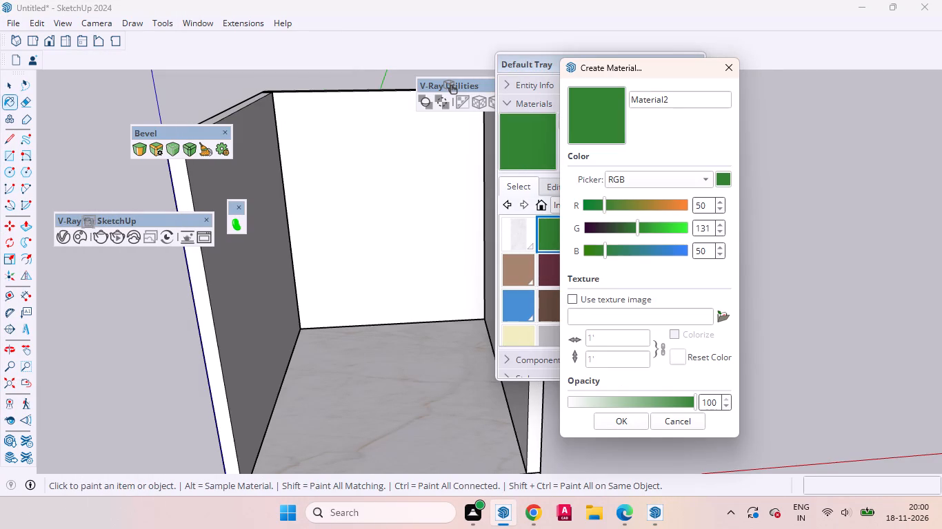
left_click(719, 311)
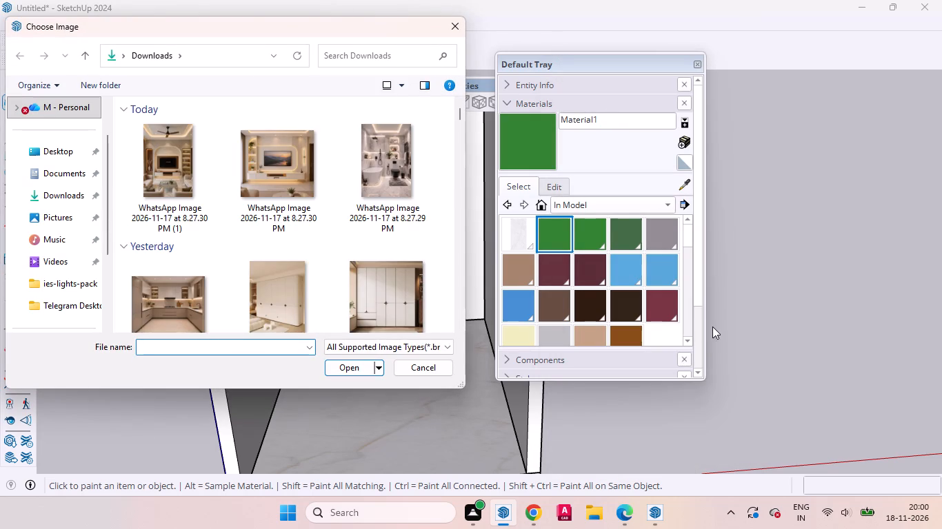
left_click(68, 194)
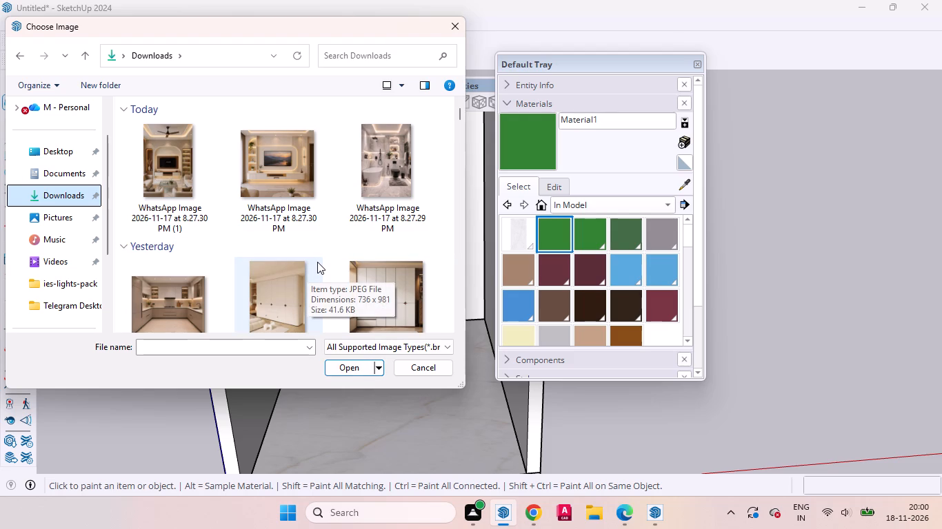
Look through the images in the Downloads folder for a suitable texture for the new material.
scroll(299, 255, "down", 3)
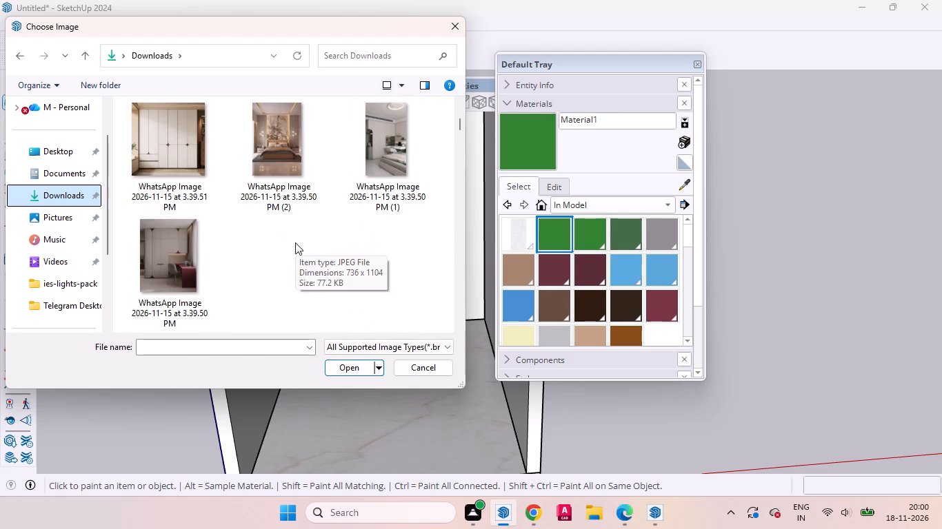
scroll(297, 241, "down", 3)
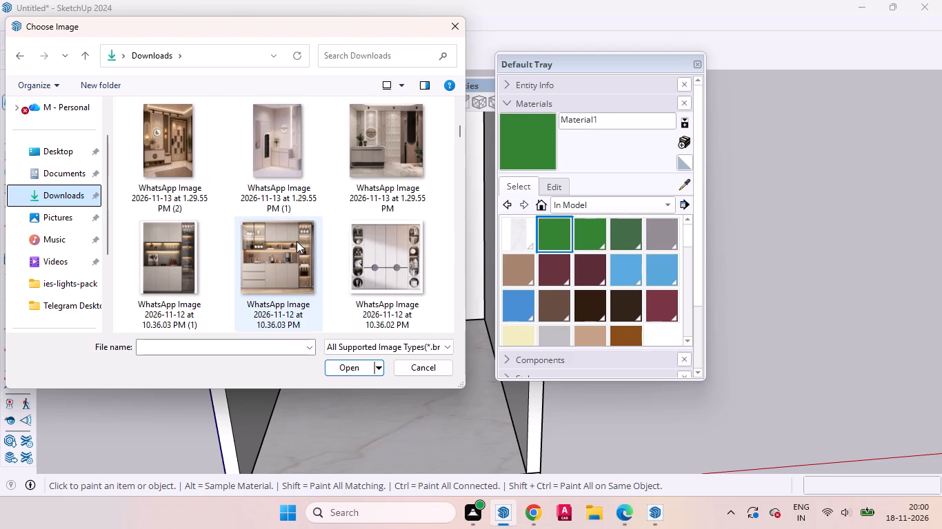
scroll(297, 241, "down", 2)
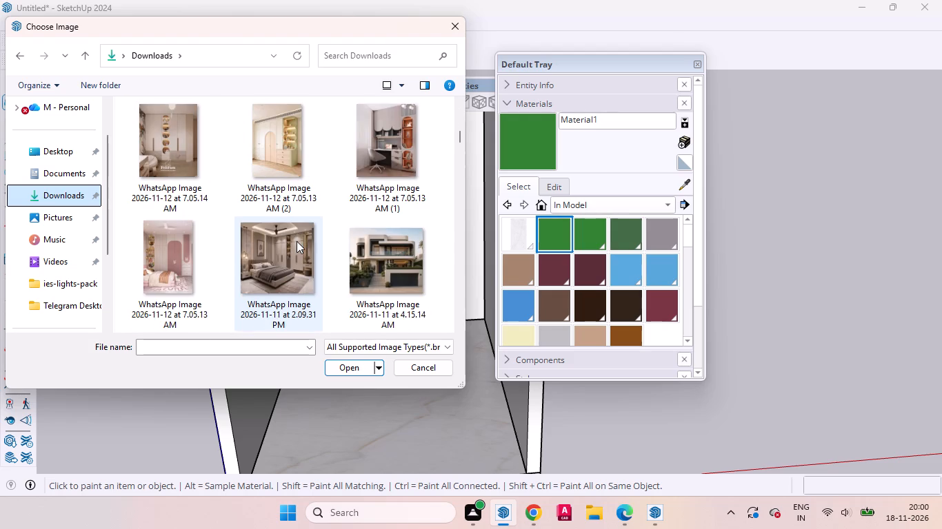
scroll(297, 241, "down", 3)
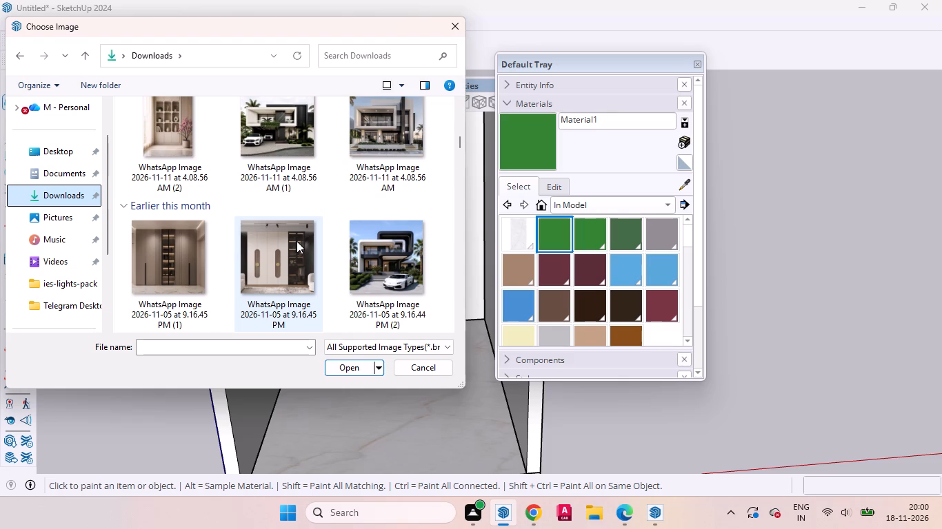
scroll(297, 241, "down", 3)
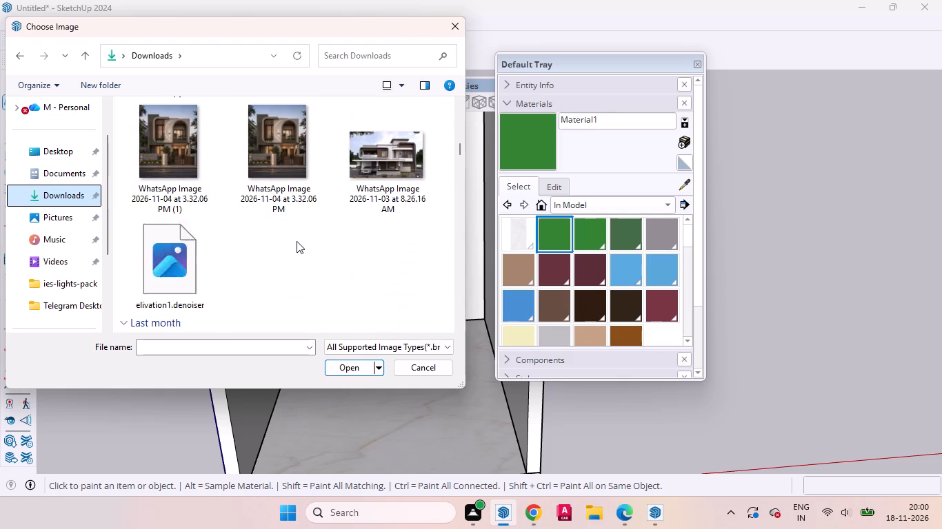
scroll(297, 241, "down", 2)
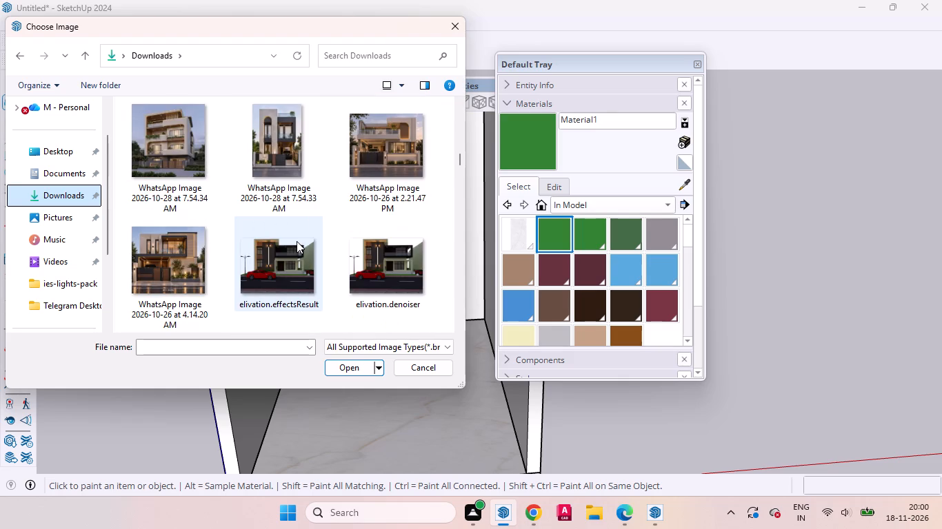
scroll(297, 241, "down", 5)
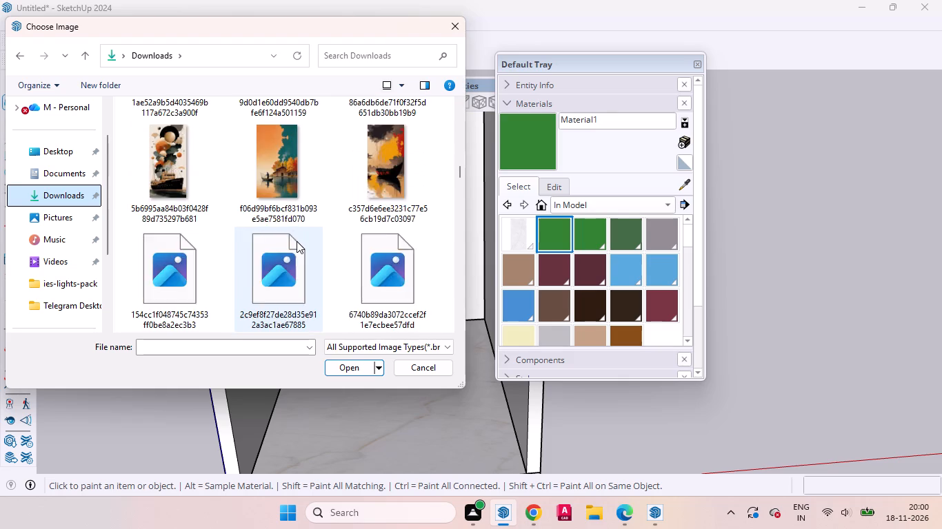
scroll(297, 241, "up", 2)
scroll(297, 241, "down", 4)
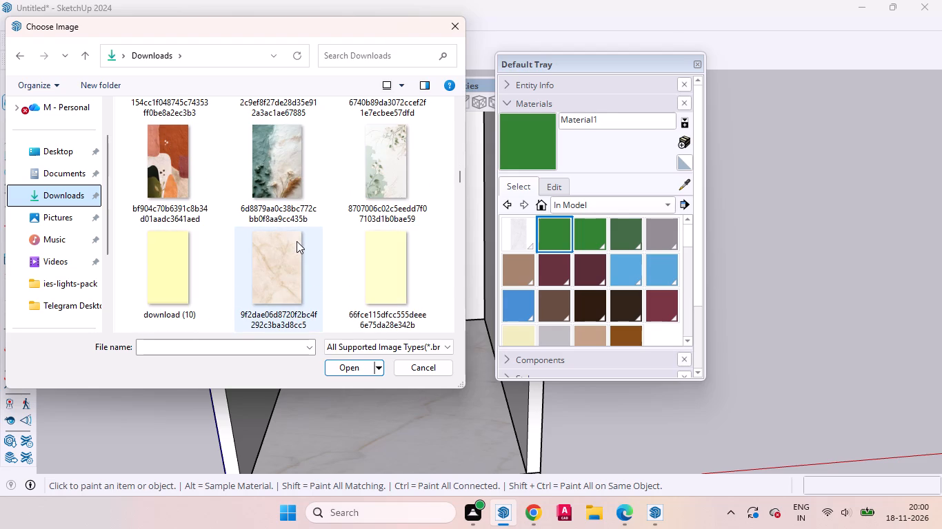
scroll(297, 241, "down", 1)
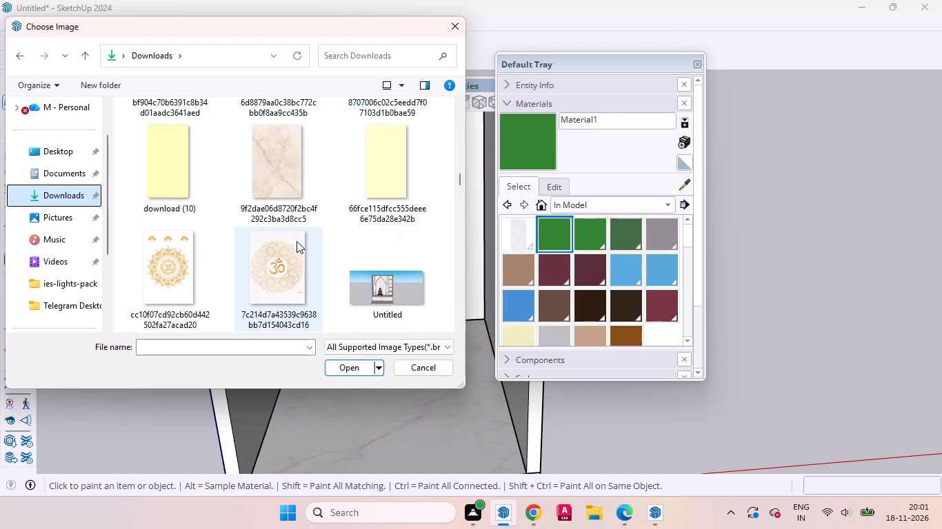
scroll(297, 241, "down", 5)
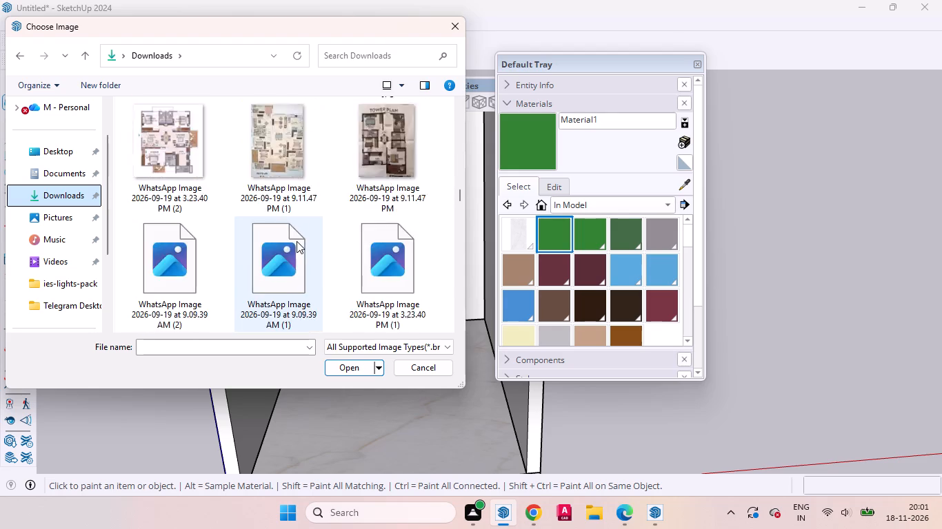
scroll(297, 241, "down", 6)
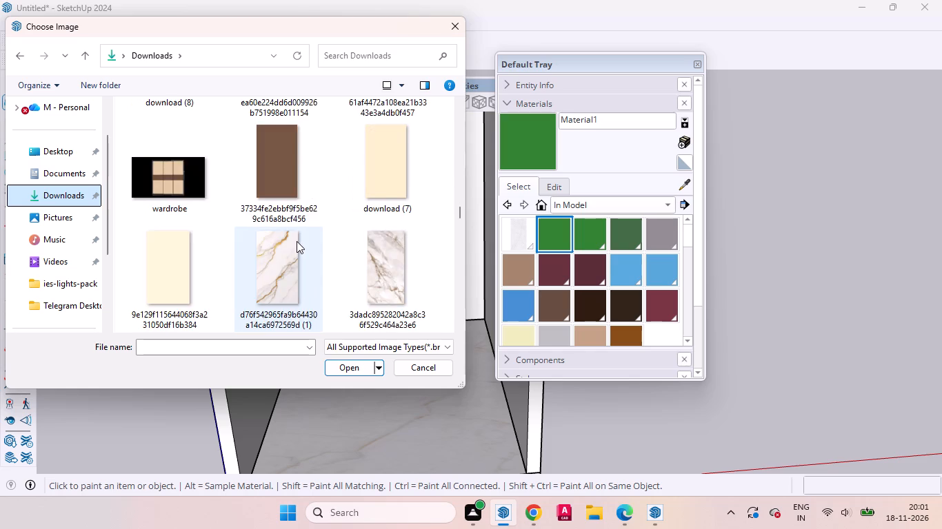
scroll(297, 241, "down", 1)
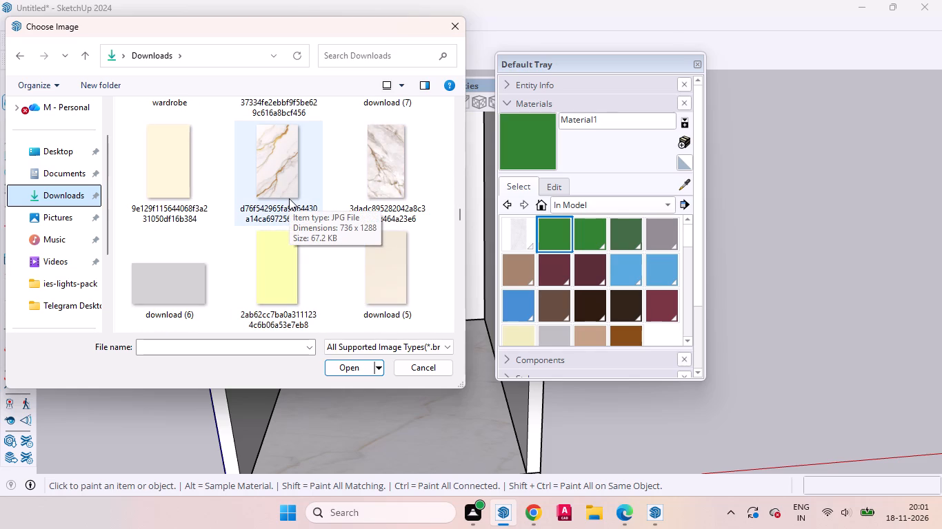
scroll(289, 198, "down", 8)
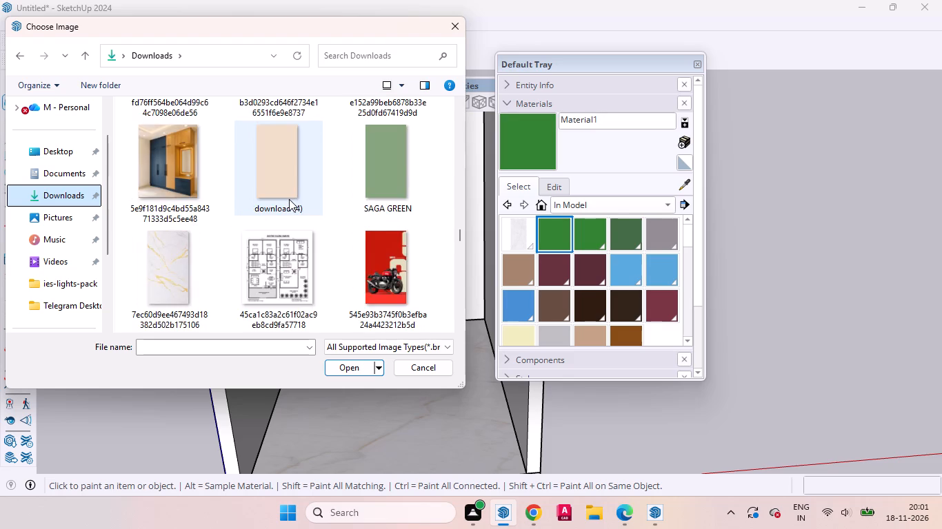
scroll(289, 199, "down", 1)
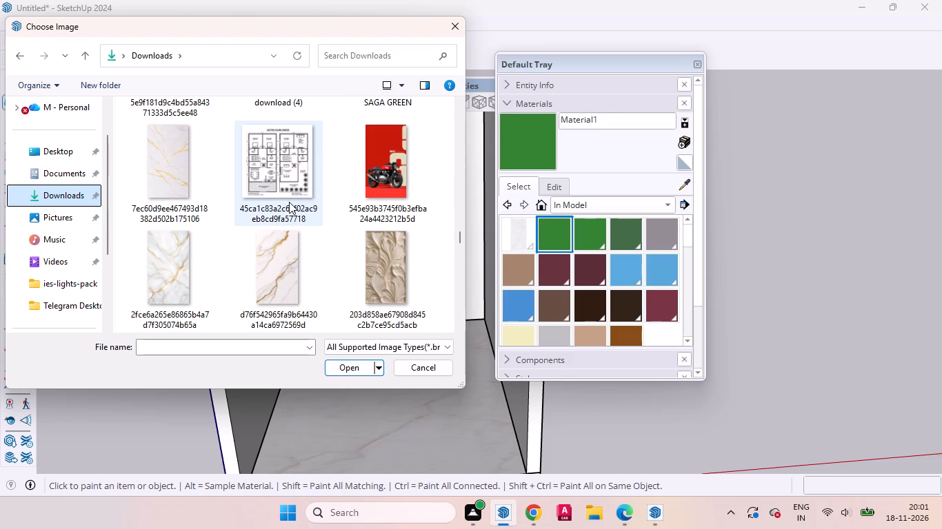
scroll(271, 210, "down", 3)
scroll(285, 212, "up", 1)
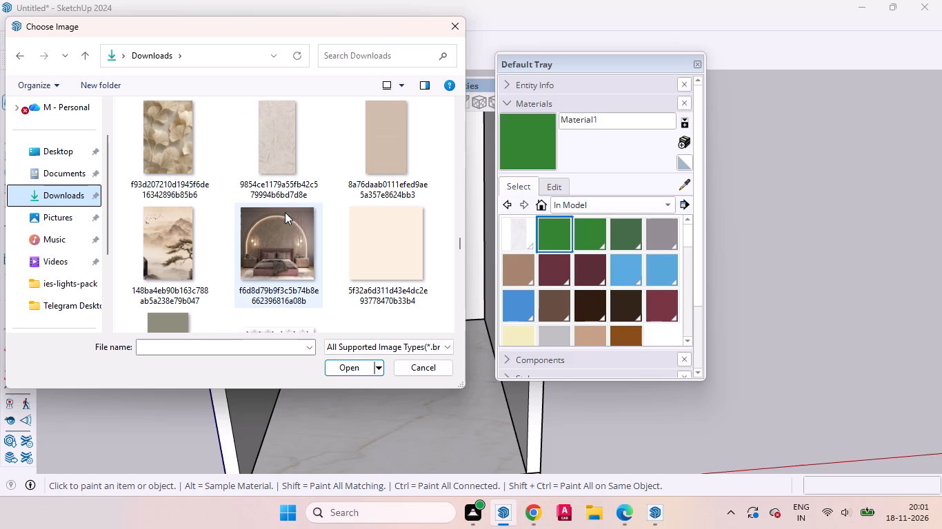
scroll(285, 212, "down", 3)
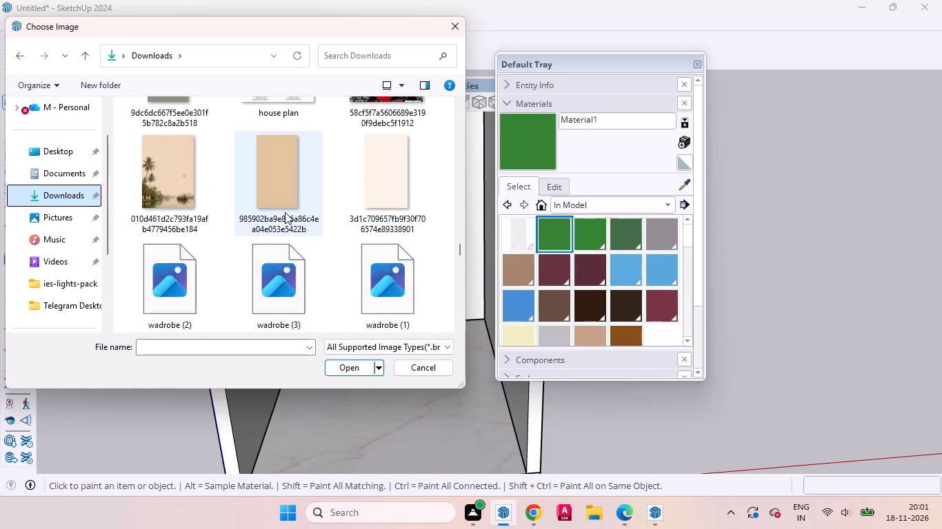
scroll(285, 212, "down", 3)
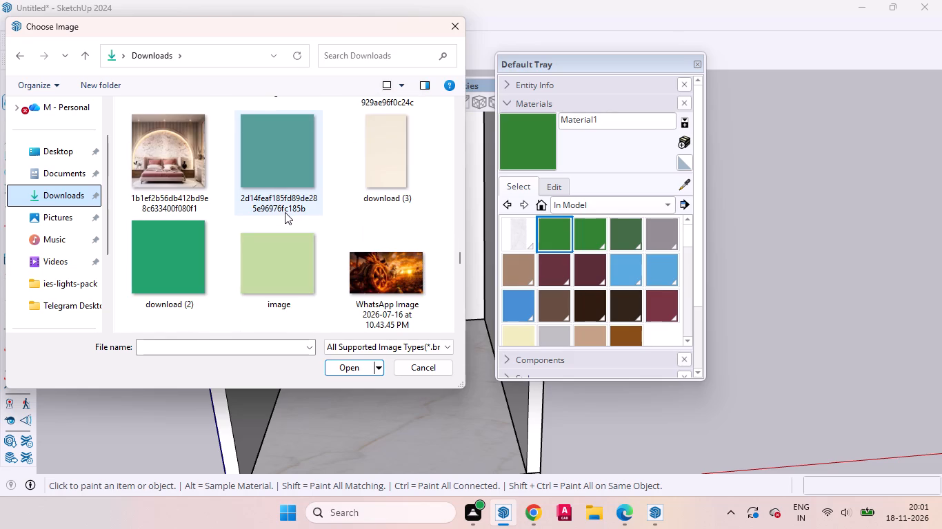
scroll(285, 212, "down", 3)
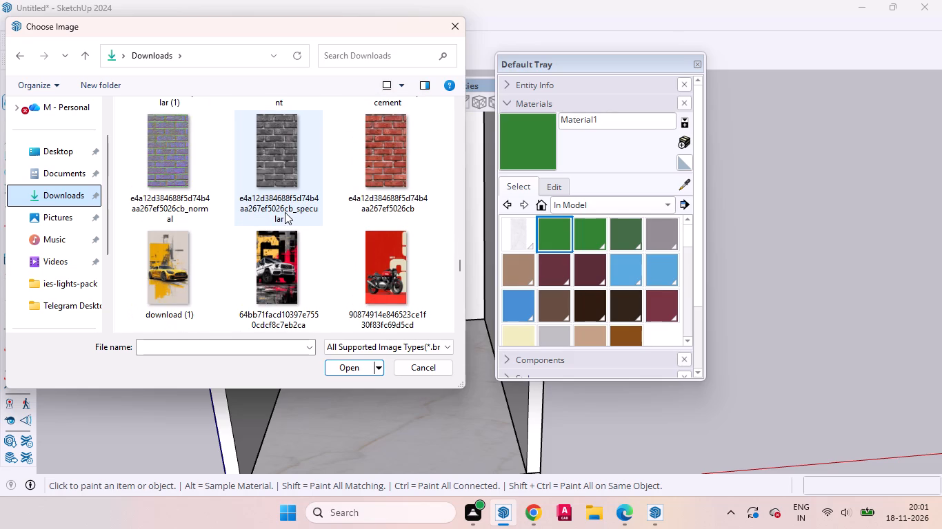
scroll(285, 212, "down", 2)
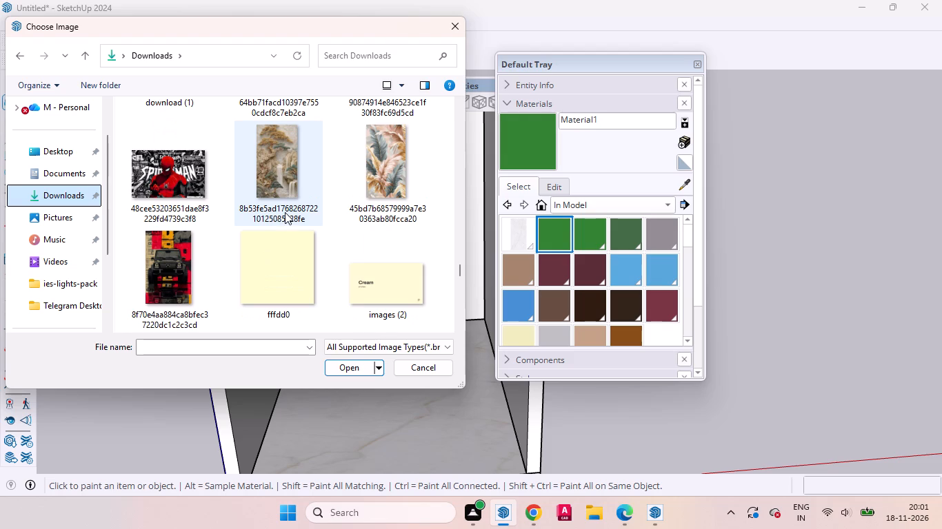
scroll(285, 212, "down", 1)
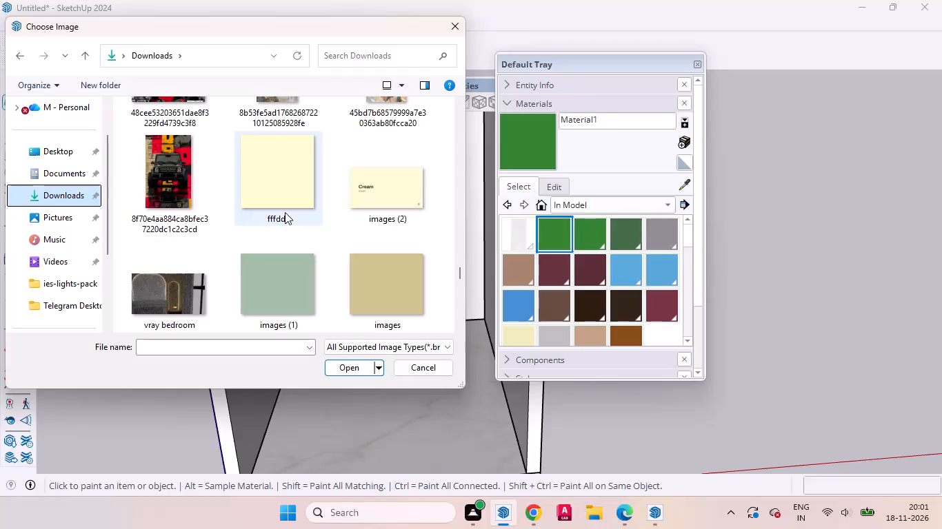
scroll(285, 212, "down", 4)
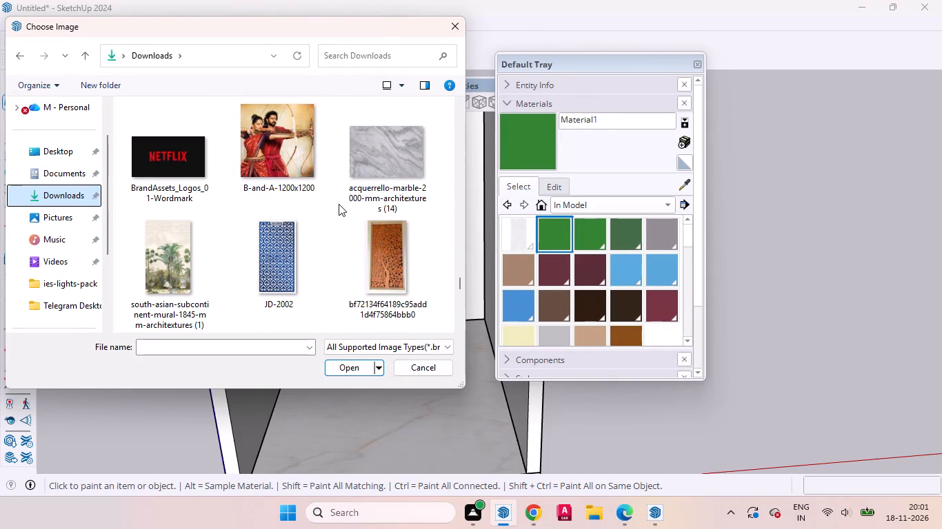
scroll(345, 202, "down", 3)
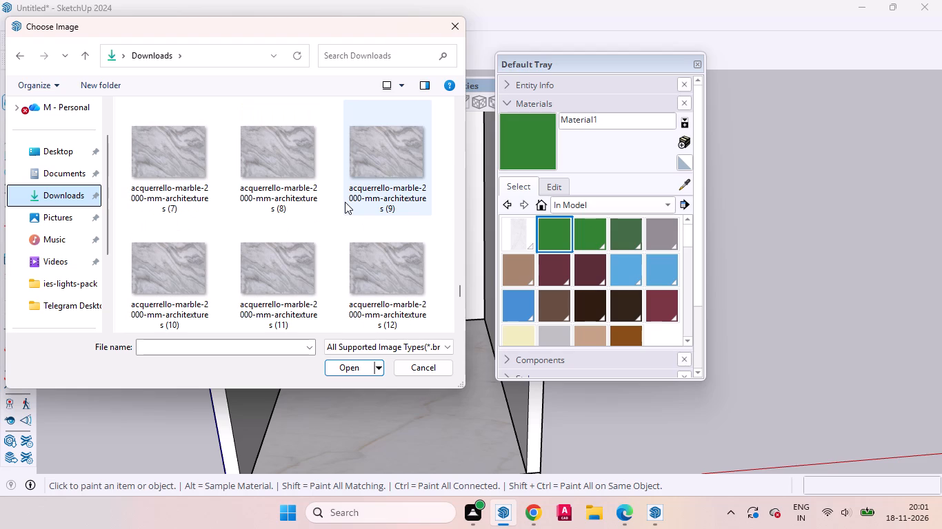
scroll(345, 202, "down", 4)
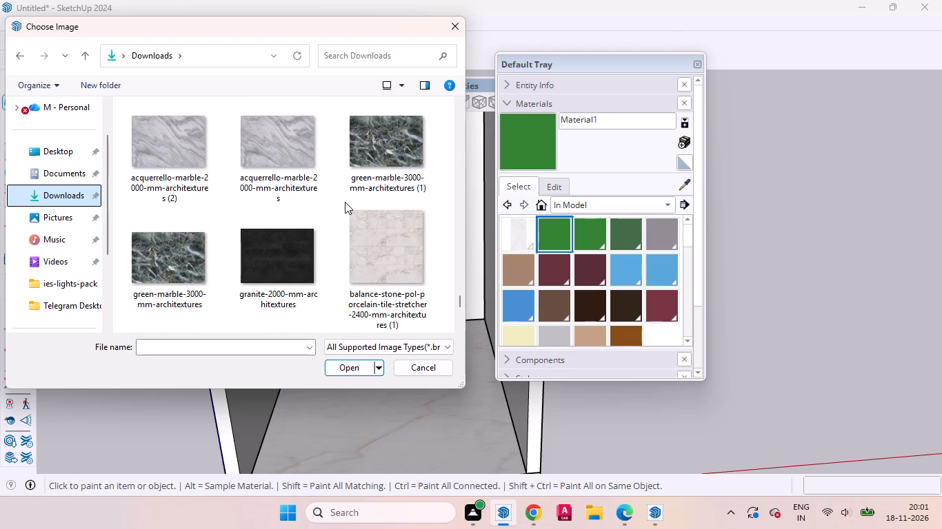
scroll(345, 202, "down", 2)
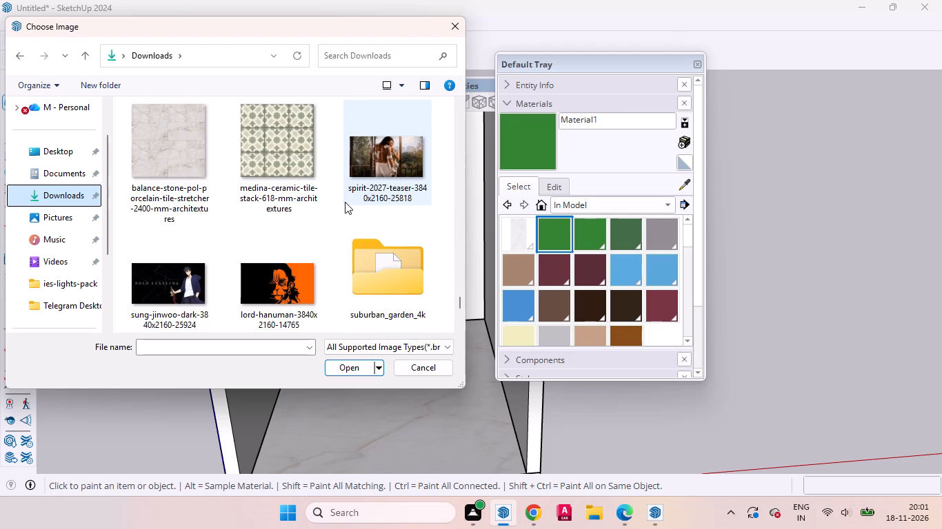
scroll(345, 202, "down", 3)
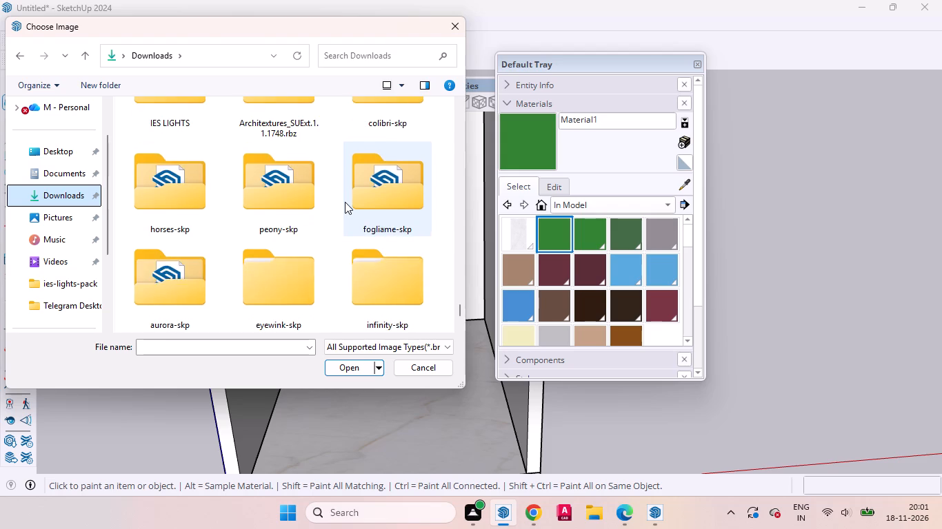
scroll(345, 202, "up", 11)
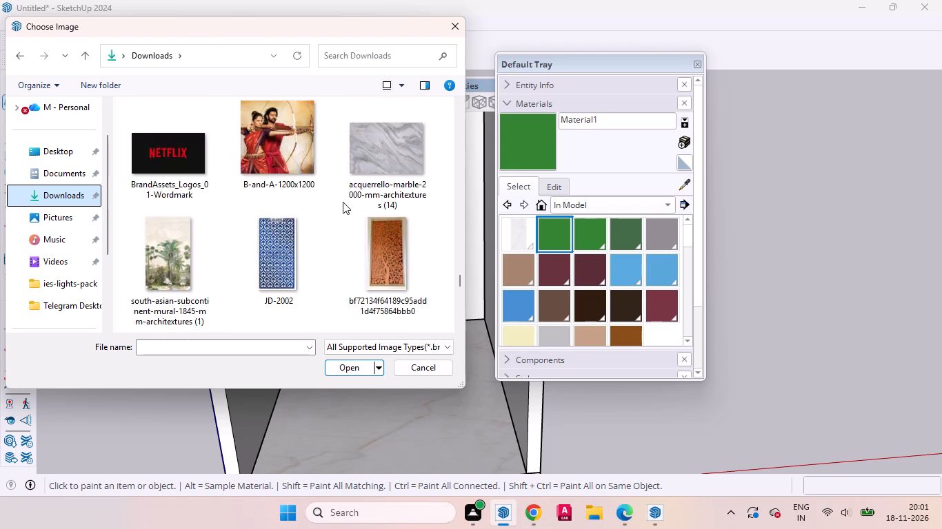
scroll(343, 202, "up", 2)
scroll(343, 202, "down", 4)
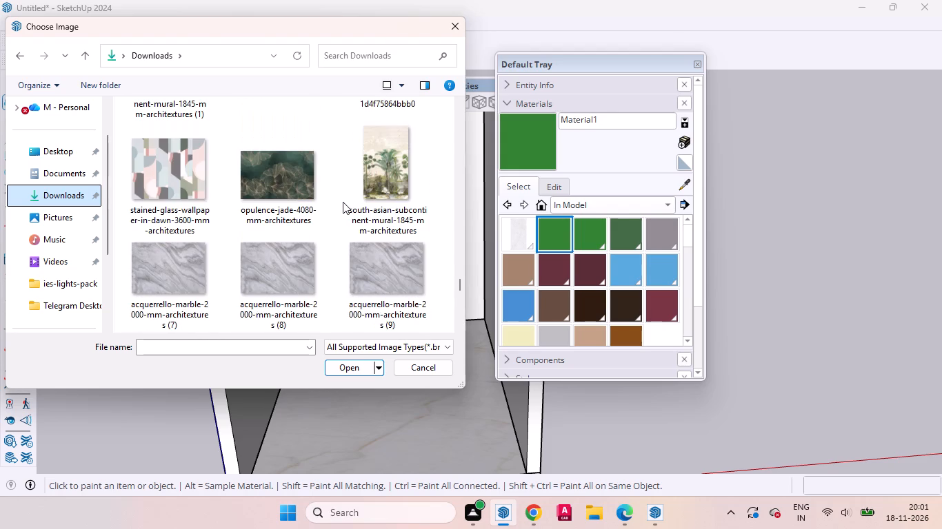
scroll(343, 202, "up", 1)
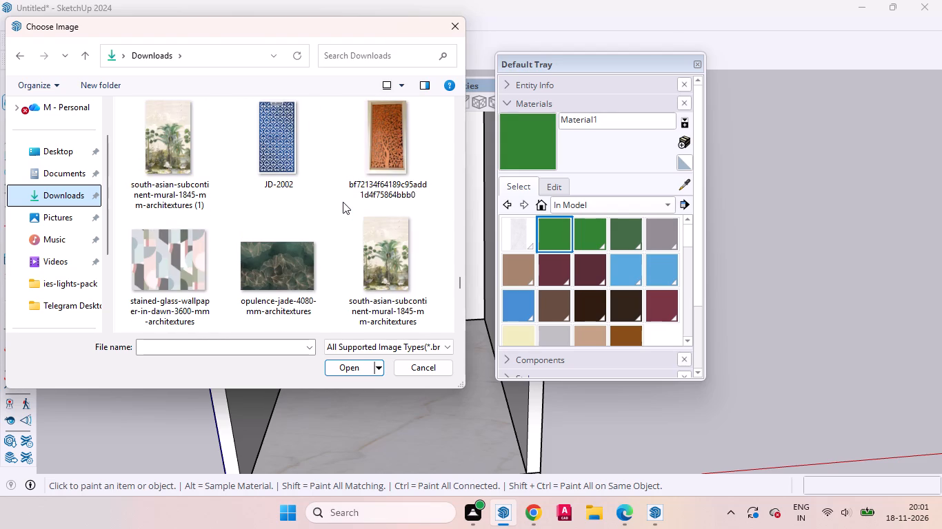
scroll(341, 209, "up", 1)
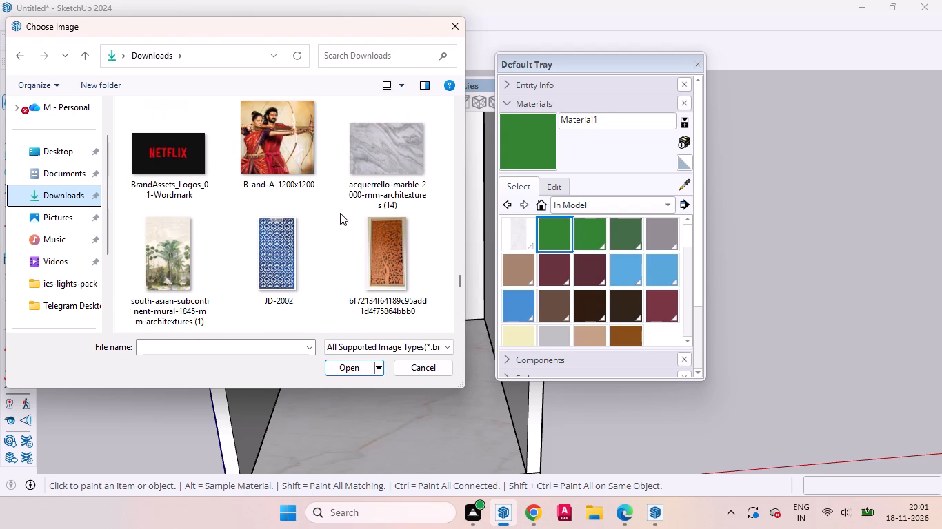
scroll(339, 214, "up", 3)
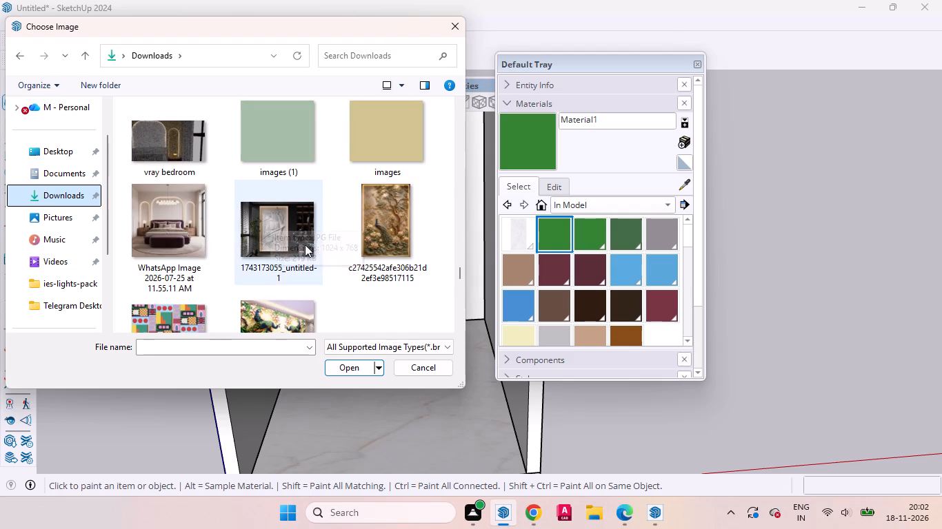
scroll(232, 225, "up", 4)
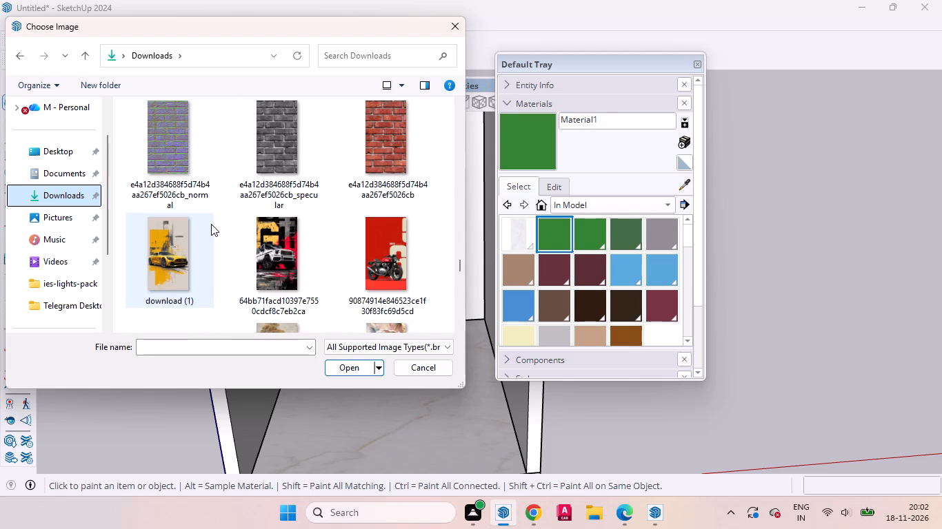
scroll(211, 224, "up", 3)
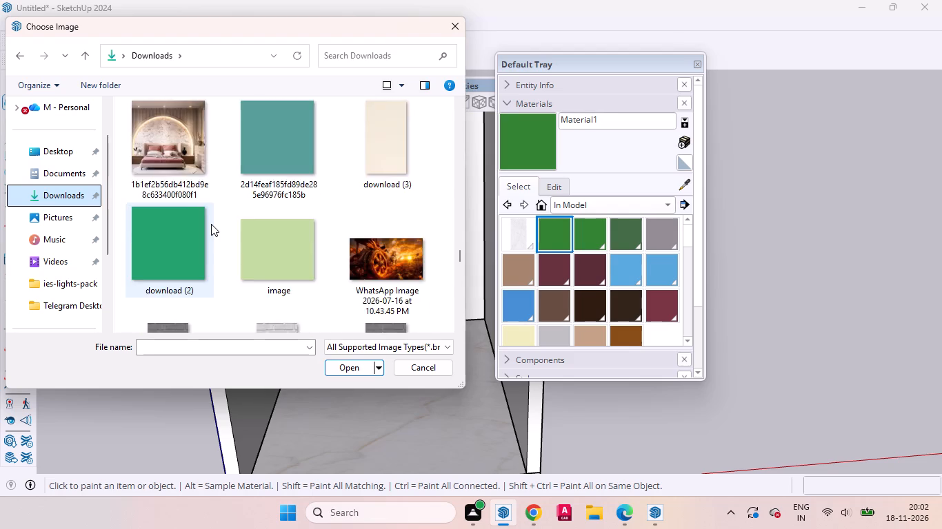
Texture the new Material2 with the gold-veined white marble image 7ec60d9ee467493d18382d502b175106 from Downloads and create it with the default size.
scroll(211, 224, "up", 7)
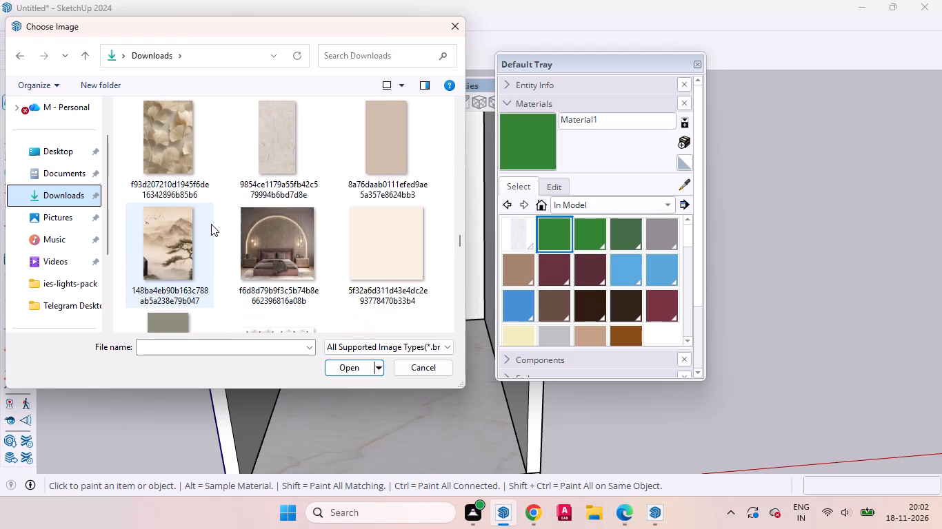
scroll(211, 224, "up", 1)
left_click(171, 143)
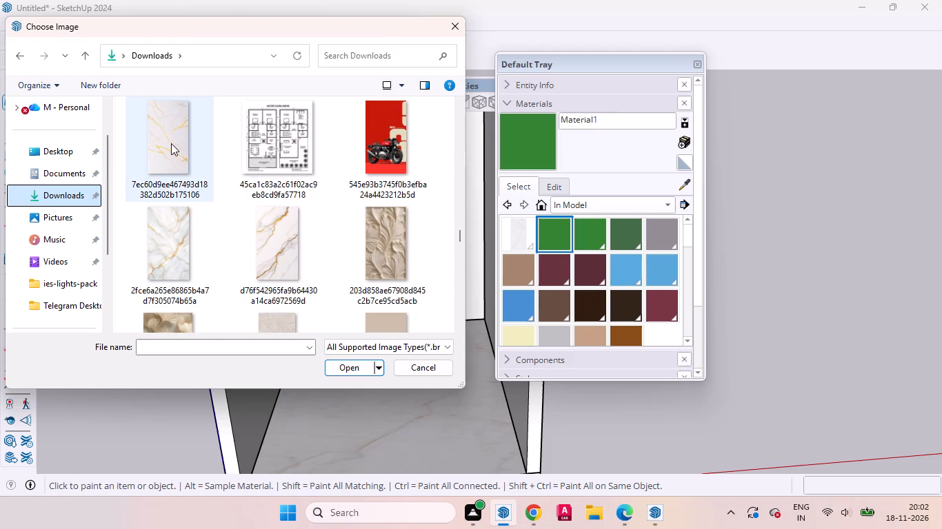
left_click(350, 369)
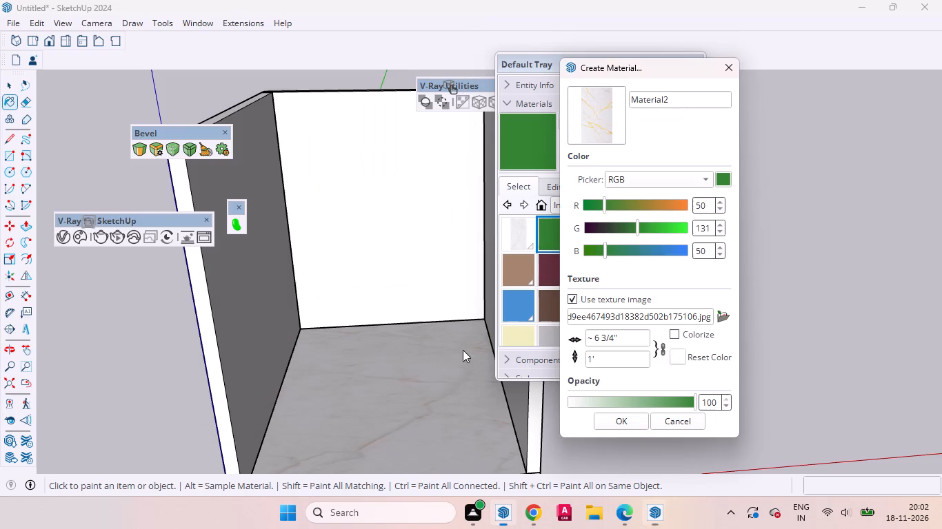
left_click(621, 429)
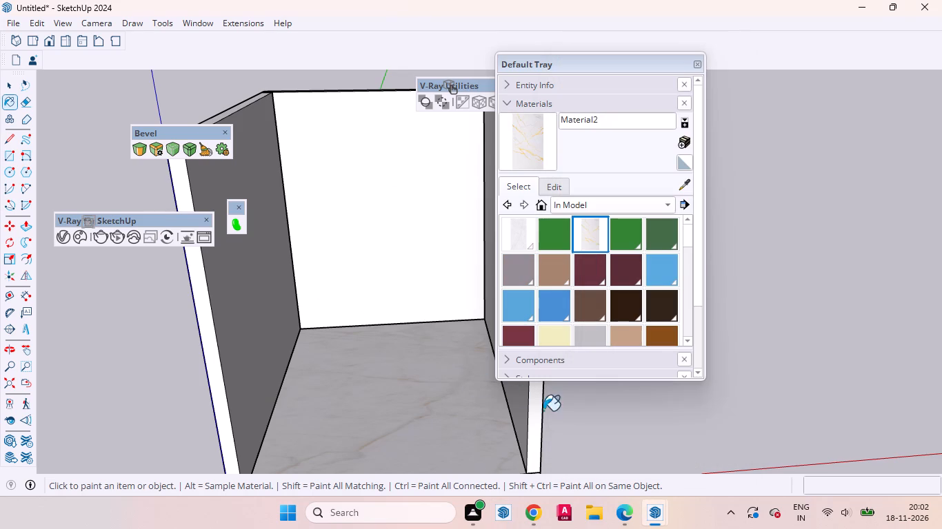
key("space")
Paint the room's floor face with Material2 and fit its texture with V-Ray's cubic projection scaled to the bounding box.
scroll(788, 321, "down", 3)
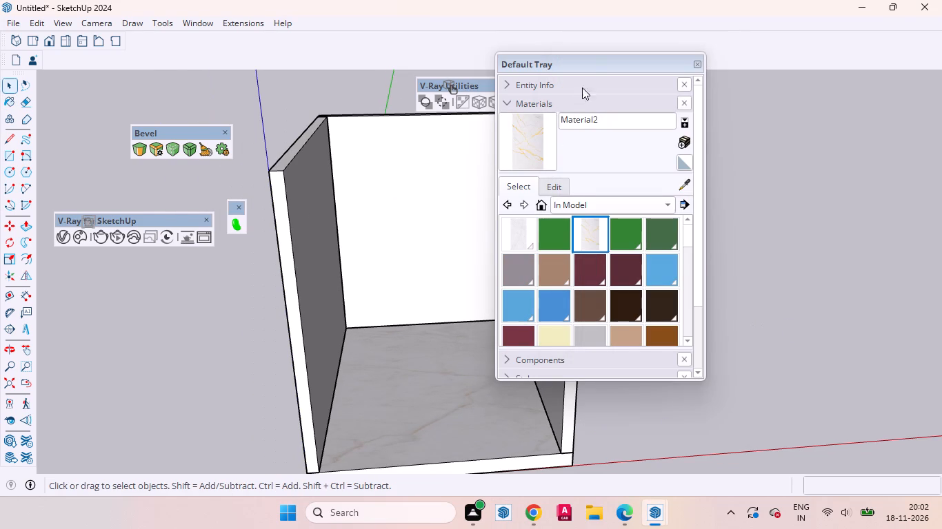
left_click_drag(594, 65, 833, 108)
scroll(466, 313, "down", 4)
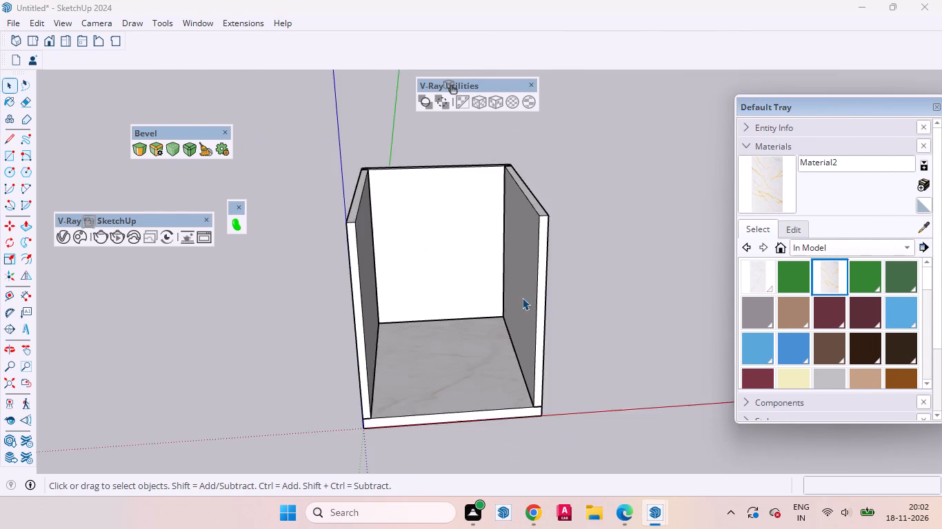
scroll(522, 298, "down", 3)
scroll(445, 311, "up", 5)
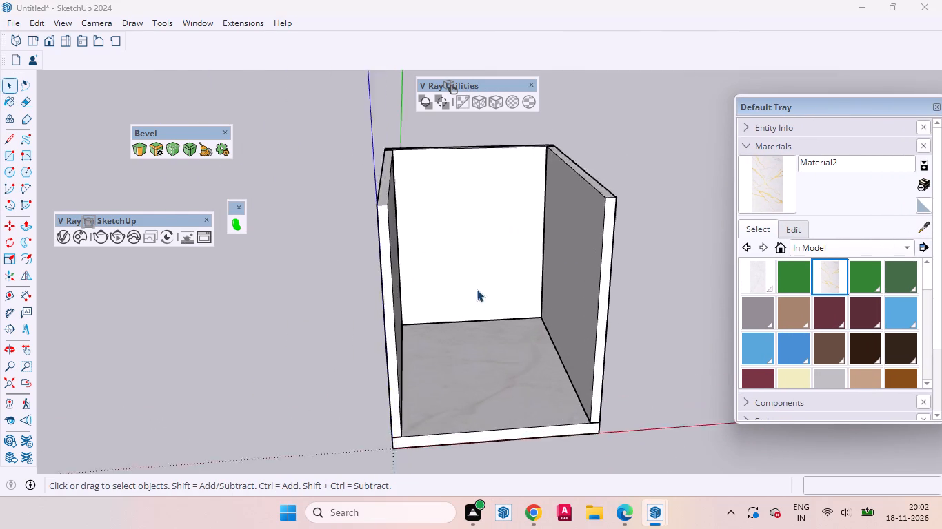
scroll(477, 289, "up", 1)
scroll(483, 290, "down", 4)
middle_click_drag(505, 362, 488, 484)
scroll(474, 374, "up", 3)
left_click(477, 372)
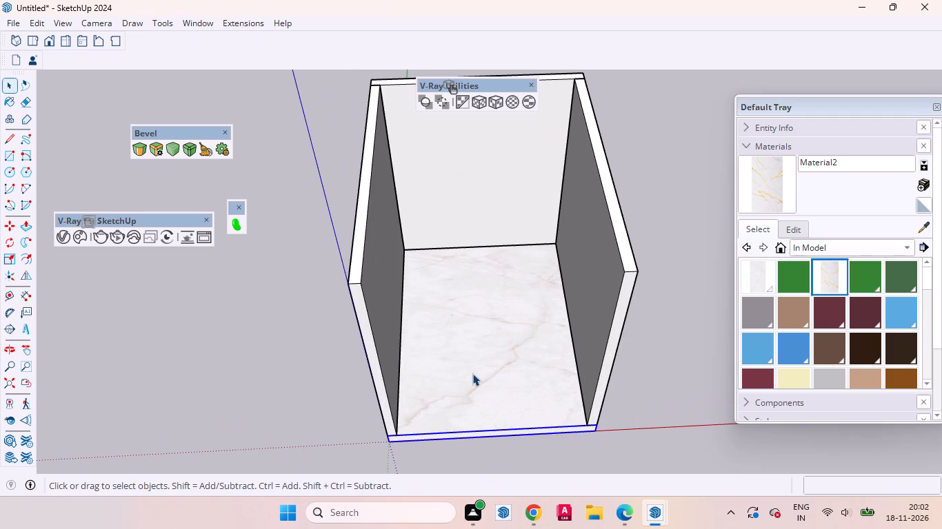
double_click(472, 373)
left_click(512, 354)
left_click(528, 361)
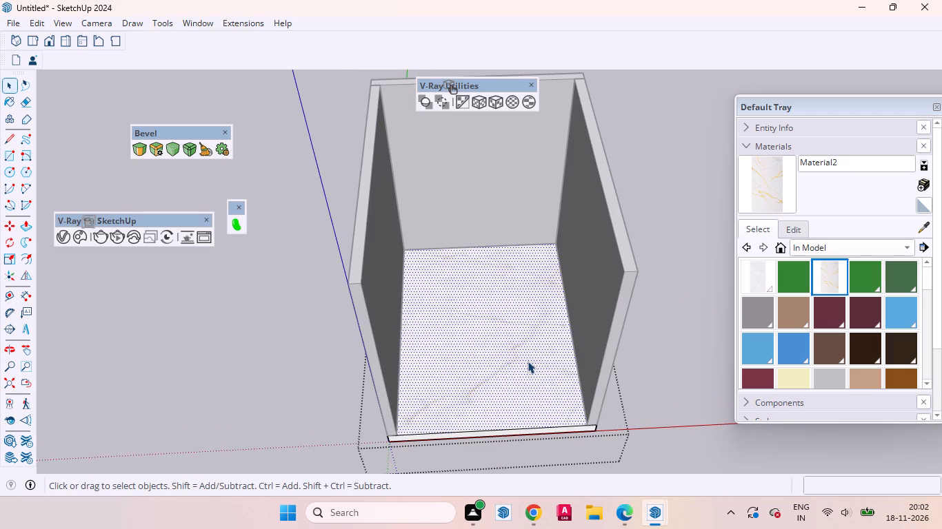
left_click(770, 197)
left_click(494, 388)
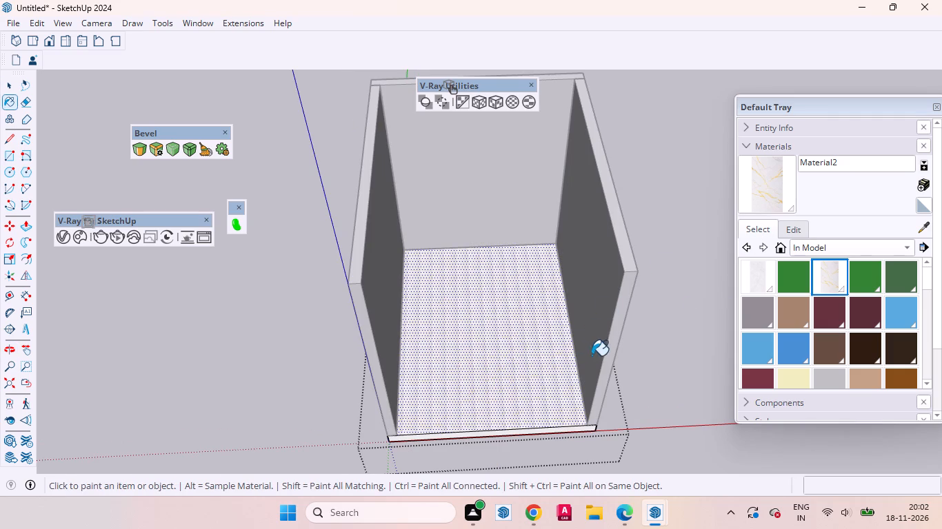
left_click(492, 105)
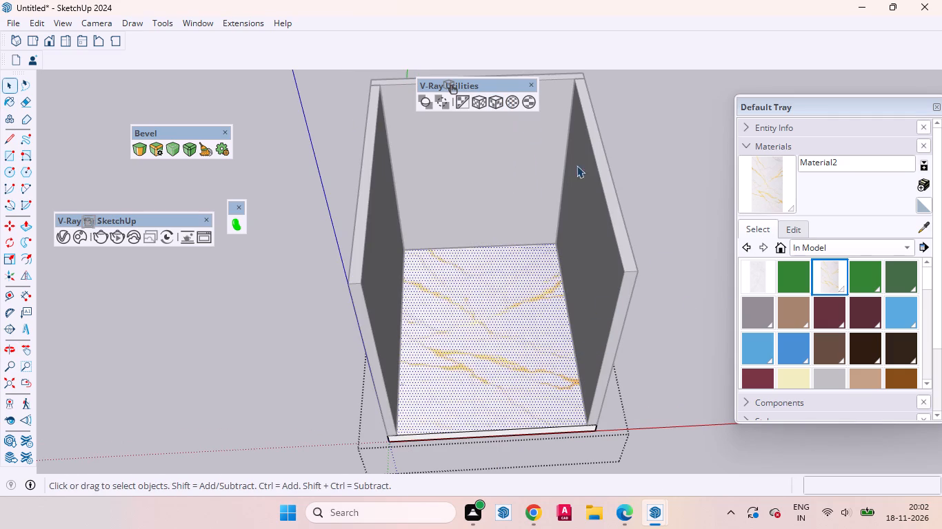
left_click(647, 225)
Paint the back wall's inner face with Material2 and fit its texture with V-Ray's bounding-box cubic projection.
middle_click_drag(505, 229, 504, 159)
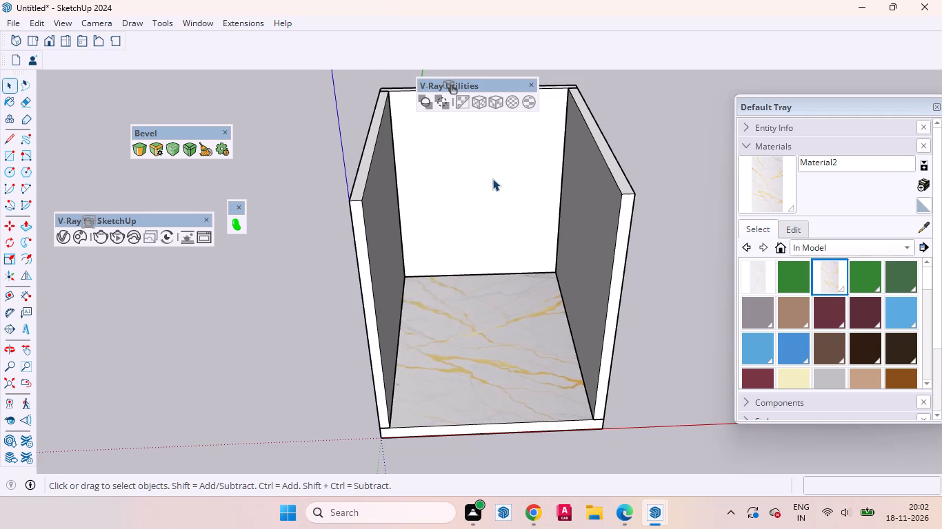
double_click(492, 178)
left_click(457, 193)
left_click(462, 211)
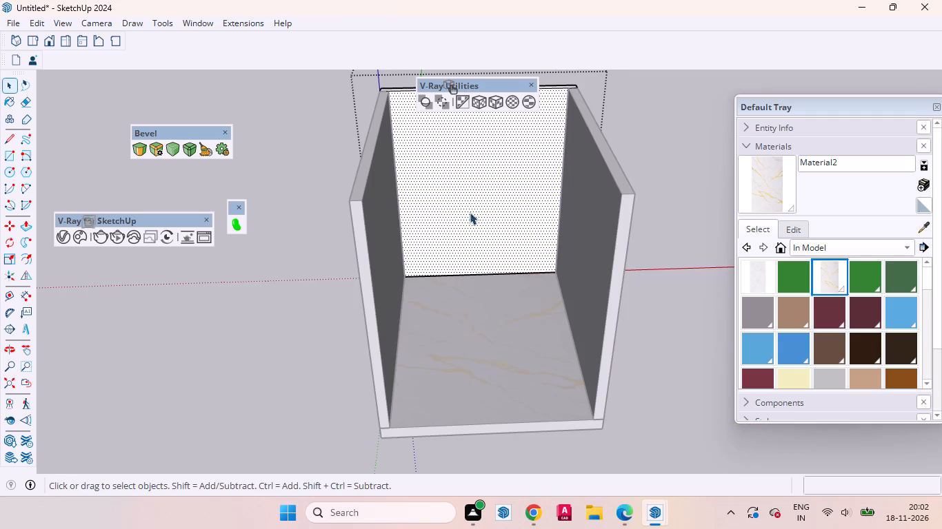
left_click(774, 196)
left_click(487, 216)
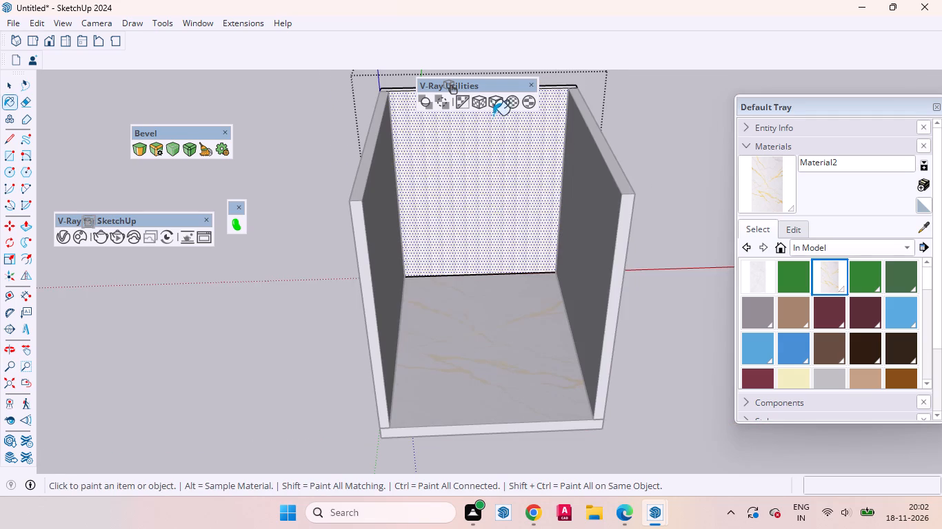
left_click(493, 105)
left_click(652, 166)
Paint the left side wall's inner face with Material2 and fit its texture with V-Ray's bounding-box cubic projection.
middle_click_drag(519, 217, 445, 209)
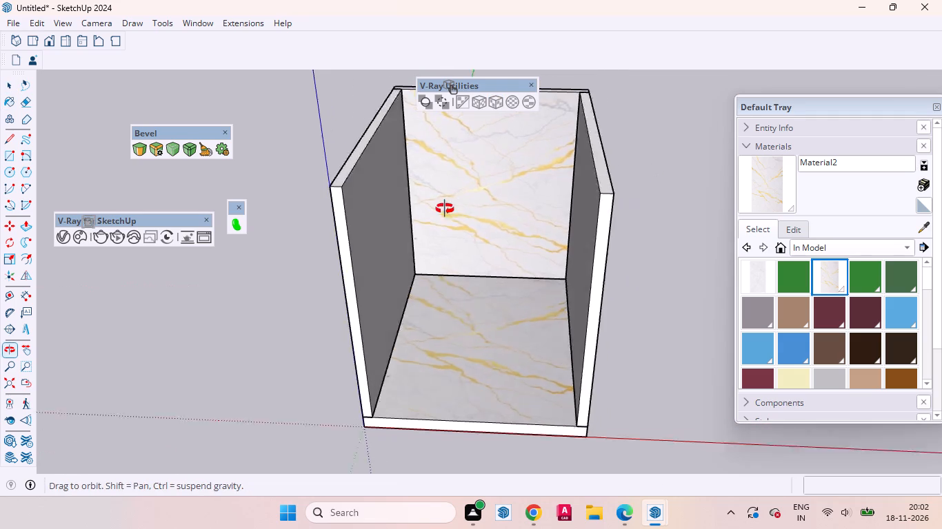
middle_click_drag(445, 209, 421, 216)
triple_click(370, 222)
left_click(380, 226)
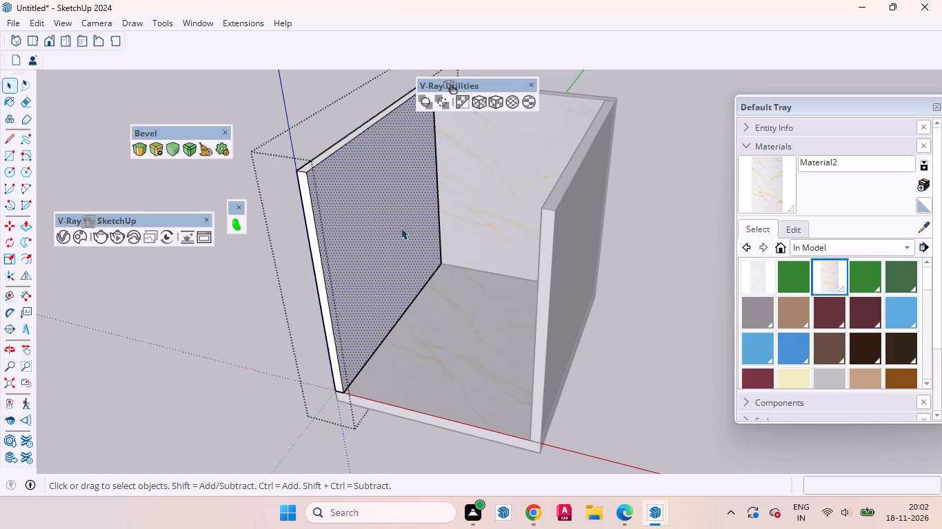
left_click(768, 200)
left_click(399, 234)
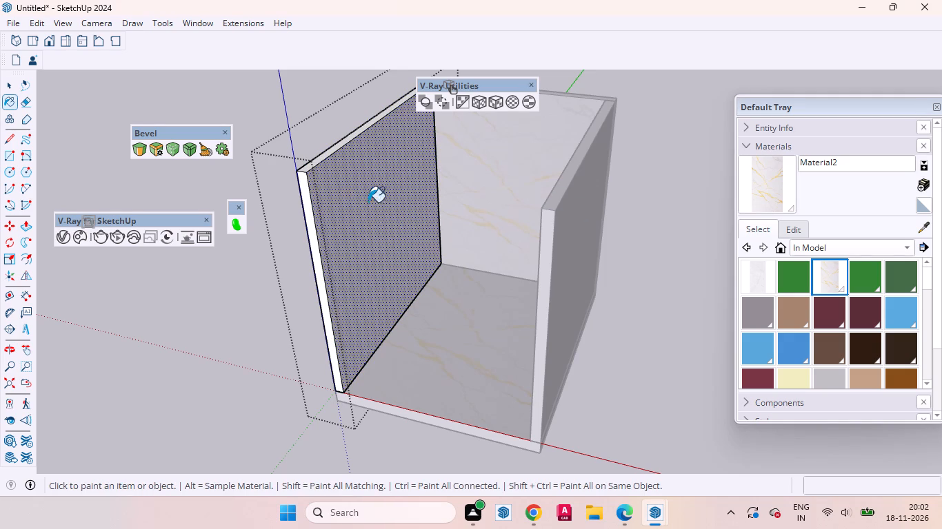
left_click(493, 106)
Paint the right side wall's inner face with Material2, fit its texture with V-Ray's bounding-box cubic projection, and leave the group.
middle_click_drag(466, 211, 709, 209)
left_click(640, 210)
double_click(623, 211)
left_click(591, 216)
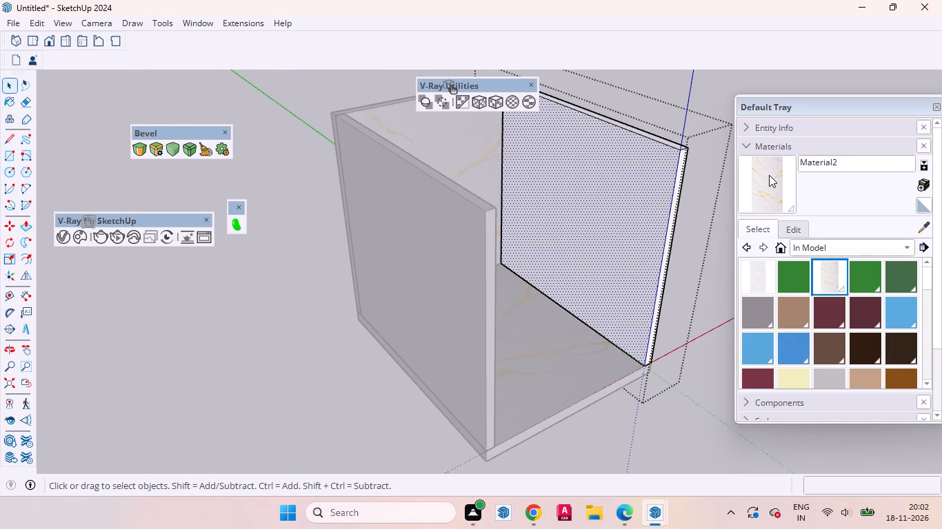
left_click(770, 175)
left_click(626, 194)
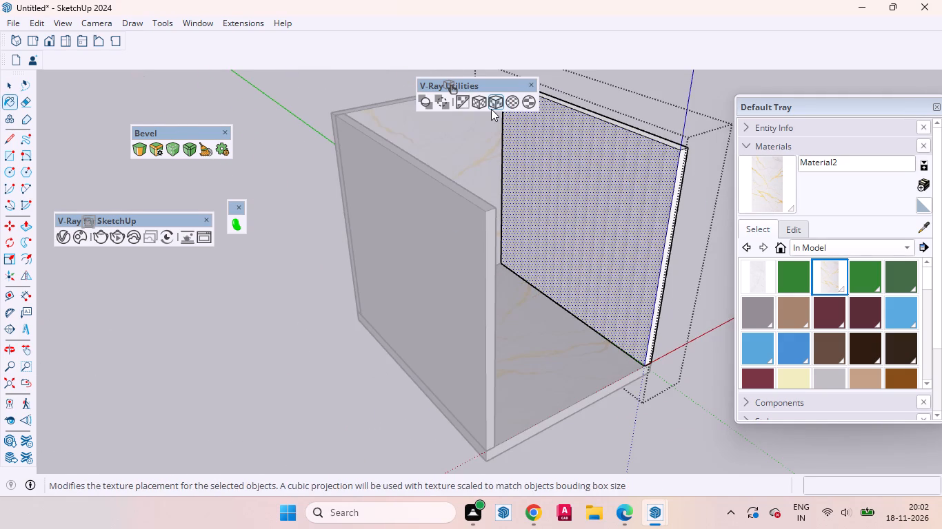
left_click(489, 104)
left_click(707, 154)
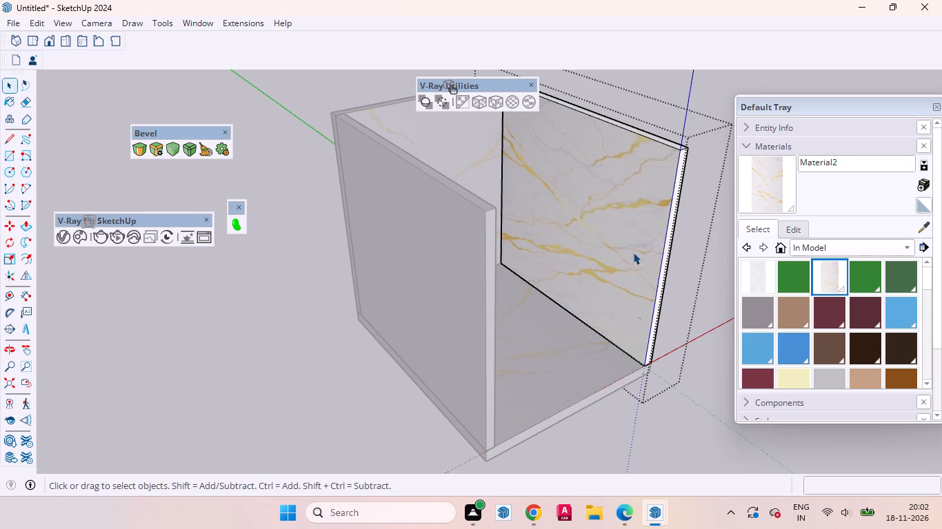
middle_click_drag(593, 259, 521, 256)
left_click(707, 127)
Examine the marble texture on the room's floor and walls from several angles.
middle_click_drag(554, 248, 528, 197)
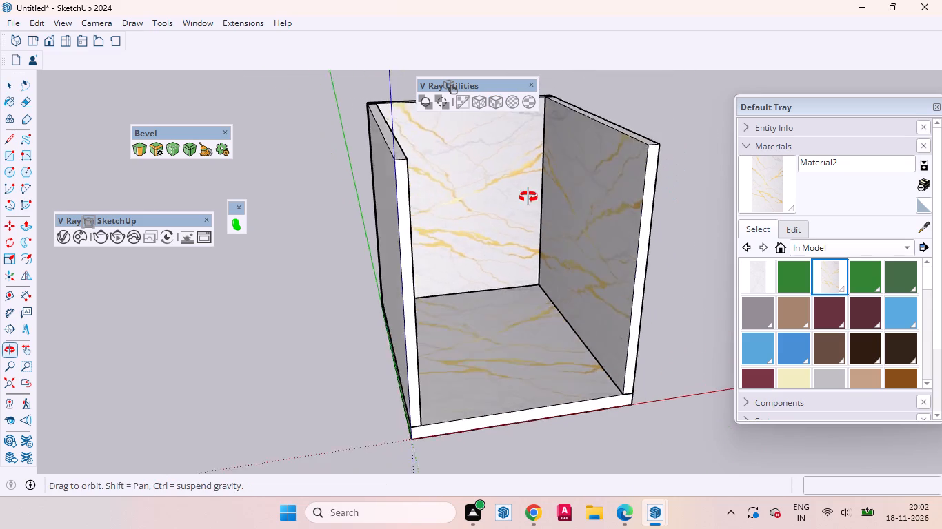
middle_click_drag(528, 197, 529, 169)
scroll(530, 182, "up", 4)
middle_click_drag(546, 221, 496, 302)
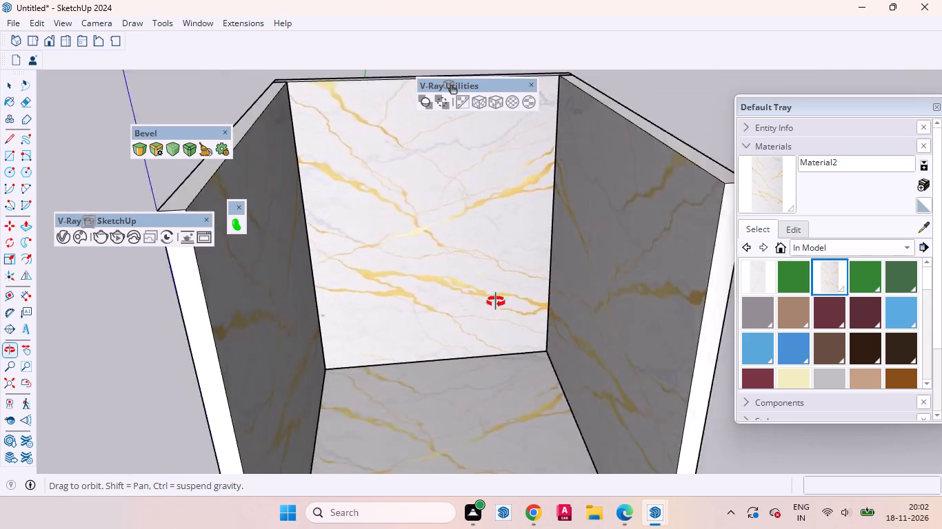
middle_click_drag(496, 302, 551, 349)
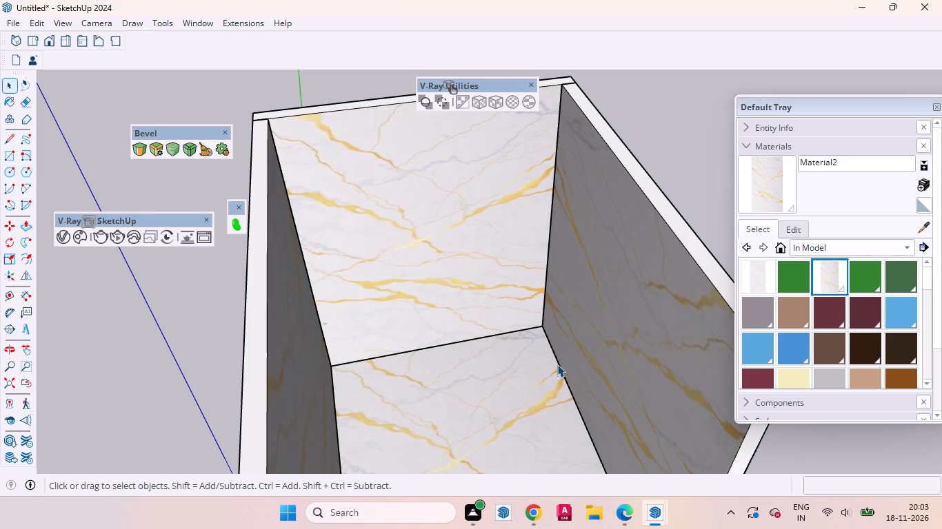
scroll(543, 334, "down", 4)
scroll(543, 329, "up", 1)
scroll(547, 328, "down", 2)
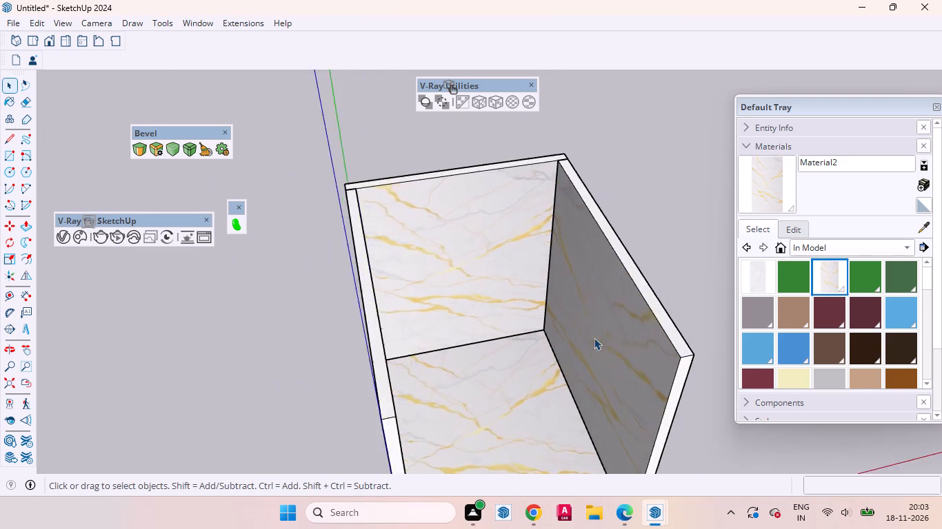
middle_click_drag(549, 342, 499, 355)
scroll(579, 293, "down", 2)
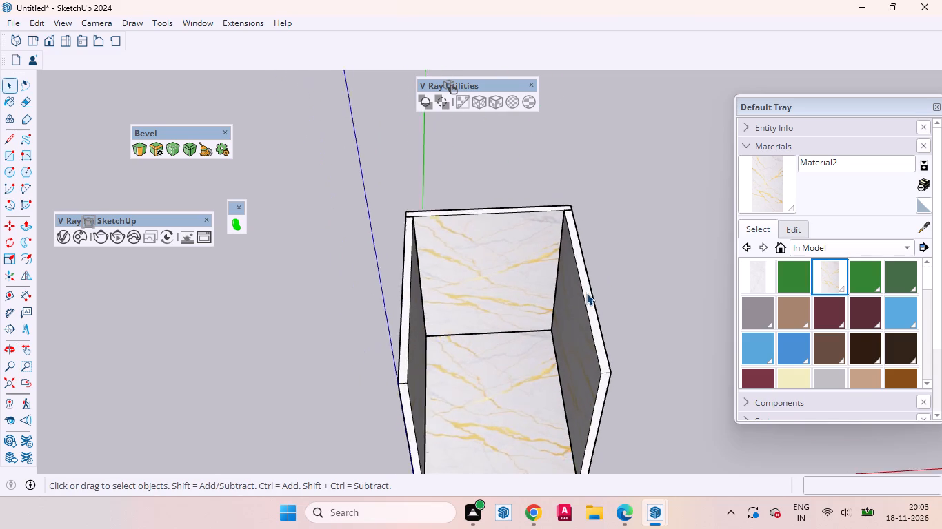
scroll(586, 293, "down", 1)
scroll(588, 295, "up", 1)
scroll(590, 298, "down", 2)
scroll(499, 324, "up", 3)
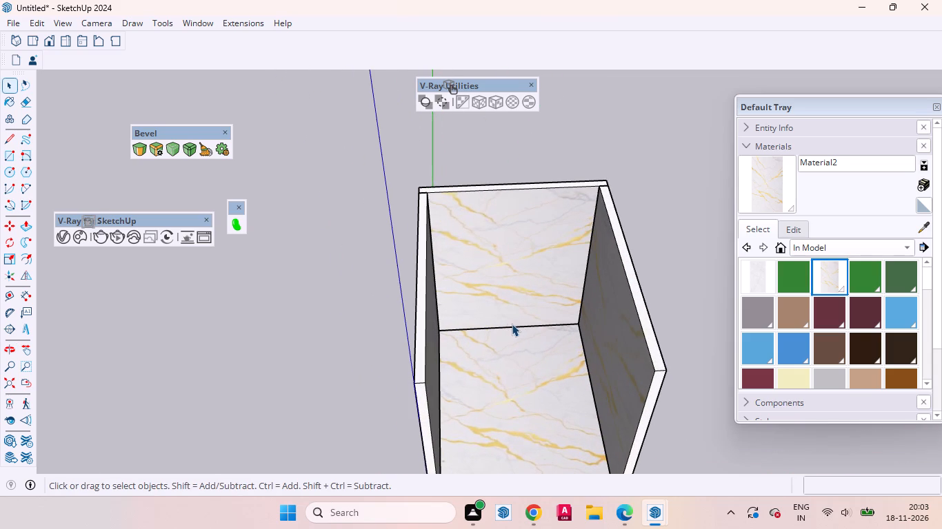
Place a vertical guide at the middle of the back wall, 3' 7 1/2" from its right inner corner.
key("t")
scroll(567, 293, "up", 2)
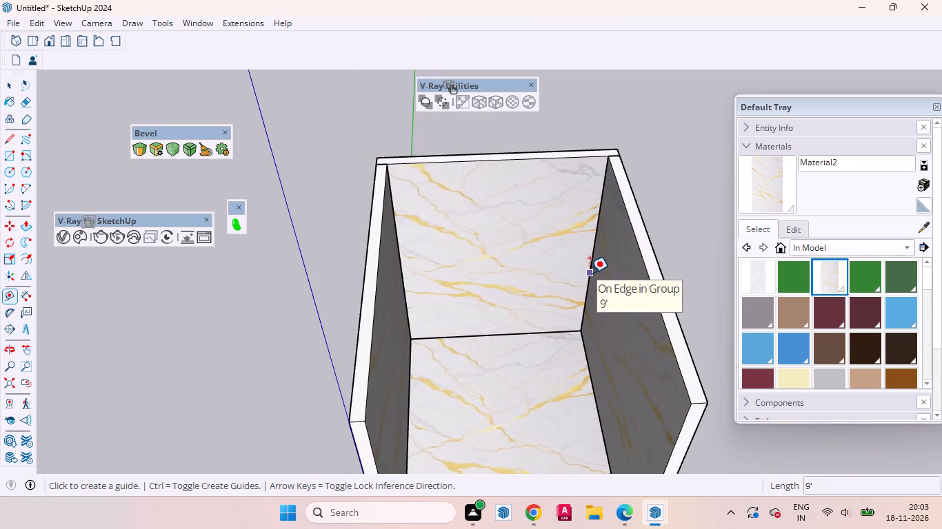
left_click(590, 273)
left_click(498, 158)
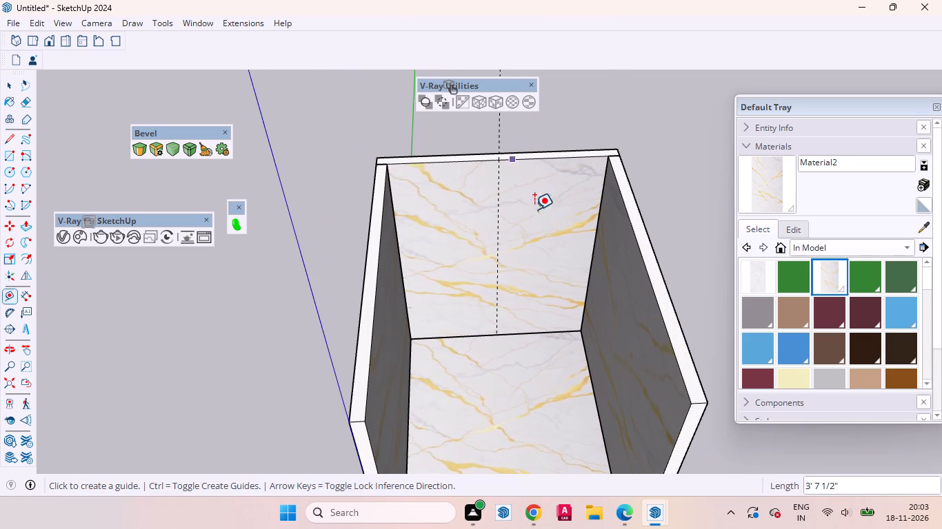
key("space")
Inside the back wall group, draw a full-height rectangle 3' 7 1/2" wide from the guide's base to the right upper corner.
middle_click_drag(544, 278, 550, 218)
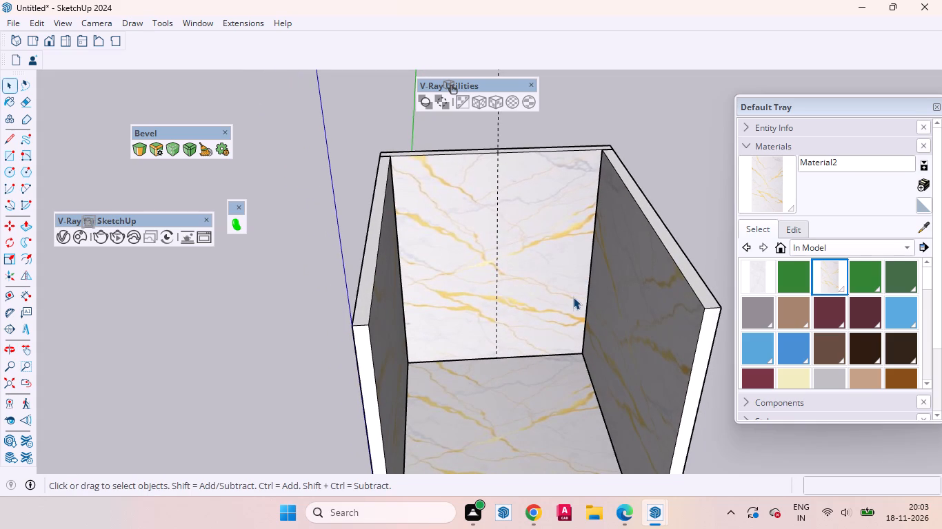
scroll(565, 295, "up", 4)
scroll(570, 308, "down", 4)
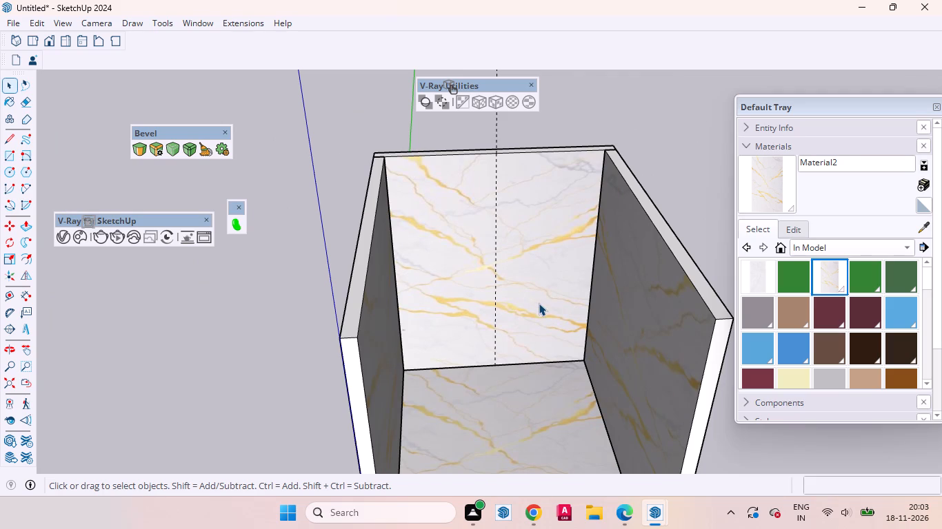
left_click(539, 303)
double_click(533, 311)
left_click(545, 304)
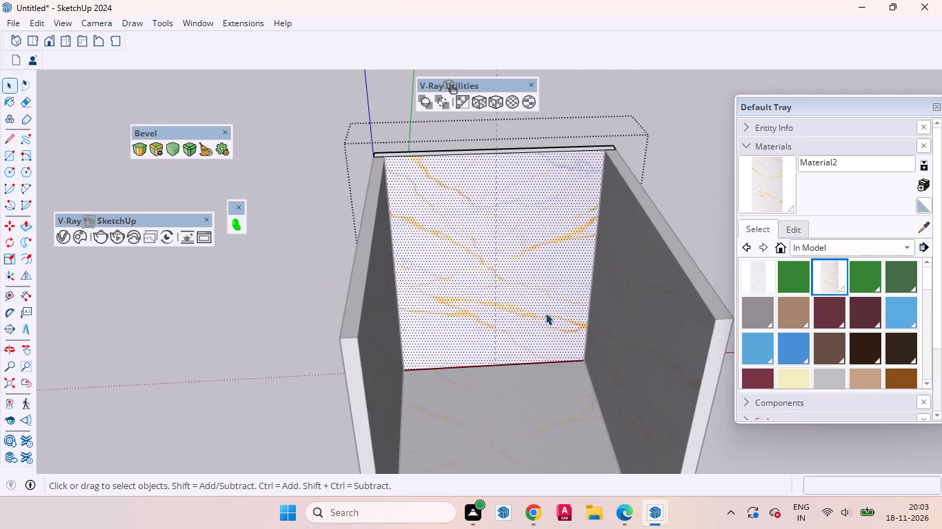
key("r")
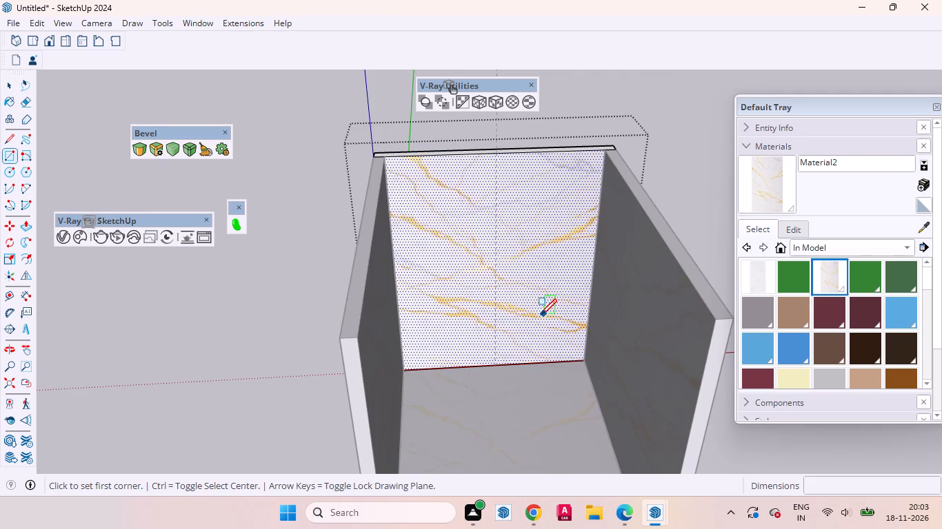
left_click(495, 364)
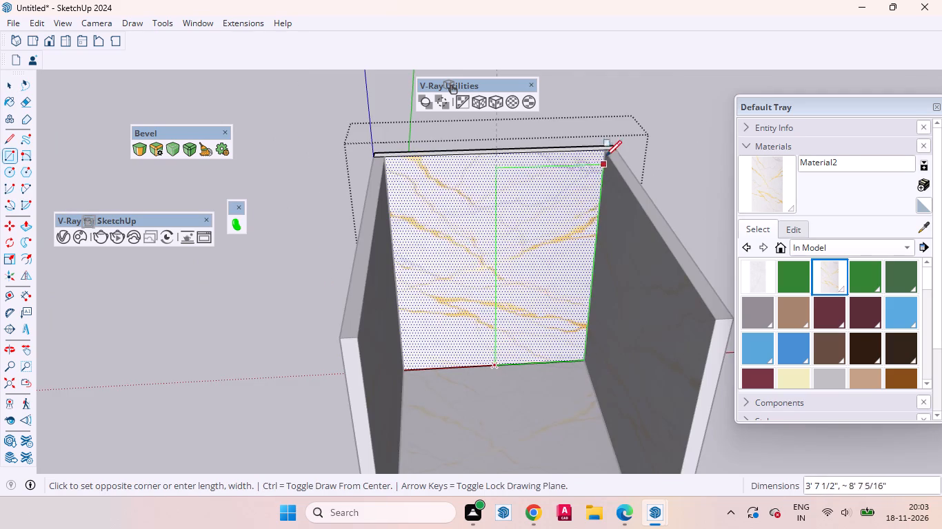
left_click(605, 149)
key("space")
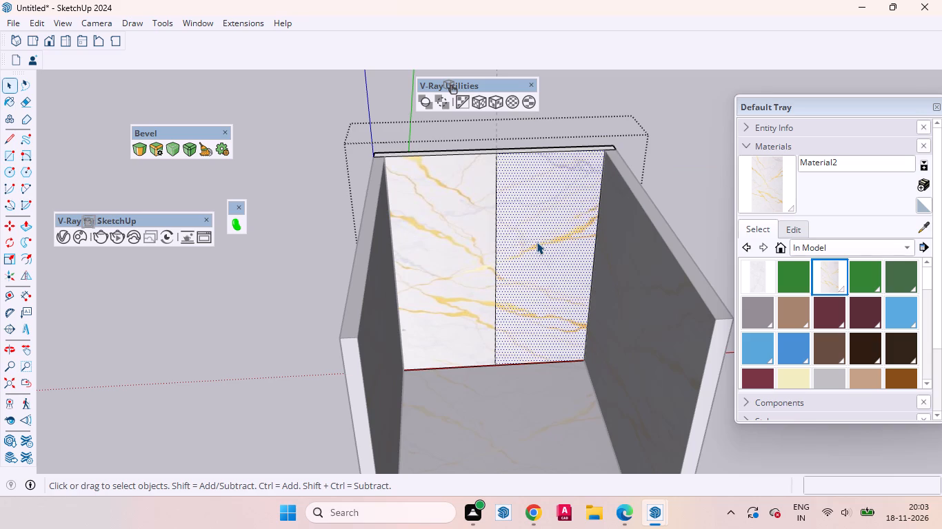
Push/Pull the back wall's right-half rectangle 3" out into the room.
key("p")
left_click(537, 242)
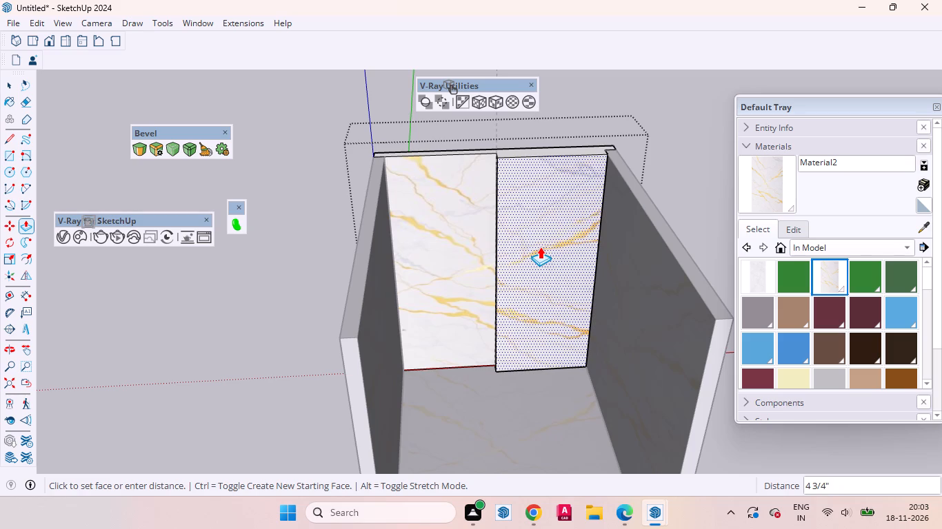
key("3")
key("Return")
key("space")
Place a horizontal guide at mid-height of the raised right-half panel, 4' 6" above its bottom edge.
scroll(494, 178, "up", 4)
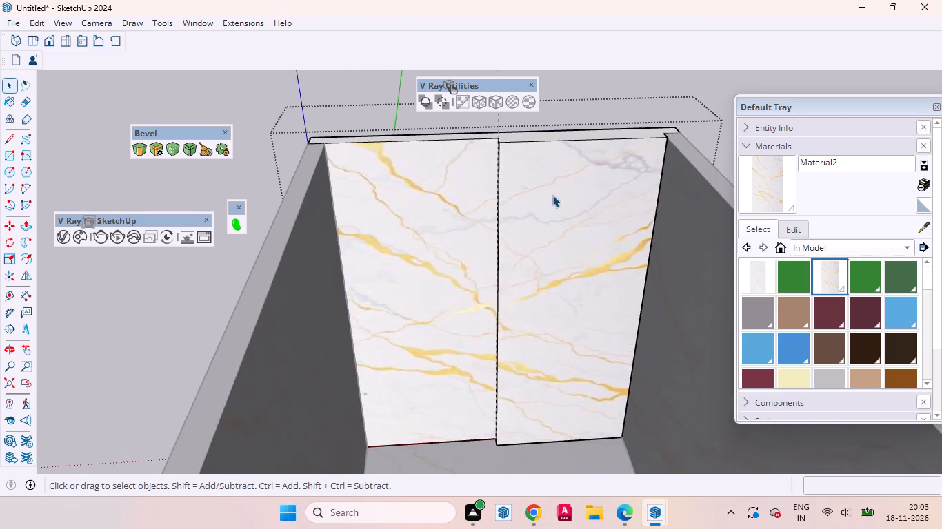
scroll(568, 198, "down", 3)
middle_click_drag(554, 225, 532, 186)
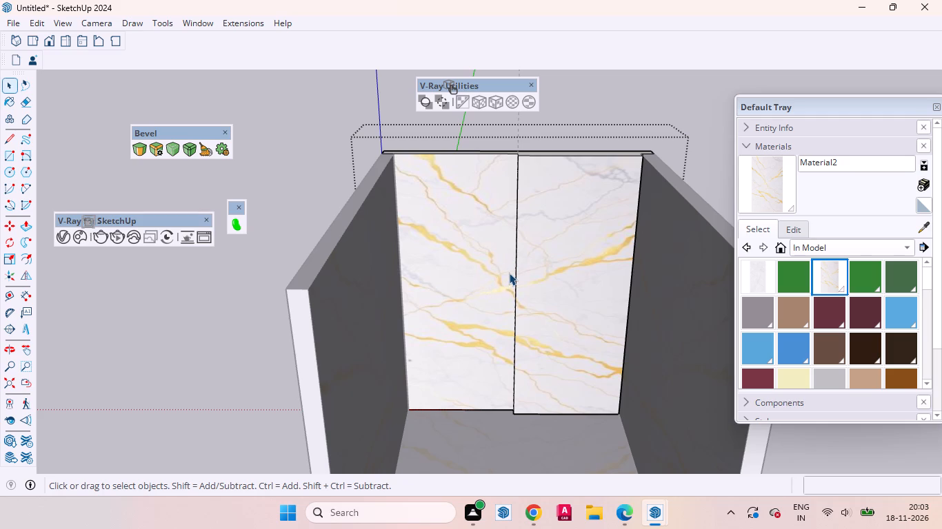
scroll(530, 266, "down", 1)
middle_click_drag(529, 271, 538, 233)
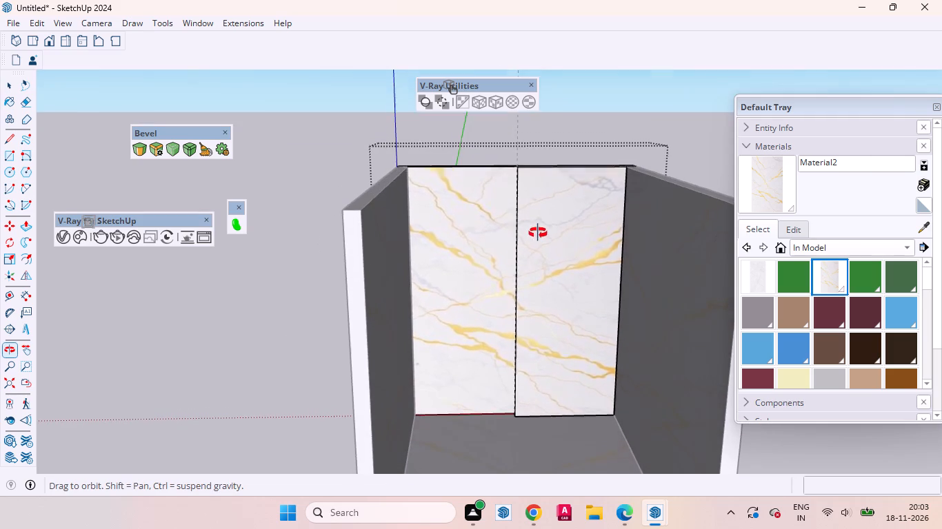
middle_click_drag(538, 233, 541, 234)
key("t")
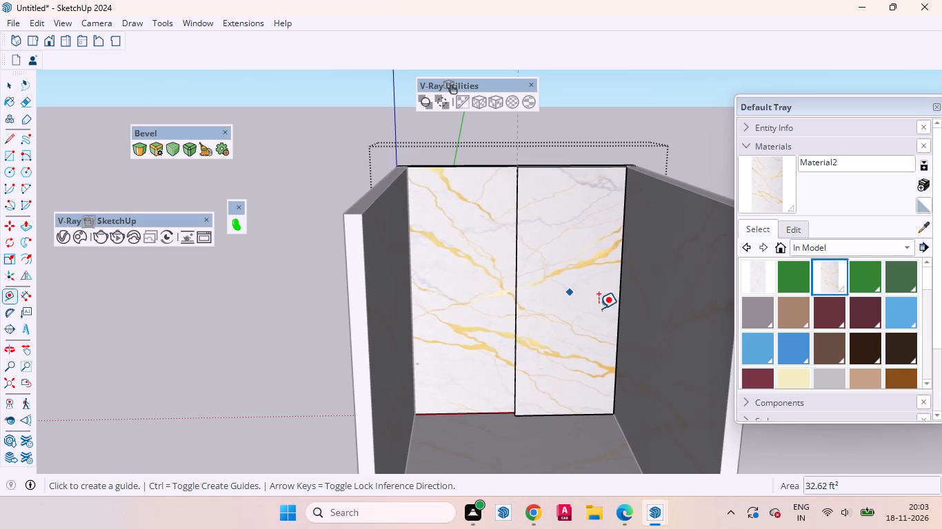
left_click(550, 413)
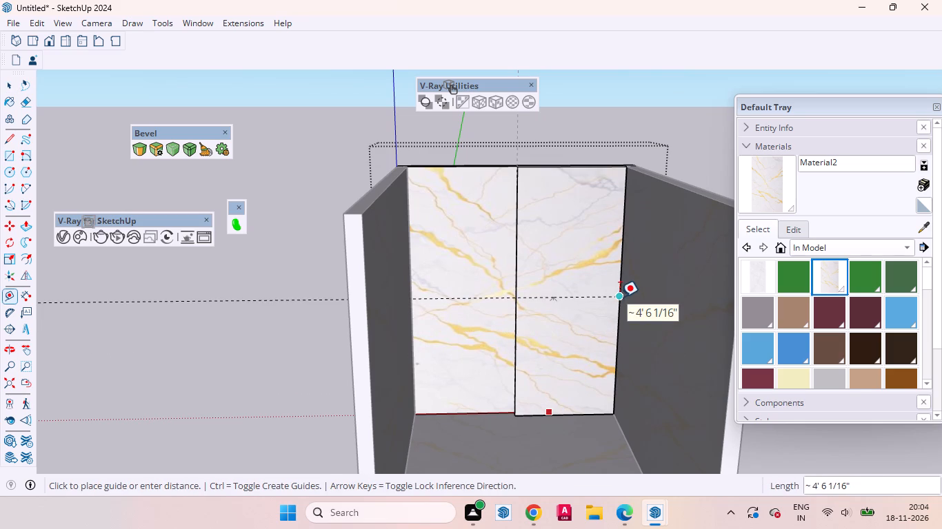
left_click(620, 297)
Place a second horizontal guide 2" below the mid-height guide on the back wall.
middle_click_drag(563, 319, 559, 255)
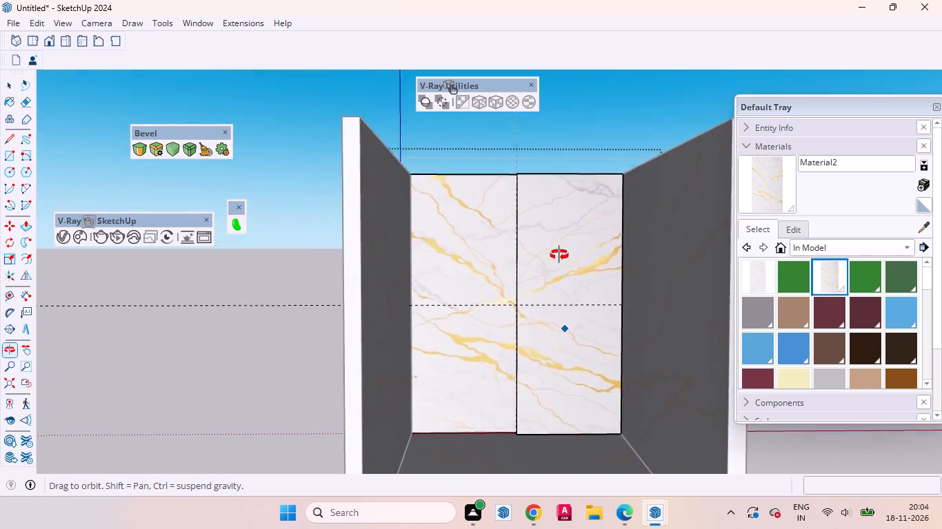
middle_click_drag(559, 255, 560, 247)
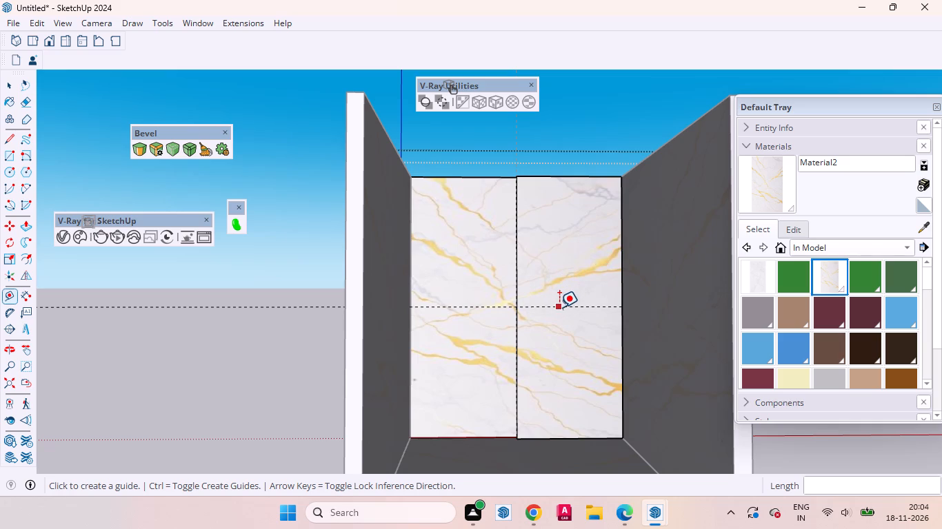
left_click(559, 307)
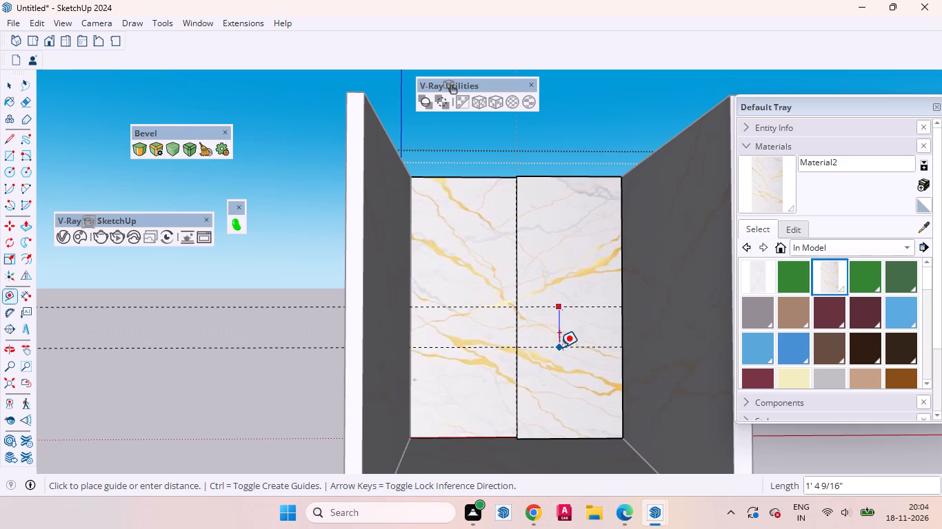
key("2")
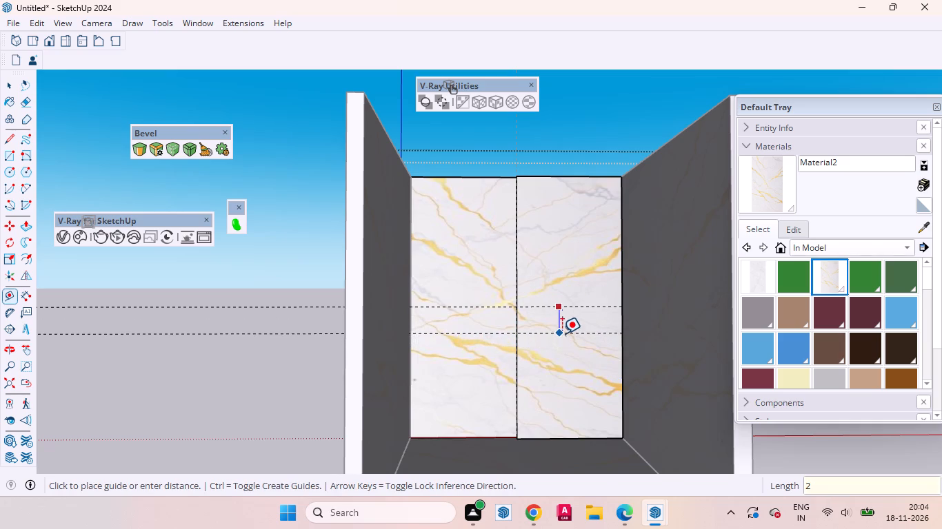
key("Return")
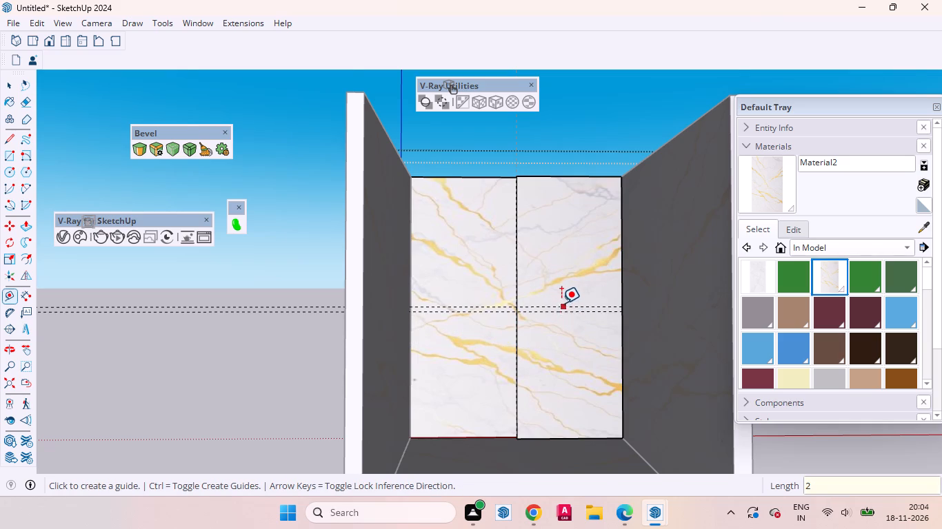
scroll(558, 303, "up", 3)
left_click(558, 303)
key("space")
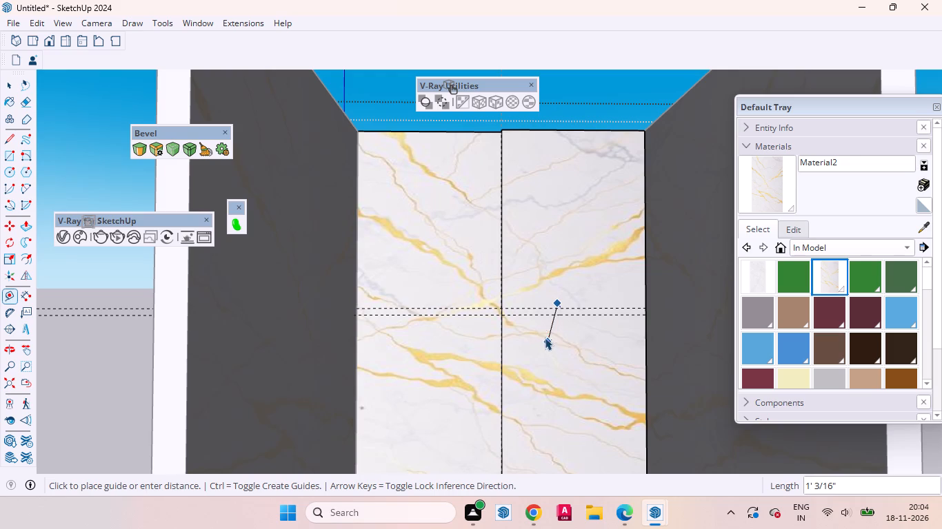
Add two horizontal guides offset from the mid-height guide, one 6" below it and one 6" above it.
key("t")
scroll(529, 298, "up", 2)
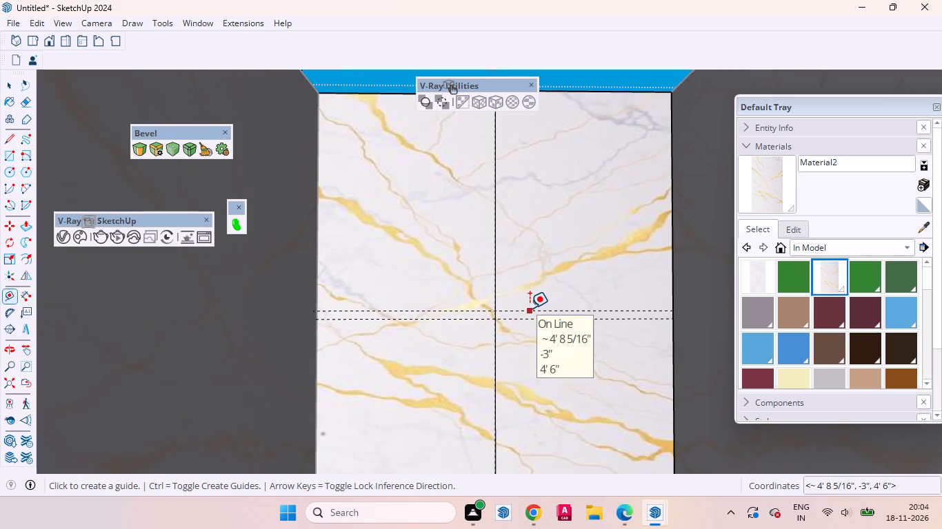
left_click(530, 308)
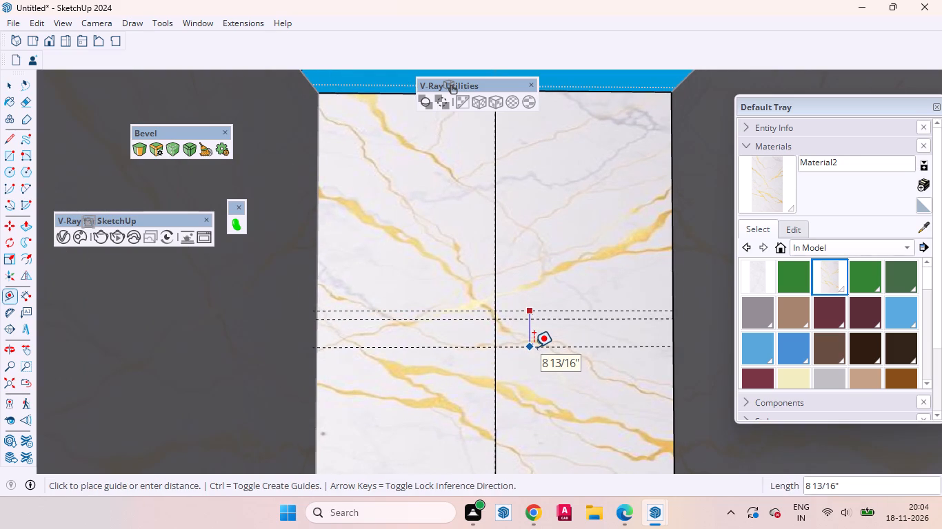
key("6")
key("Return")
left_click(536, 313)
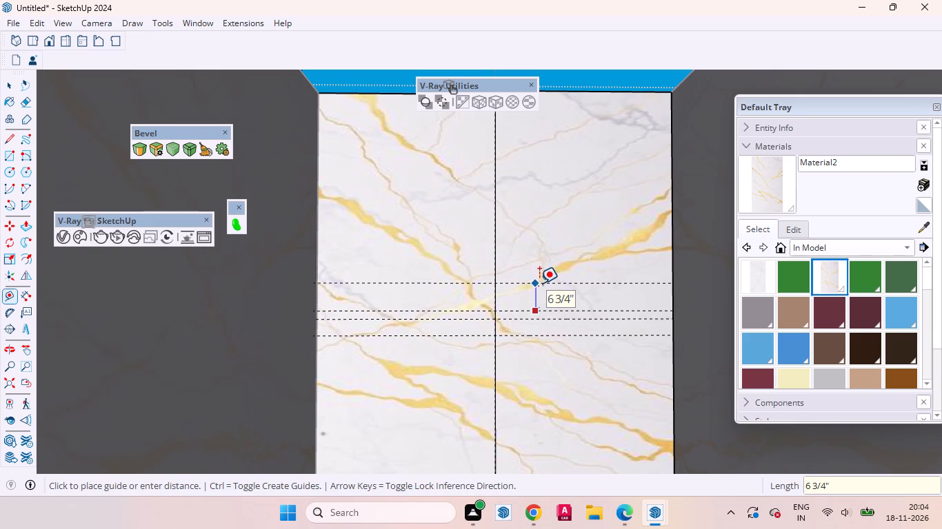
key("6")
key("space")
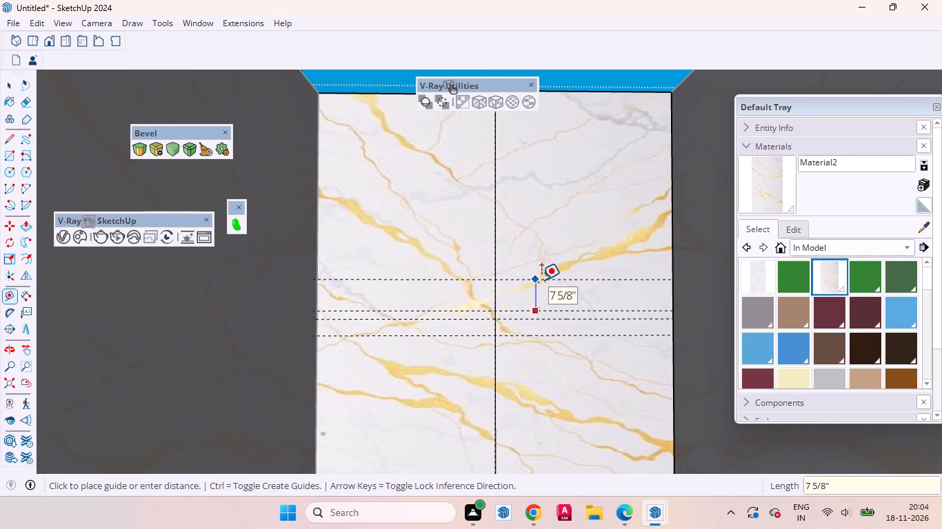
key("6")
key("Return")
key("space")
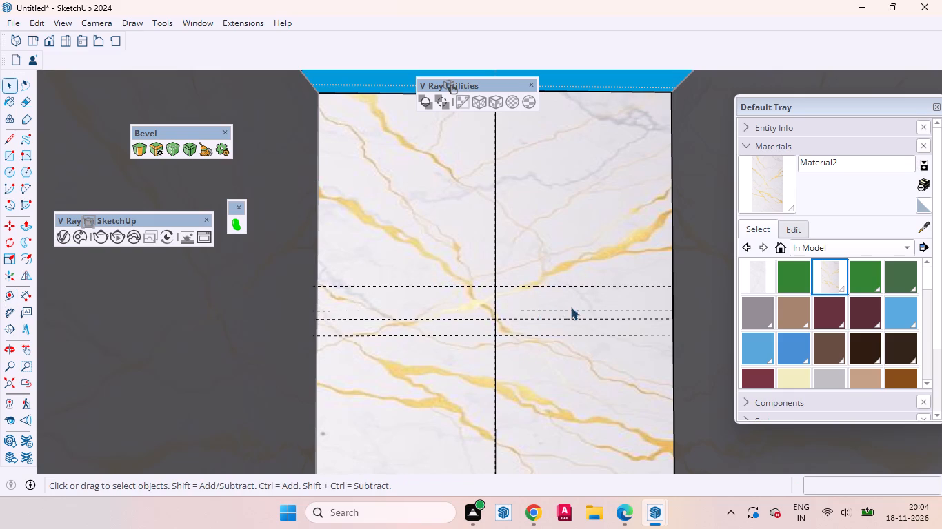
Split the raised panel's front face with a line along the lowest guide, across its full width.
middle_click_drag(538, 331, 548, 415)
scroll(527, 338, "up", 1)
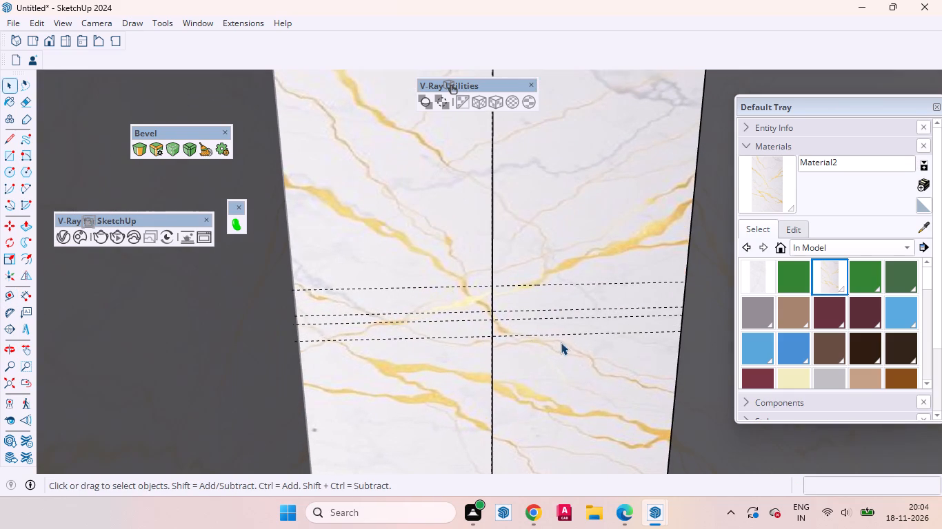
middle_click_drag(525, 351, 518, 431)
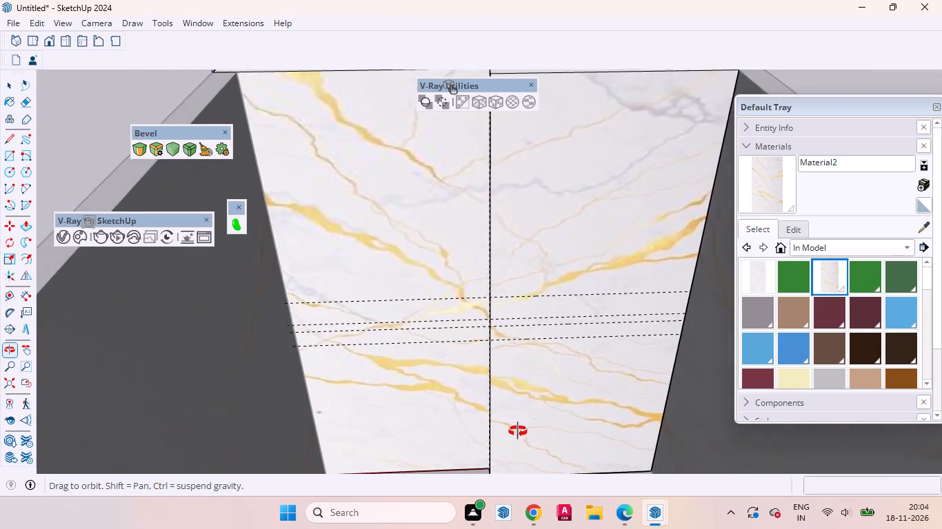
middle_click_drag(518, 431, 517, 428)
scroll(530, 351, "up", 3)
left_click(530, 362)
scroll(516, 265, "down", 7)
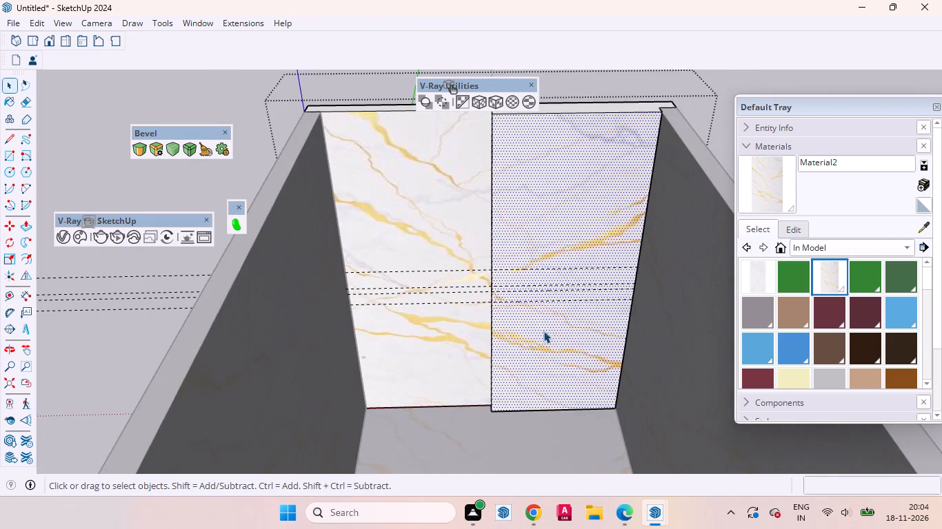
key("l")
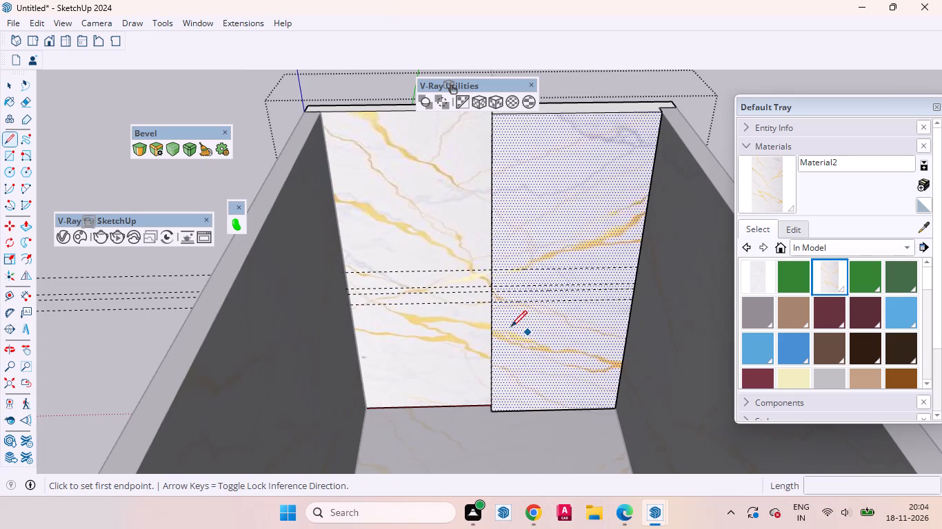
left_click(492, 304)
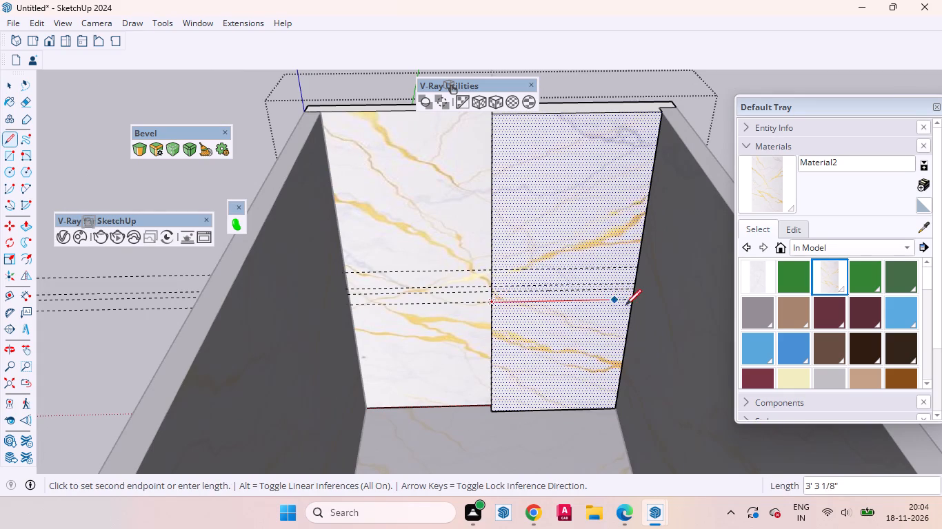
left_click(631, 304)
key("space")
Push/Pull the raised panel's lower section outward 1", and repeat the same 1" pull on that face.
left_click(544, 341)
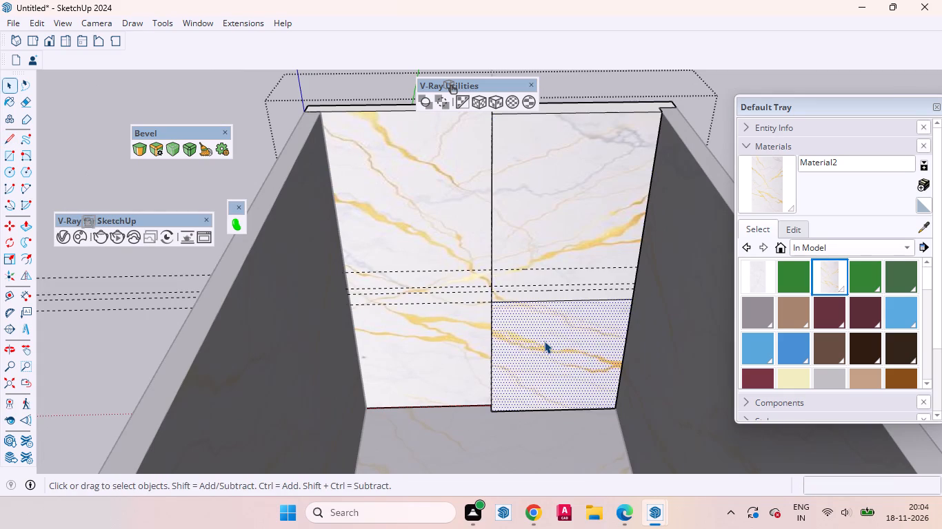
key("p")
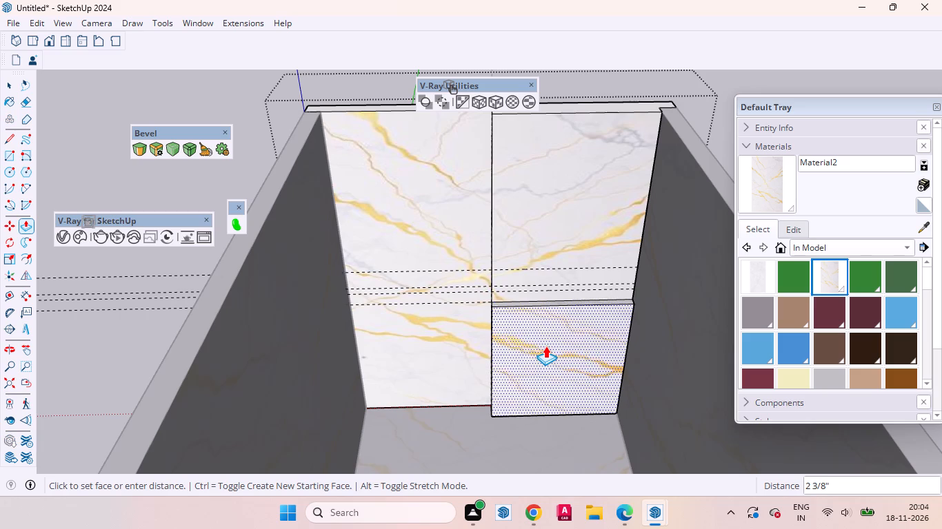
key("1")
key("Return")
key("space")
scroll(512, 295, "up", 9)
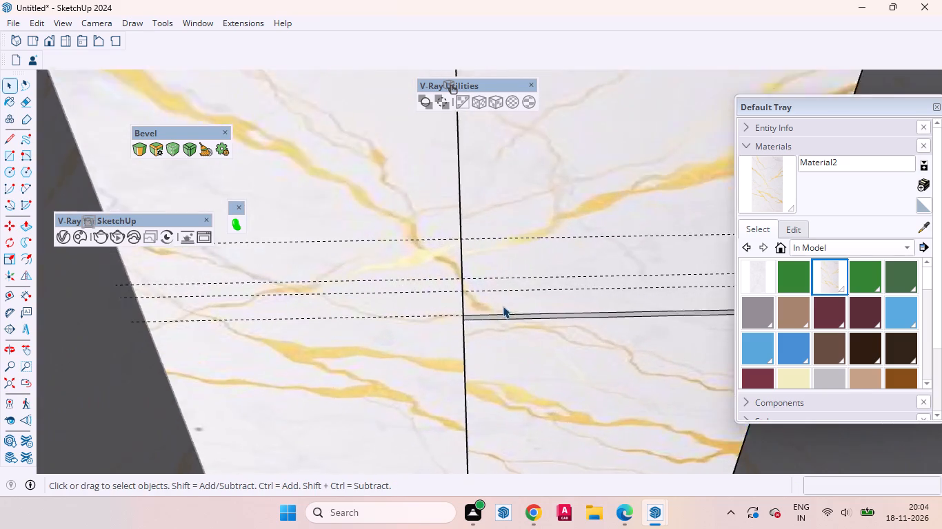
scroll(503, 306, "up", 3)
middle_click_drag(501, 335, 546, 385)
key("p")
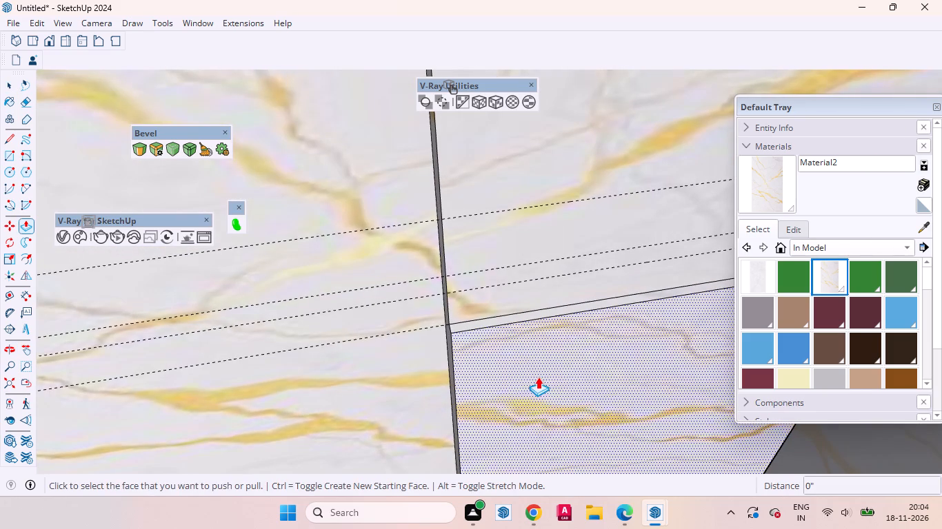
double_click(538, 377)
key("space")
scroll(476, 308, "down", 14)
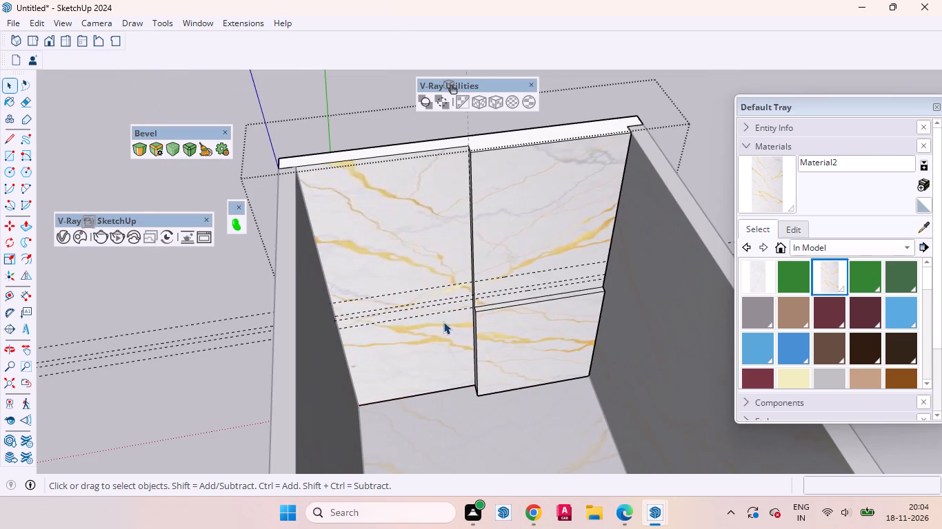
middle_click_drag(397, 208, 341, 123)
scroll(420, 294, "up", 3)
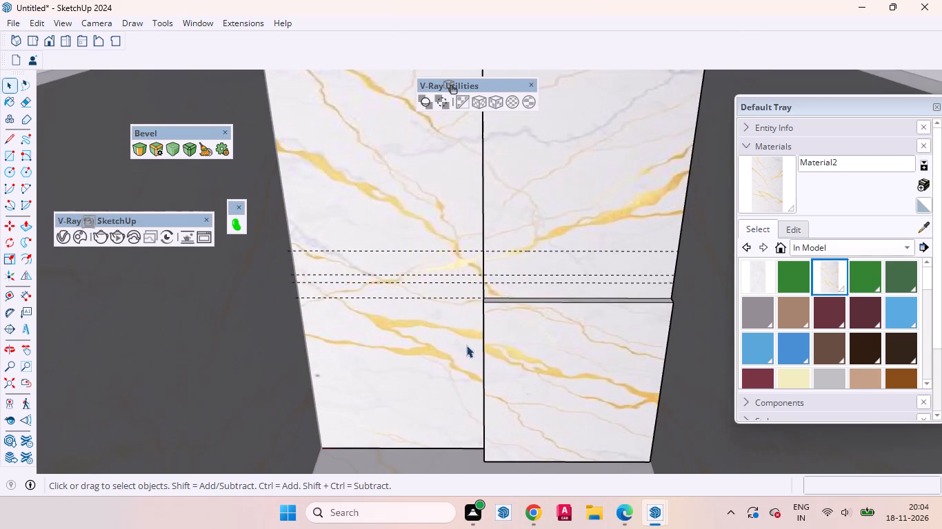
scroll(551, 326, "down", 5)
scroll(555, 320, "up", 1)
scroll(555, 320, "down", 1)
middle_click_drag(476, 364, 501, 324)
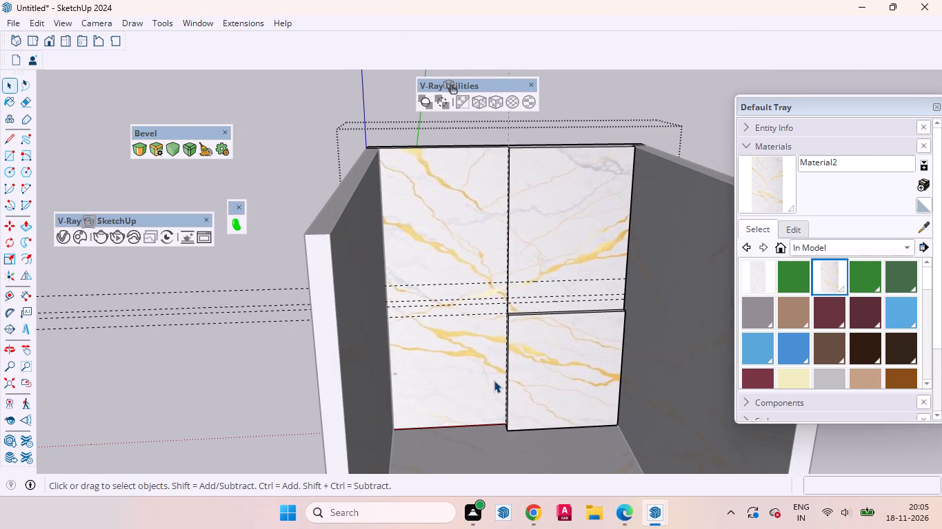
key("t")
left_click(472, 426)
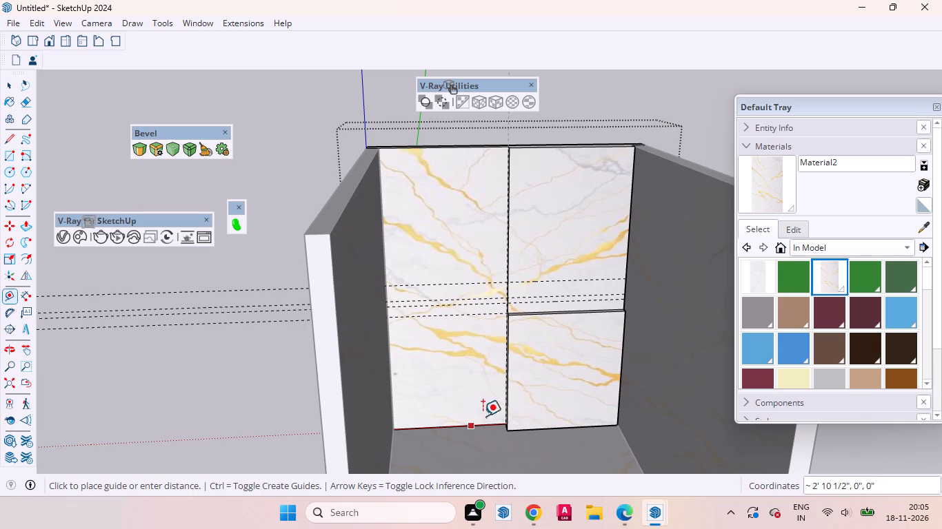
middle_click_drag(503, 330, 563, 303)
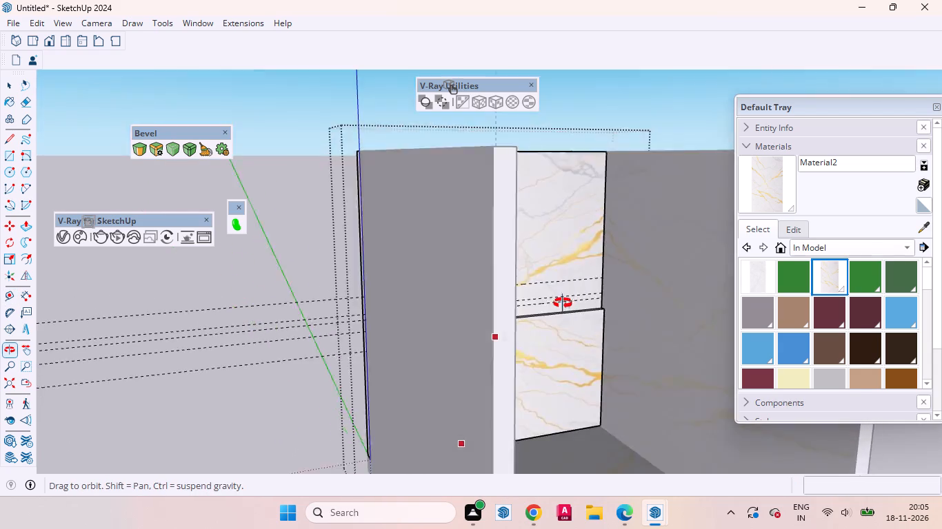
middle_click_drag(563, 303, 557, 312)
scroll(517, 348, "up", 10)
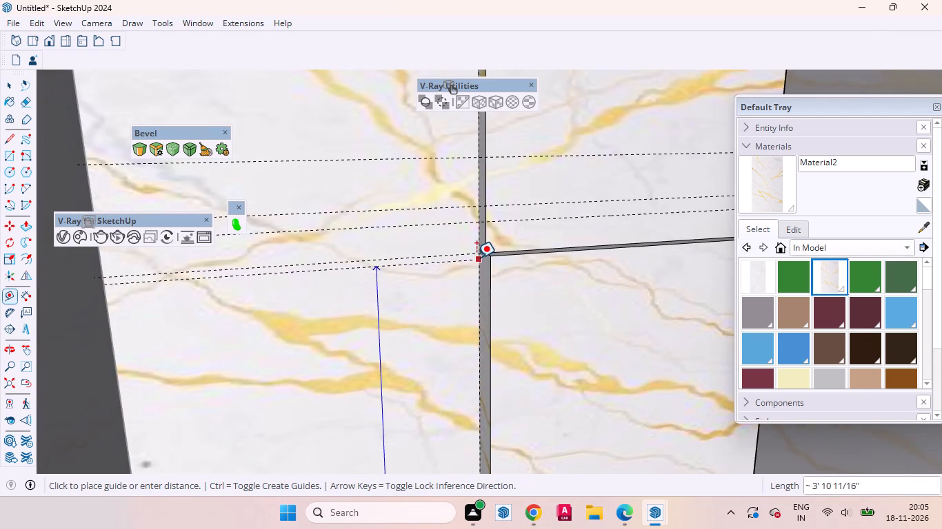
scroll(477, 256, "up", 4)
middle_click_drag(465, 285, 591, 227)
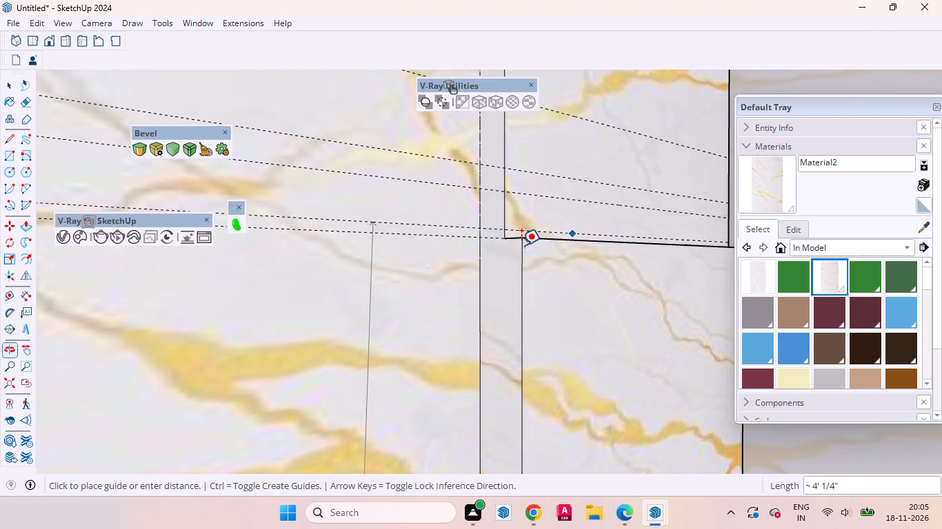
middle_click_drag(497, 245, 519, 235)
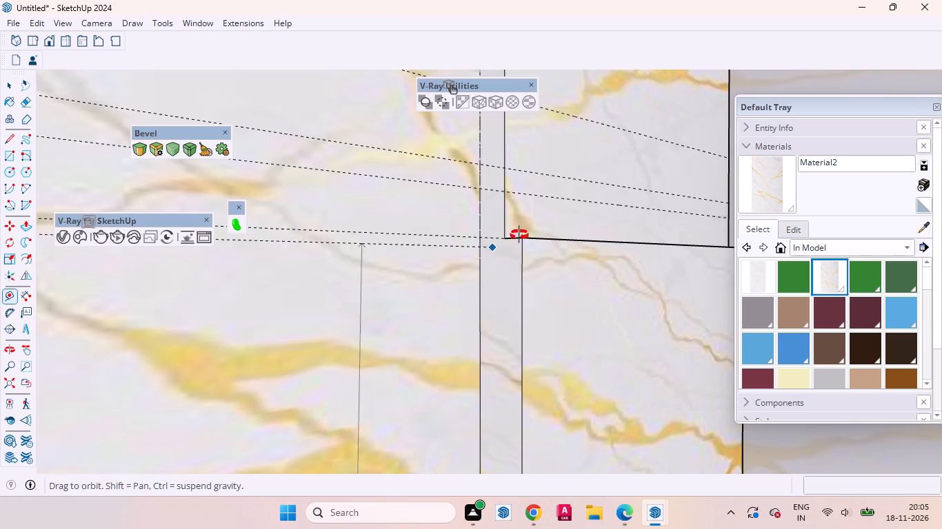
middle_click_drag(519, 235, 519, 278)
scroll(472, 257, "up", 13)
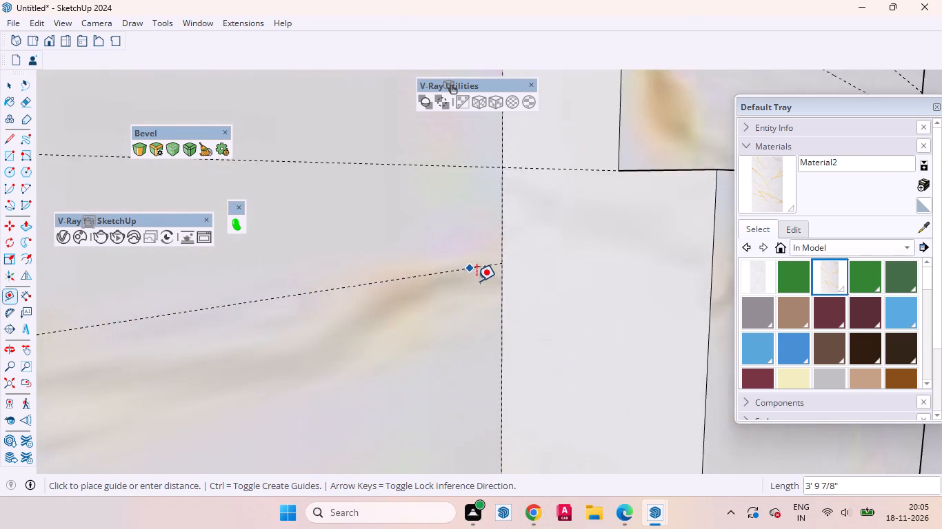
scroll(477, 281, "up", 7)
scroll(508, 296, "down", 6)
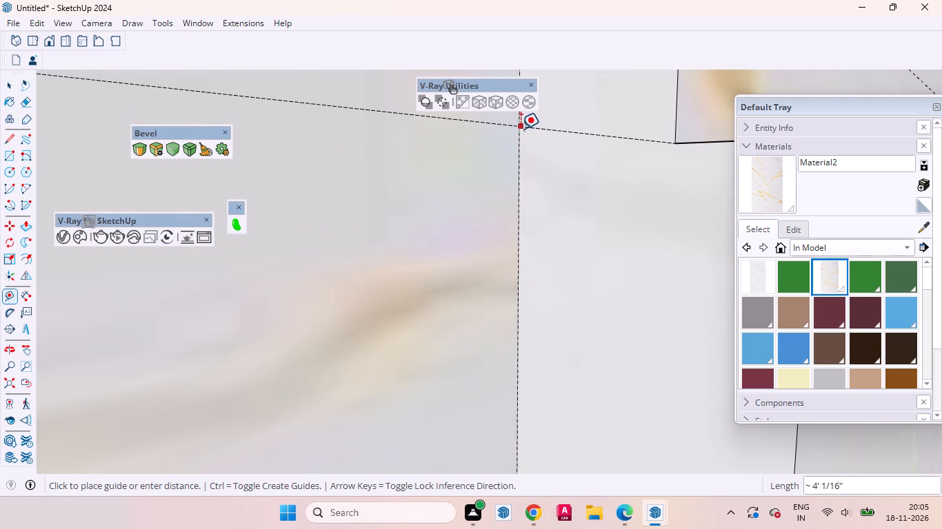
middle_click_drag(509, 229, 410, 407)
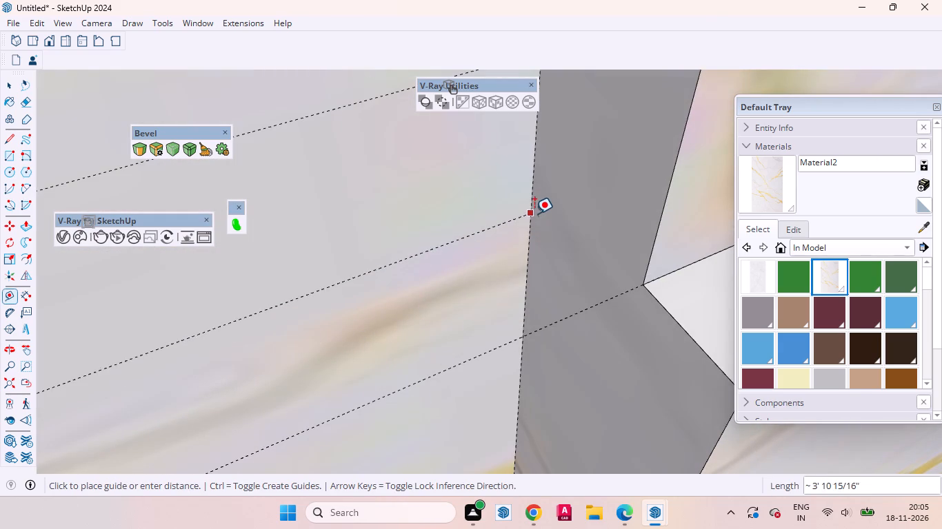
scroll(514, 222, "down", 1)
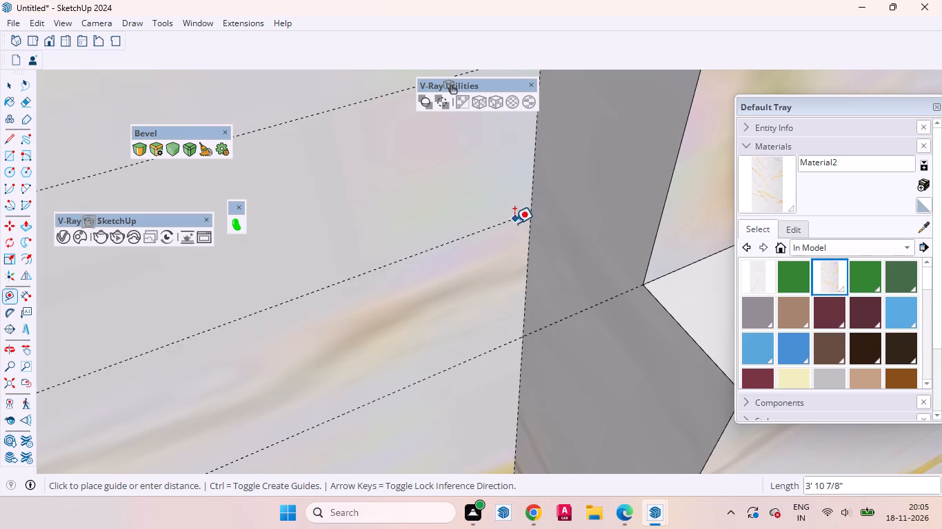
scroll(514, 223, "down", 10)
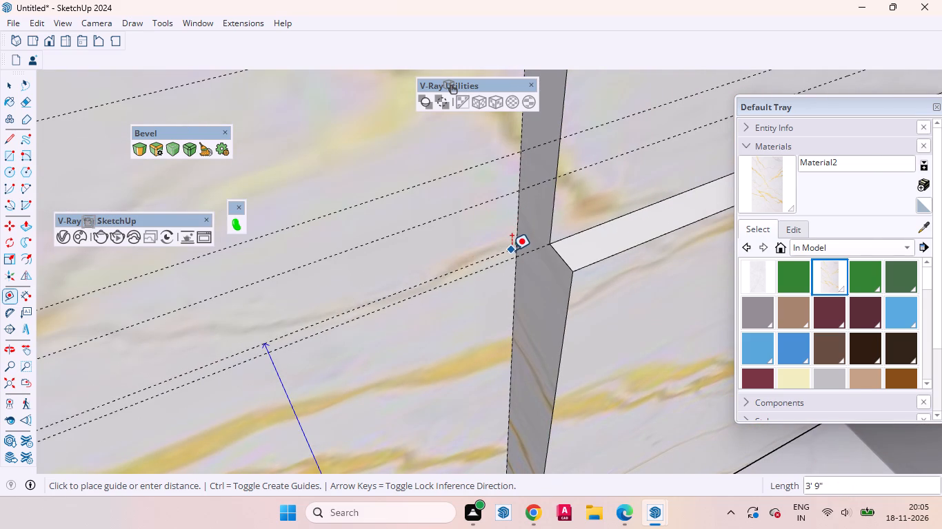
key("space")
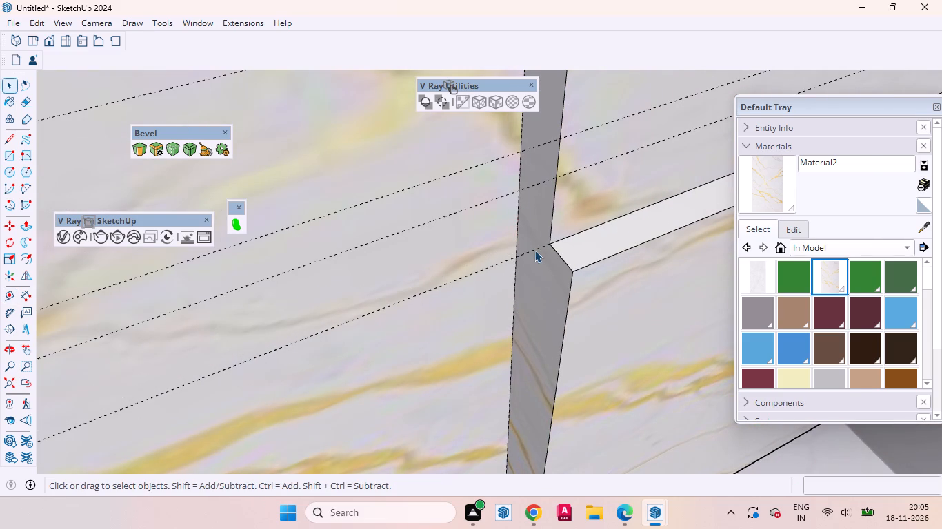
Move the lowest horizontal guide back 3" from the raised panel onto the back wall's surface.
left_click(534, 250)
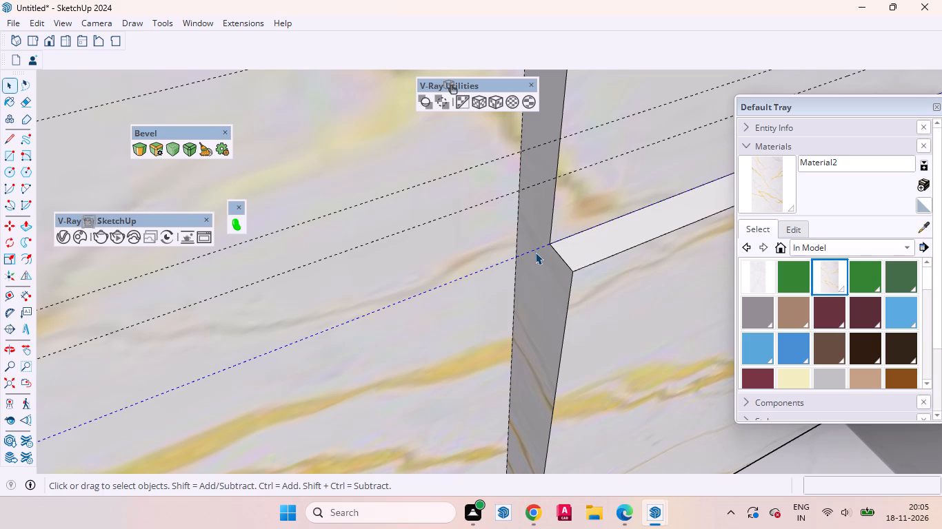
key("m")
left_click(543, 248)
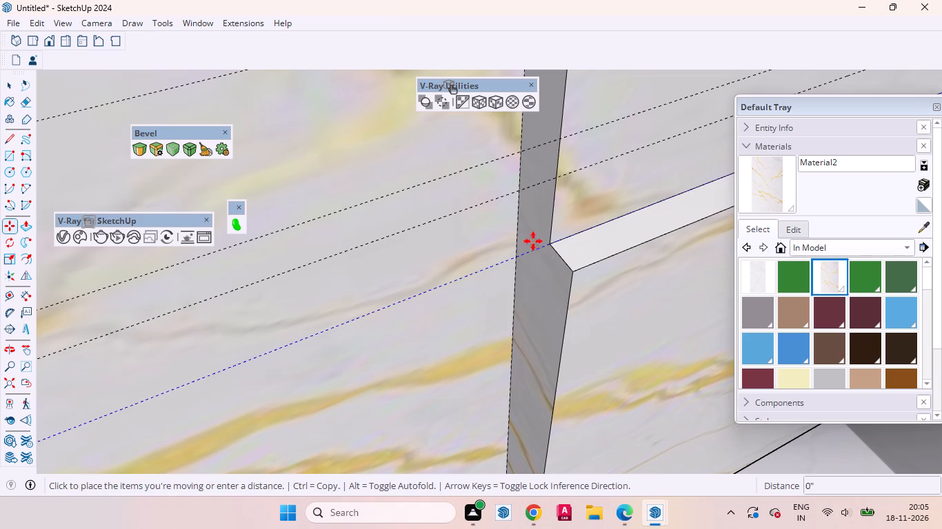
left_click(514, 209)
key("space")
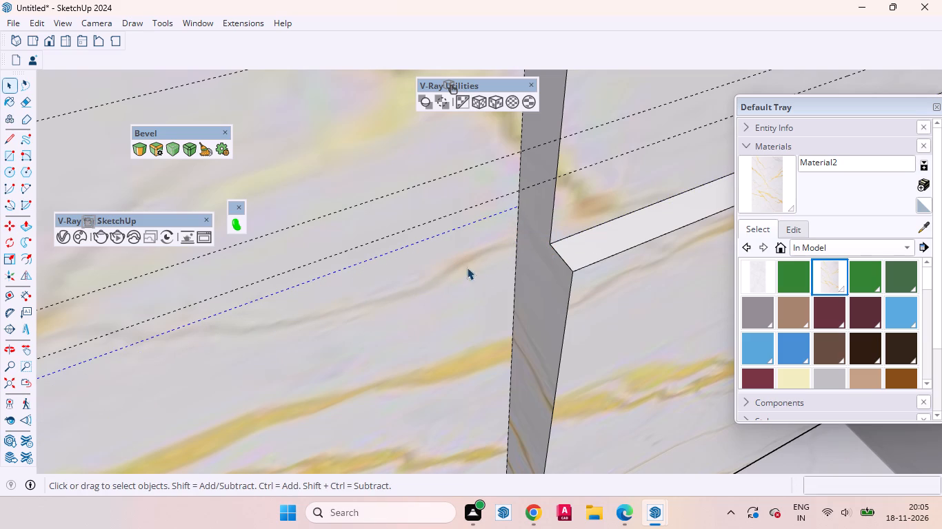
Add a horizontal guide 12" above the lowest guide on the back wall beside the raised panel.
scroll(507, 305, "down", 7)
middle_click_drag(518, 311, 440, 249)
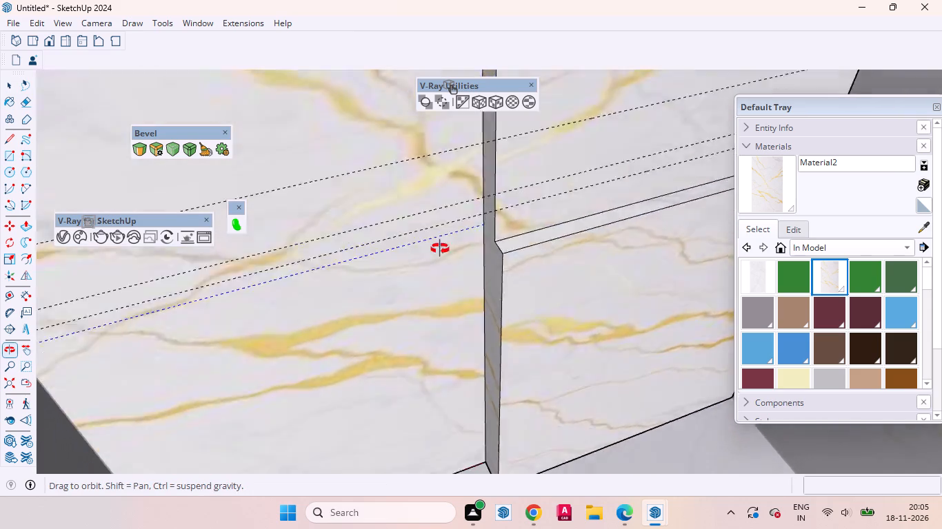
middle_click_drag(440, 249, 401, 209)
scroll(577, 303, "down", 6)
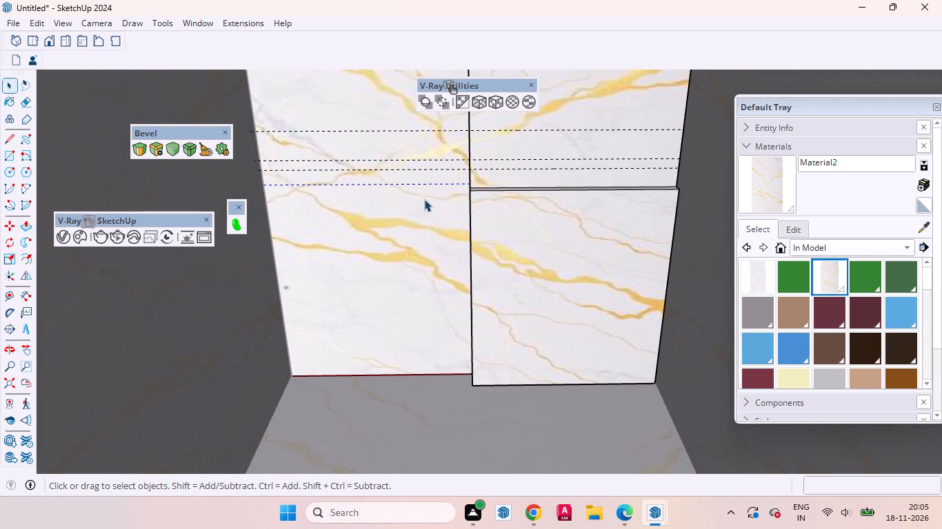
middle_click_drag(381, 280, 445, 251)
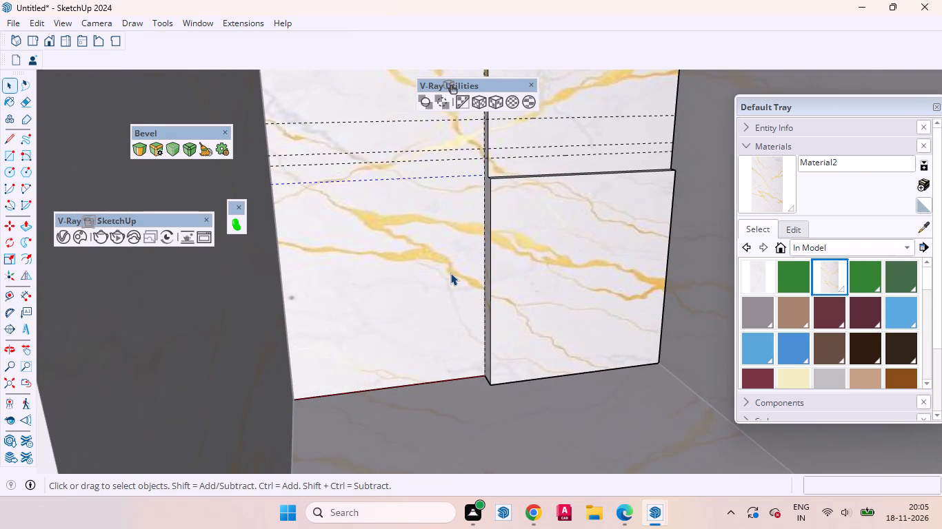
key("t")
scroll(411, 176, "up", 5)
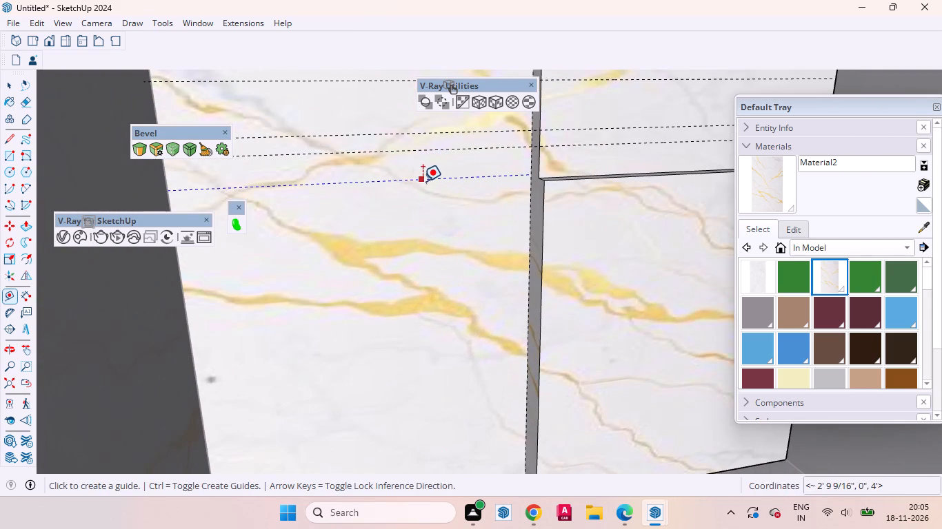
left_click(423, 181)
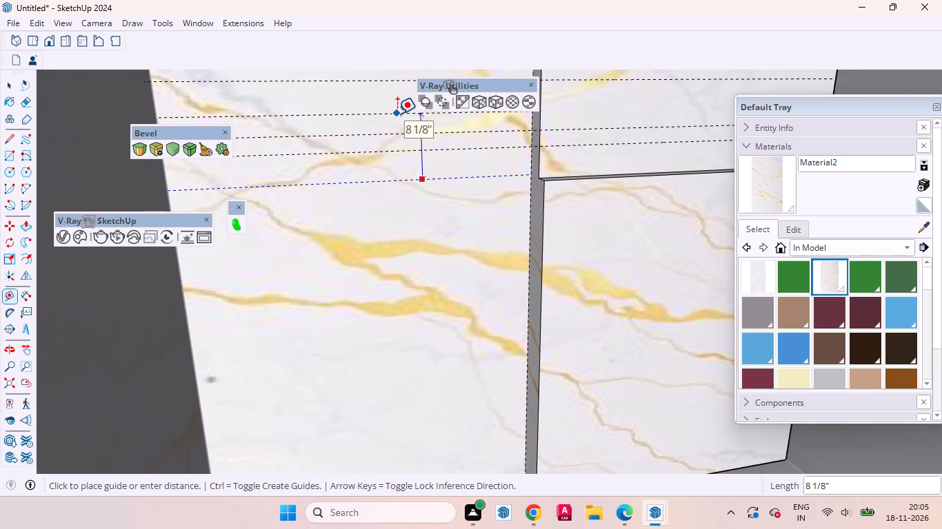
type("12")
key("Return")
key("space")
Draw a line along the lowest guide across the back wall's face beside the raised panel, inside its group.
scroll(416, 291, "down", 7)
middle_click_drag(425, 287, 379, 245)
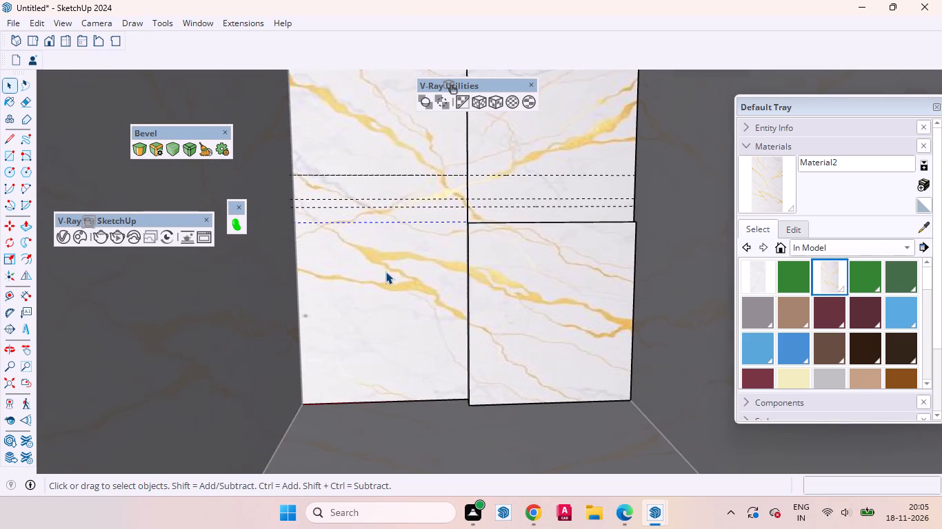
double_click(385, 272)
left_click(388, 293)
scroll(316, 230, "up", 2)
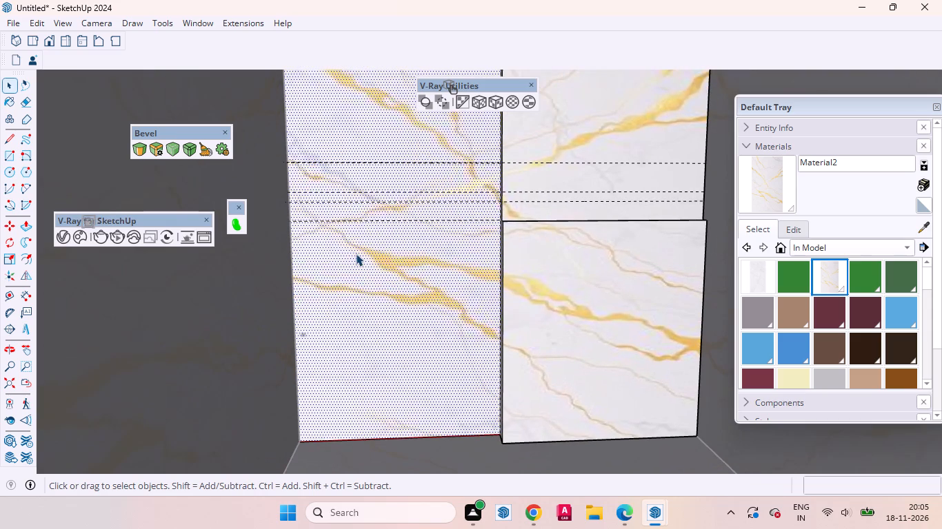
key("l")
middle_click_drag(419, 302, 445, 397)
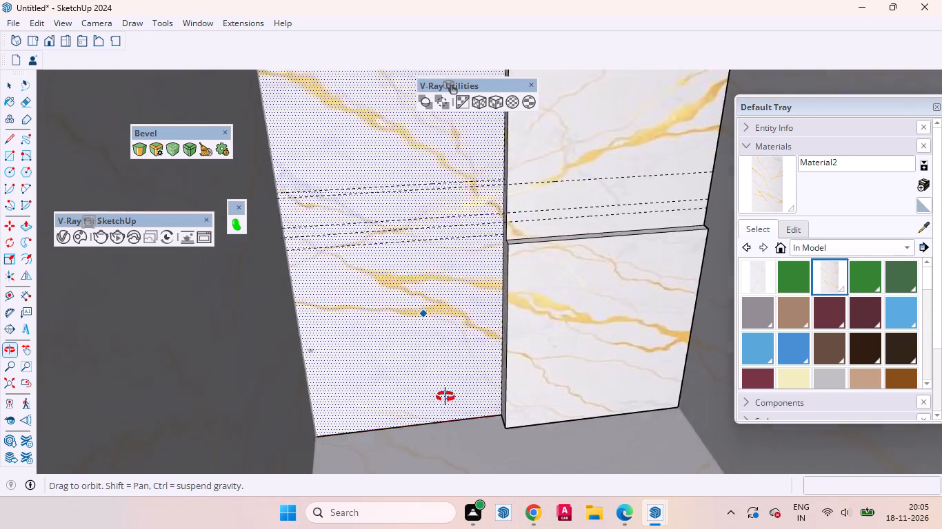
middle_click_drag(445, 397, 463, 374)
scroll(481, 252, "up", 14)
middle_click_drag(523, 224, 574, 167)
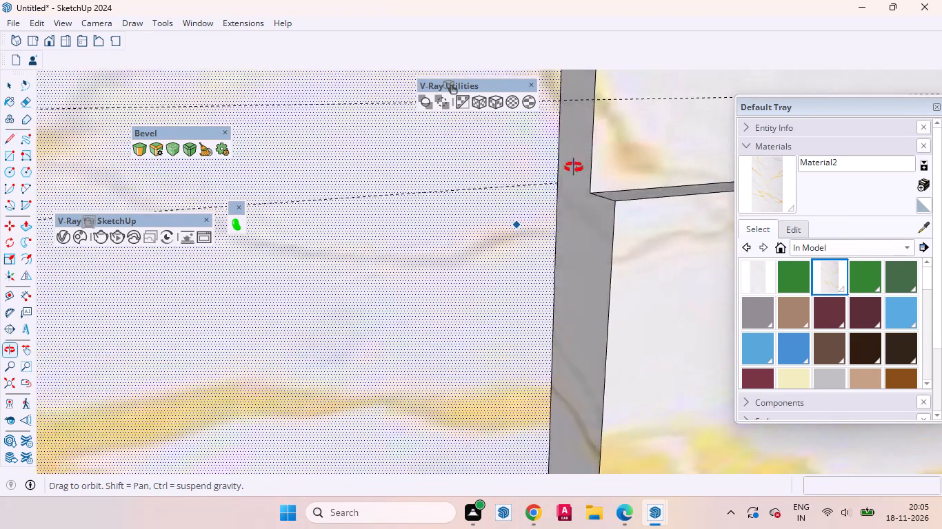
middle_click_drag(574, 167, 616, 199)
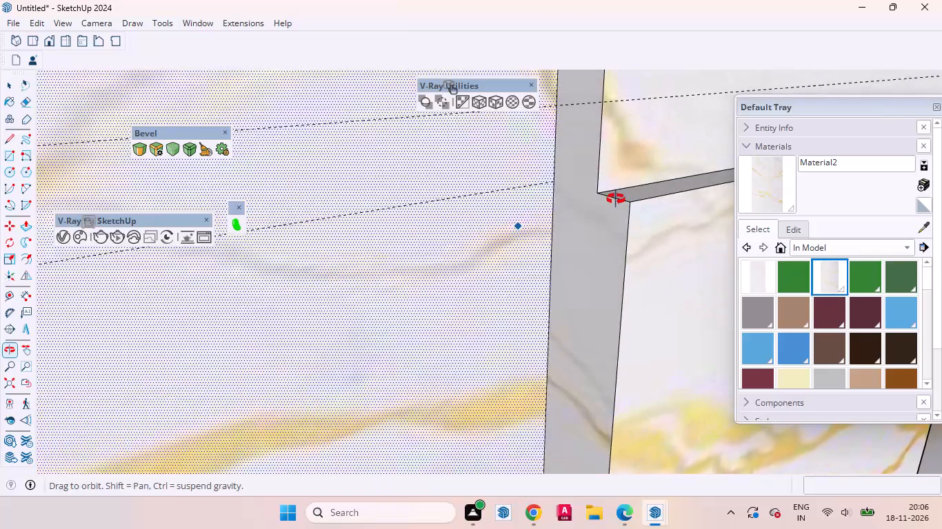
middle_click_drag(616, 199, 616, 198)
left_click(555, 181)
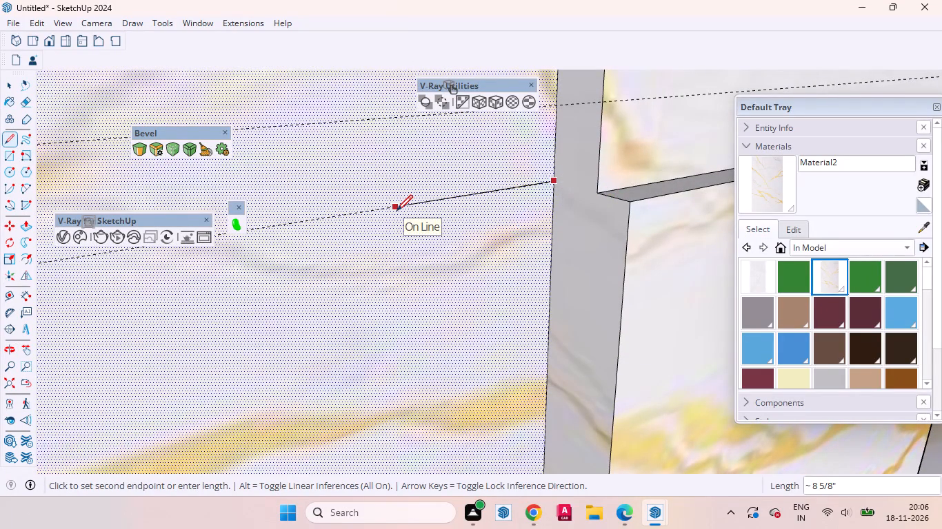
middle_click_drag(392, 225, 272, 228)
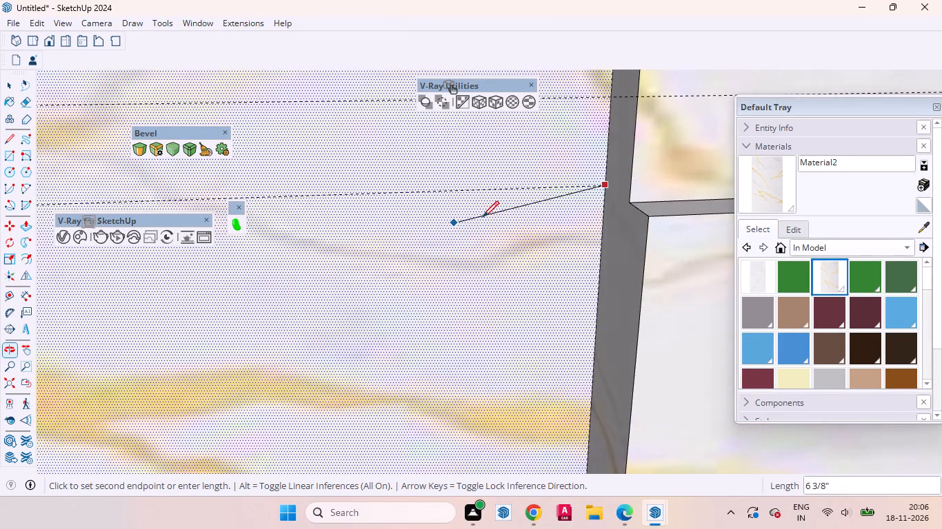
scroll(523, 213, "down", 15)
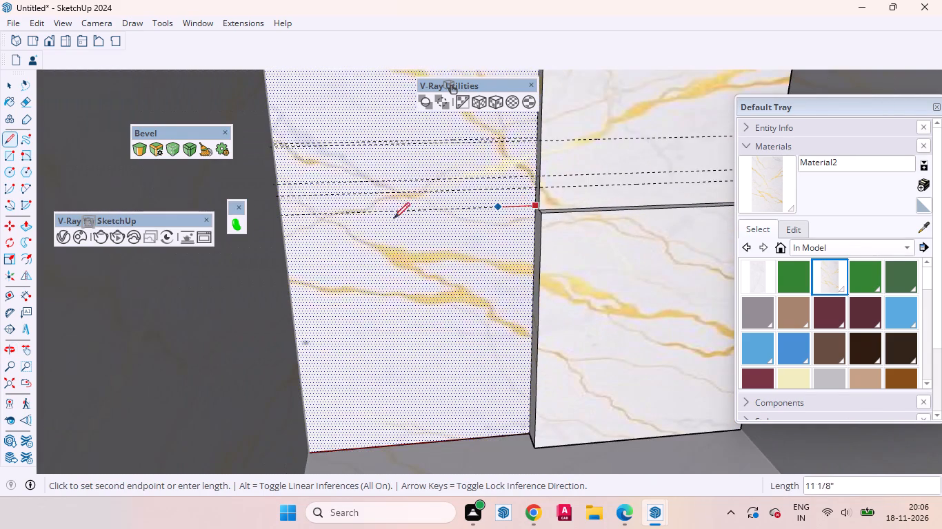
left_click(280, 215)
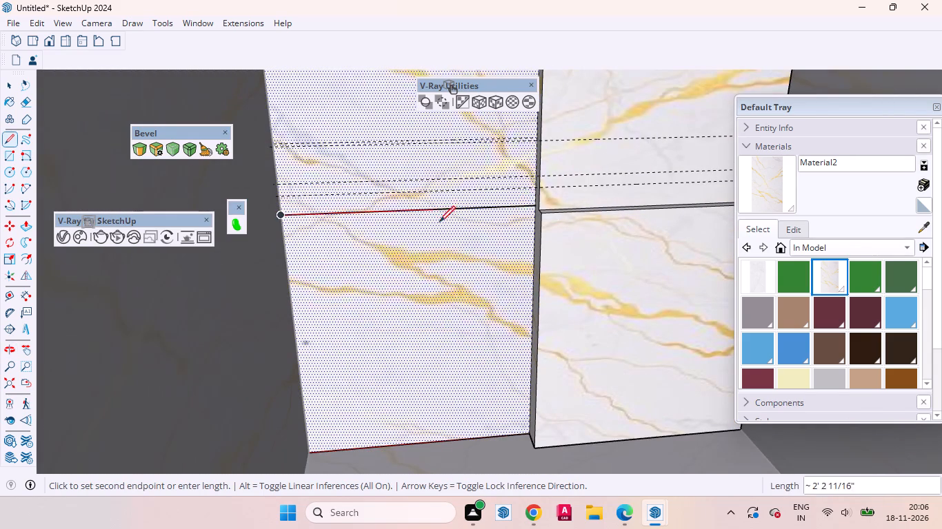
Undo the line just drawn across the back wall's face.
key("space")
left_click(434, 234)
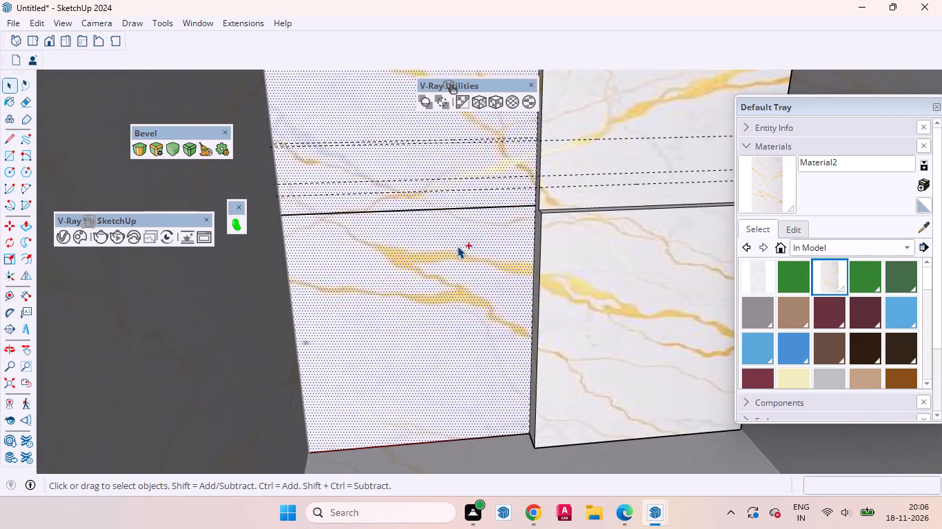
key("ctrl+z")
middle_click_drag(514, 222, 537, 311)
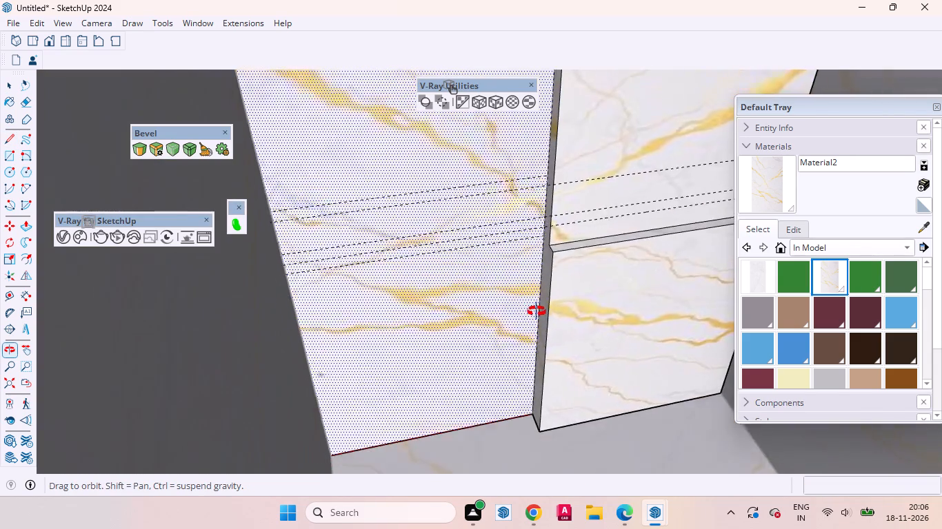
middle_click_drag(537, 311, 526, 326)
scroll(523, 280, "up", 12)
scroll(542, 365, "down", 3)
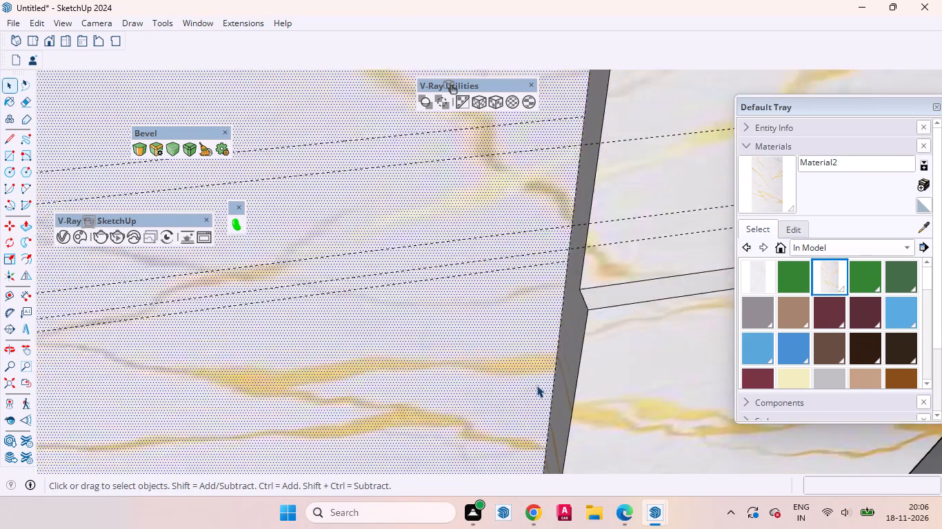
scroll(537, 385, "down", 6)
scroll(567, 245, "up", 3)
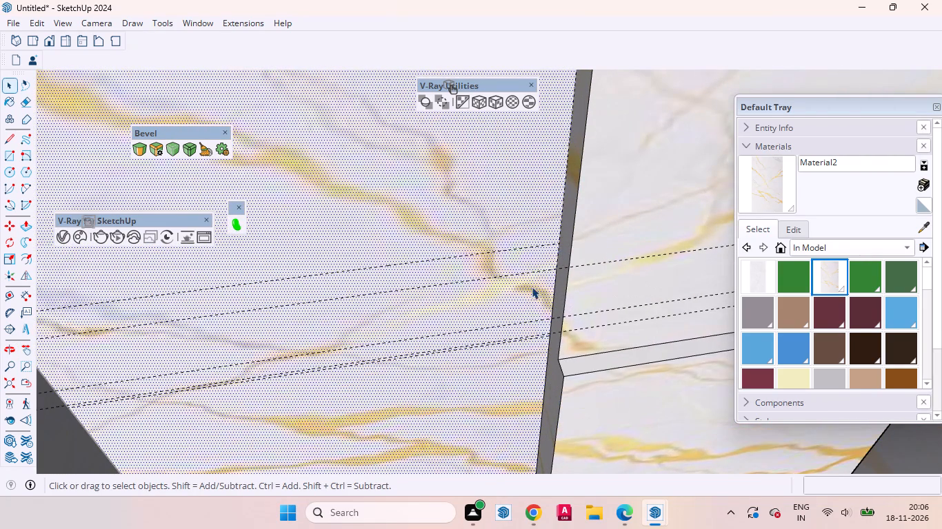
Erase the four surplus horizontal guides on the back wall, keeping only the two that are 12" apart.
left_click(547, 321)
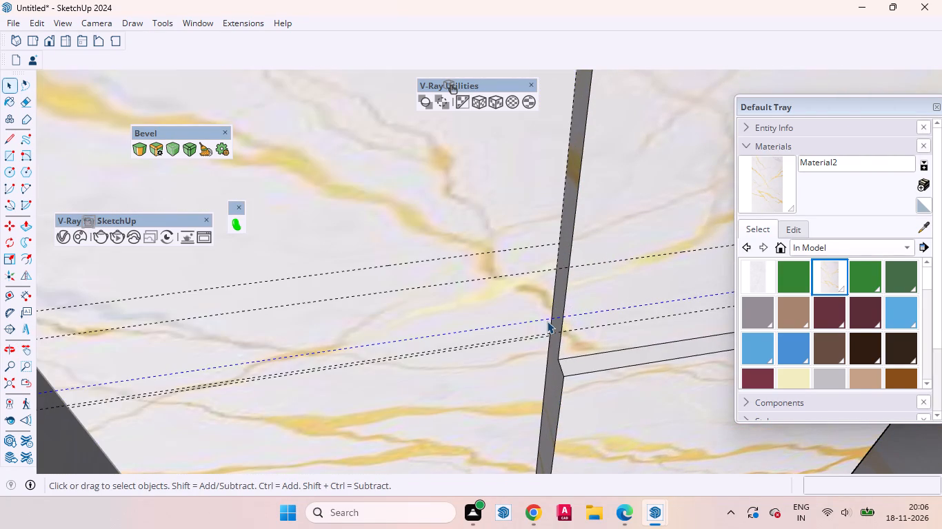
right_click(547, 321)
left_click(587, 349)
left_click(524, 340)
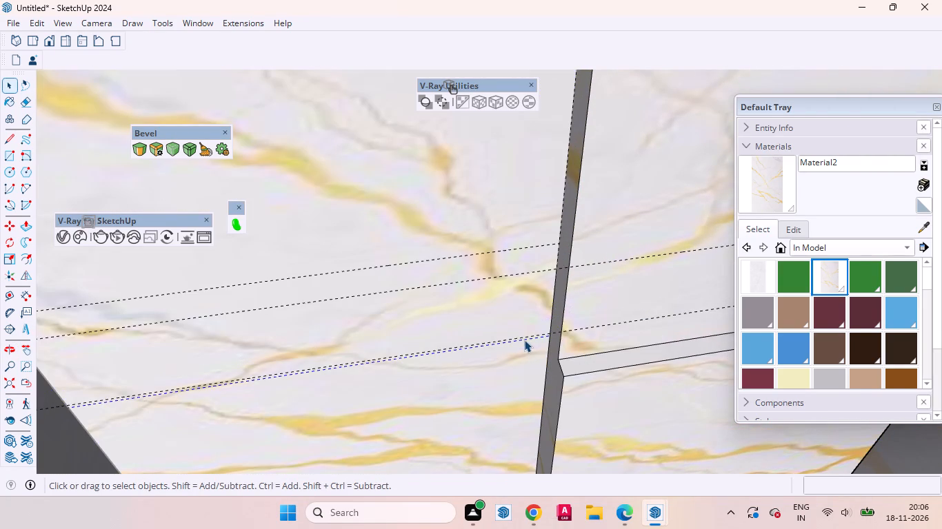
left_click(592, 328)
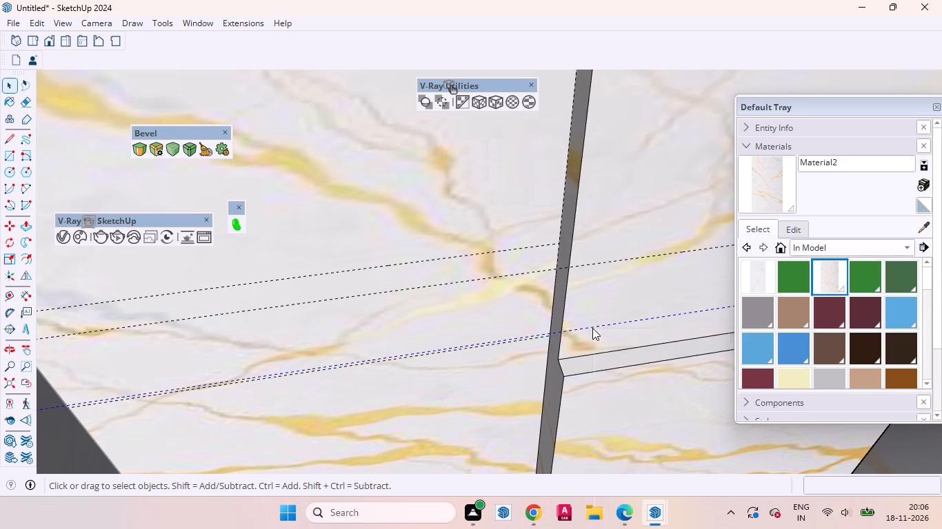
right_click(592, 328)
left_click(618, 355)
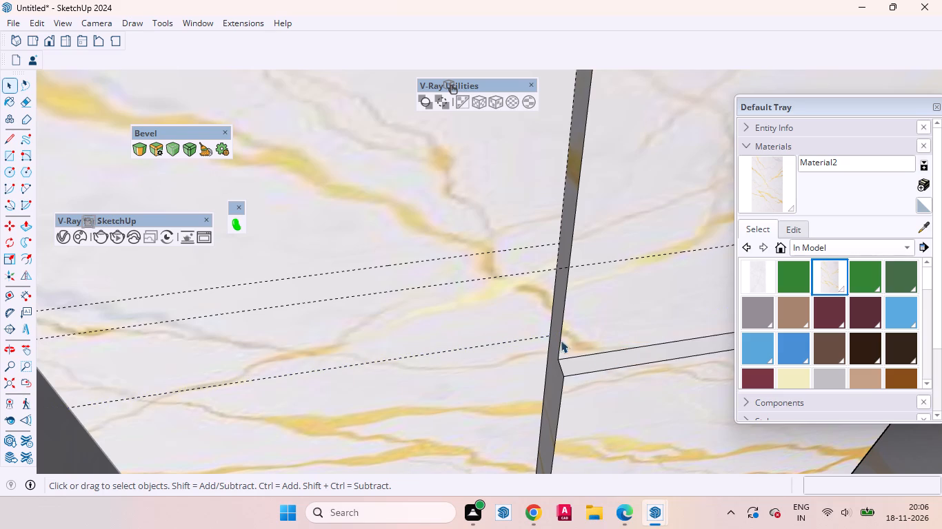
left_click(543, 271)
right_click(543, 271)
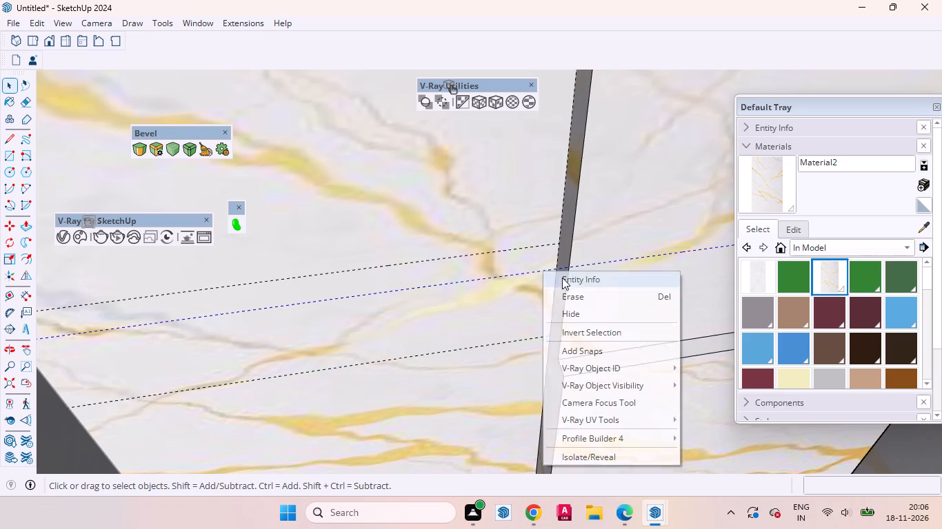
left_click(578, 295)
Draw a 1' by about 3' 7 7/8" rectangle between the two remaining guides on the back wall beside the raised panel.
left_click(483, 306)
scroll(560, 244, "down", 5)
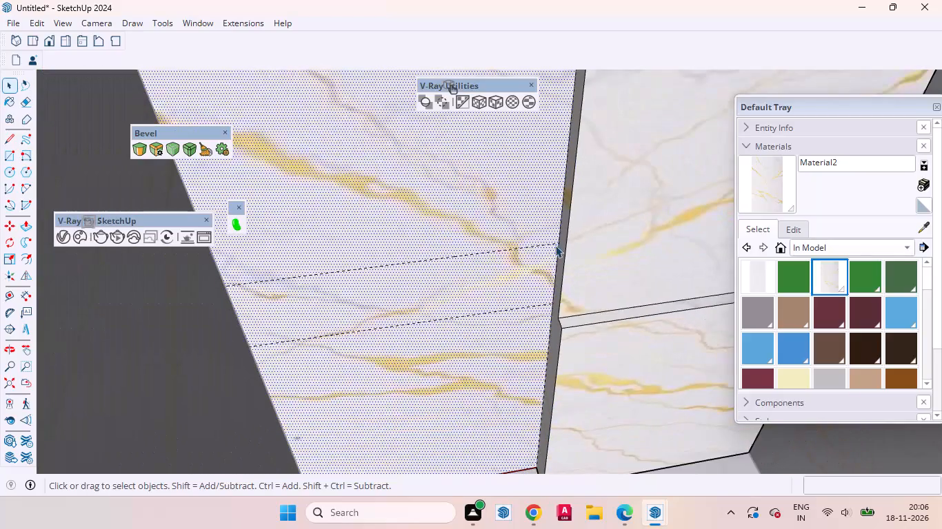
middle_click_drag(504, 282, 488, 264)
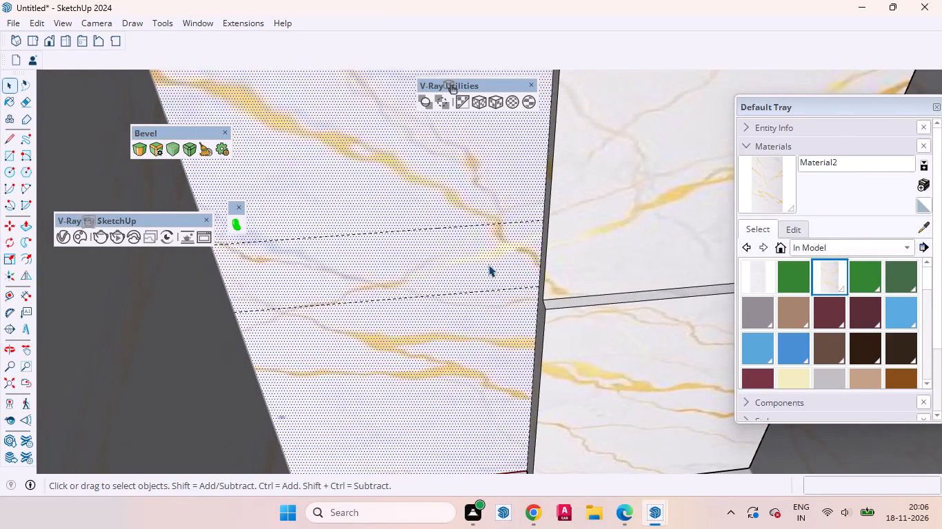
key("r")
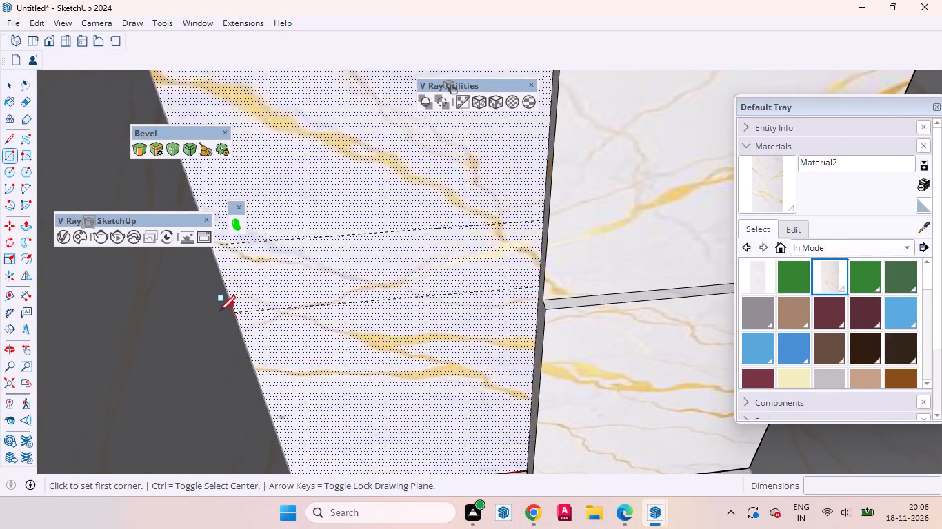
left_click(236, 313)
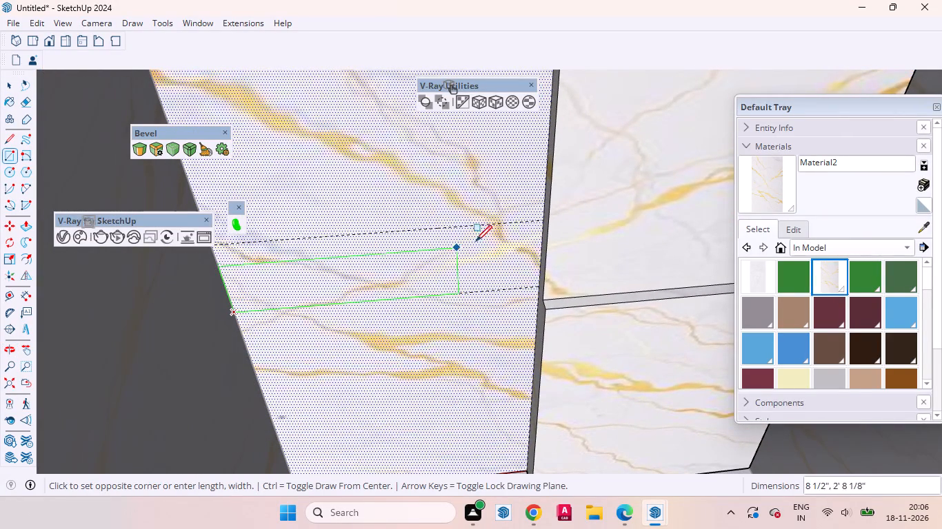
left_click(541, 223)
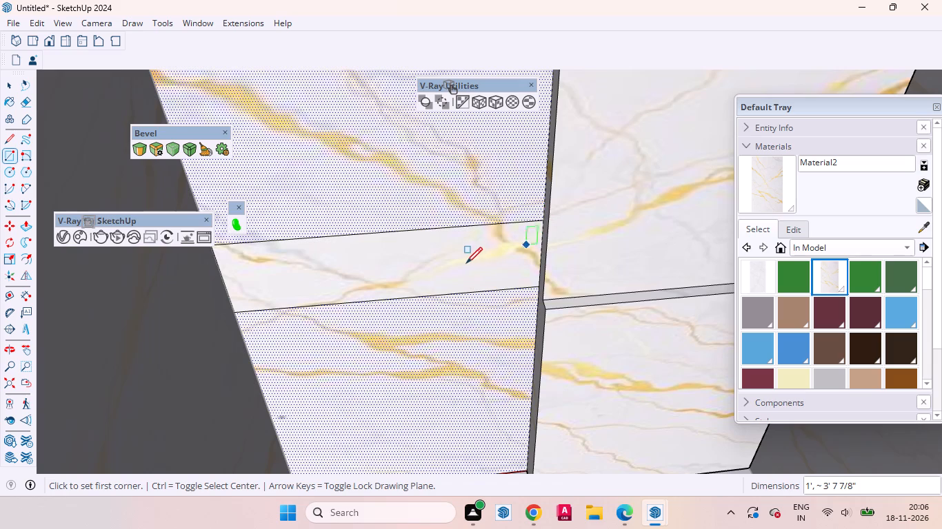
key("space")
Inside the adjoining side wall's group, draw a 9' 7 1/2" horizontal line continuing the back-wall strip's lower edge across the inner face.
scroll(390, 272, "down", 2)
scroll(408, 267, "up", 1)
scroll(438, 256, "down", 3)
middle_click_drag(465, 263, 450, 231)
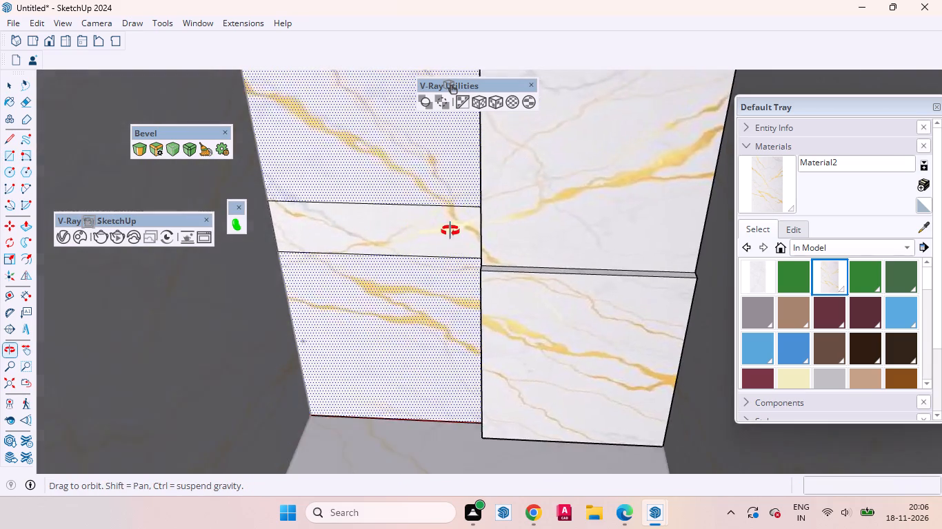
middle_click_drag(450, 231, 496, 227)
scroll(564, 244, "down", 10)
middle_click_drag(563, 257, 317, 313)
scroll(450, 257, "up", 2)
left_click(426, 274)
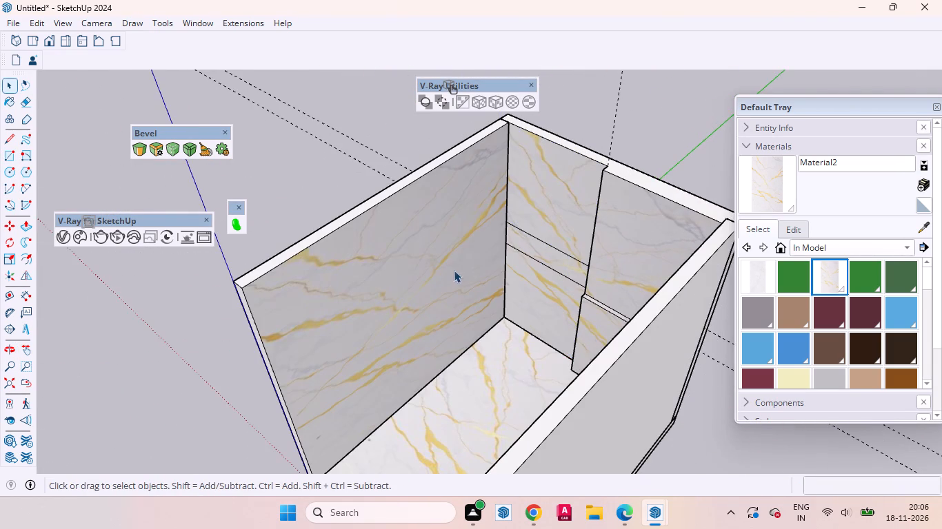
triple_click(438, 271)
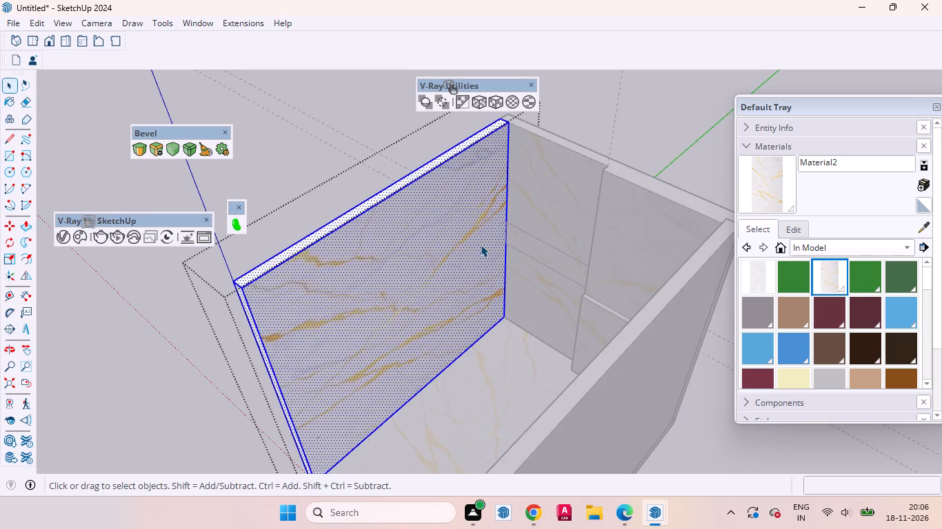
key("l")
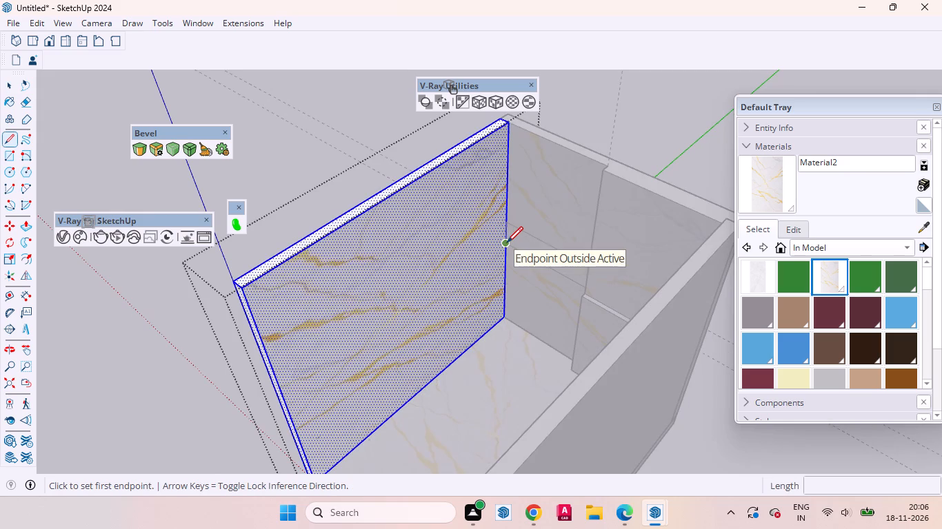
left_click(507, 242)
scroll(467, 253, "down", 5)
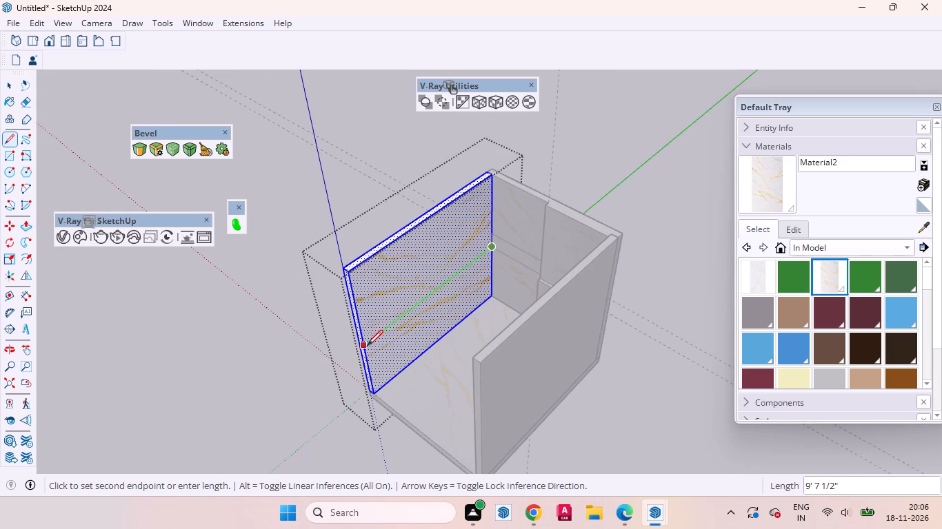
left_click(367, 346)
key("space")
Draw a second 9' 7 1/2" horizontal line on the side wall, continuing the back-wall strip's upper edge across its full length.
left_click(448, 270)
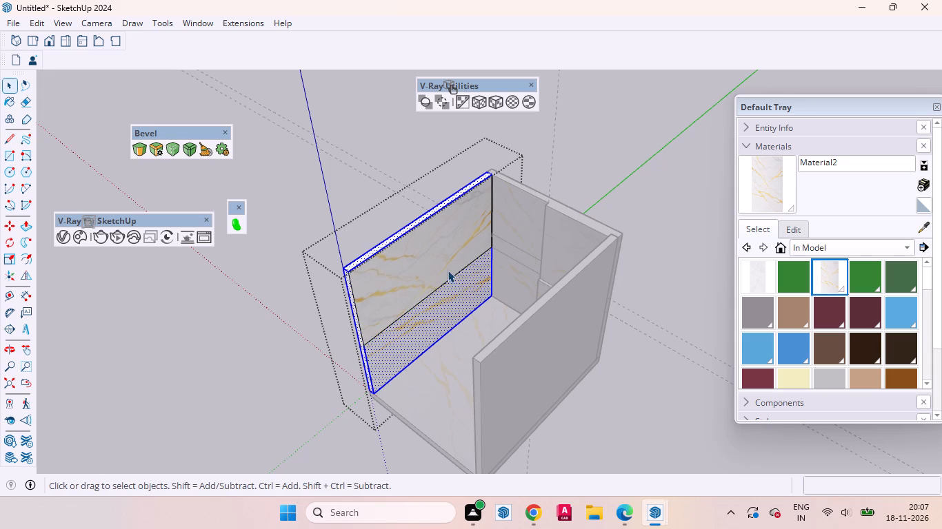
scroll(517, 244, "up", 12)
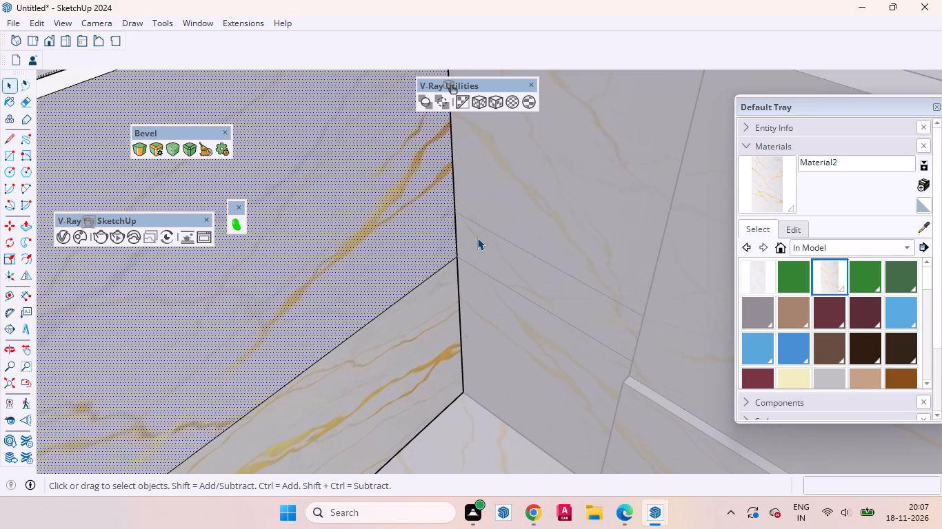
key("l")
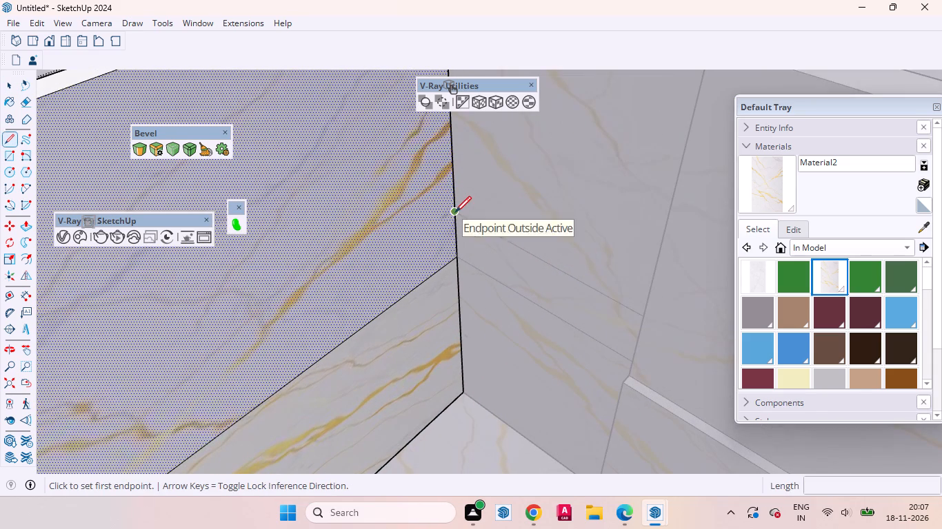
left_click(458, 211)
scroll(433, 227, "down", 11)
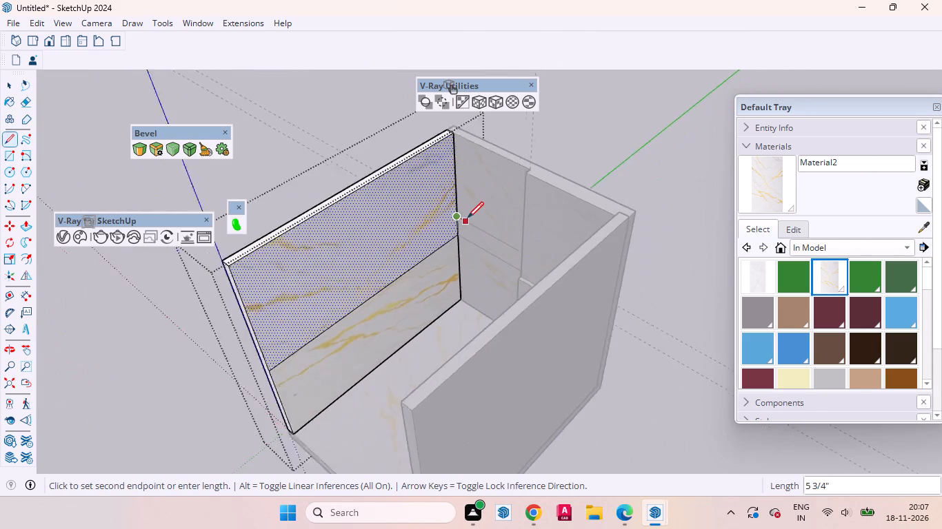
scroll(468, 218, "down", 4)
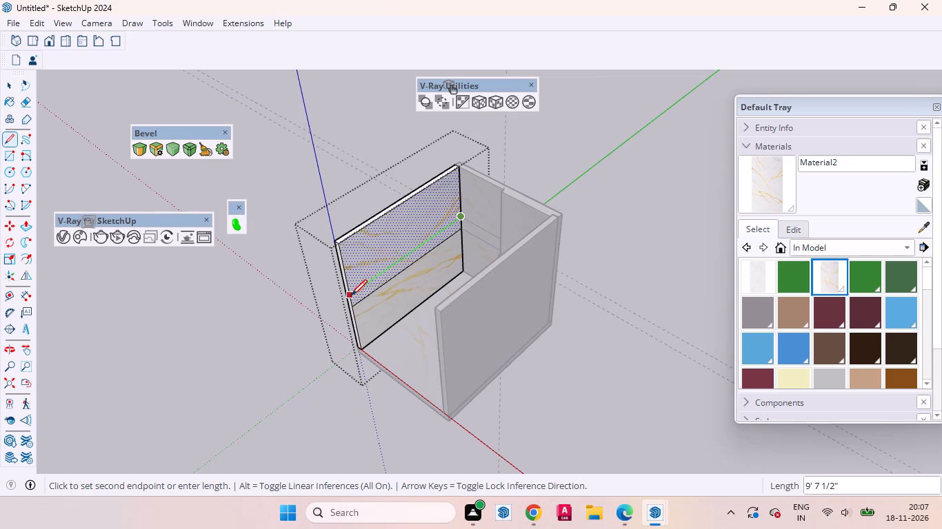
left_click(351, 295)
key("space")
Push the 12" strip on the back wall 2" into the wall with Push/Pull, working inside its group.
middle_click_drag(413, 246, 487, 234)
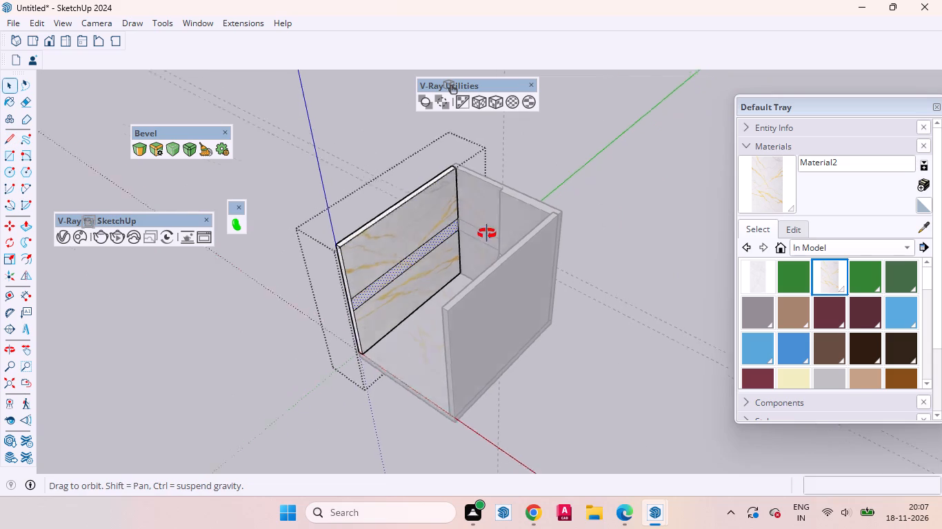
middle_click_drag(487, 234, 551, 206)
scroll(474, 237, "up", 6)
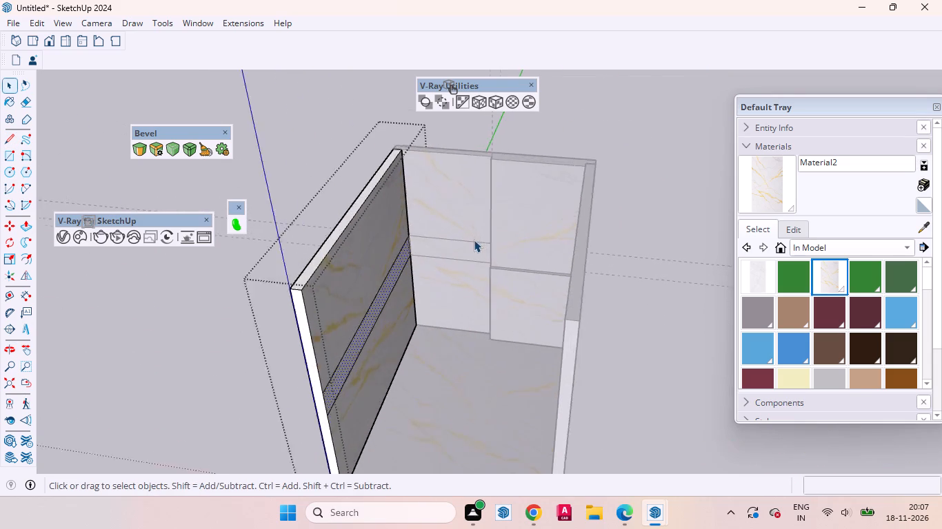
scroll(474, 240, "up", 5)
left_click(463, 259)
scroll(449, 265, "up", 3)
double_click(415, 262)
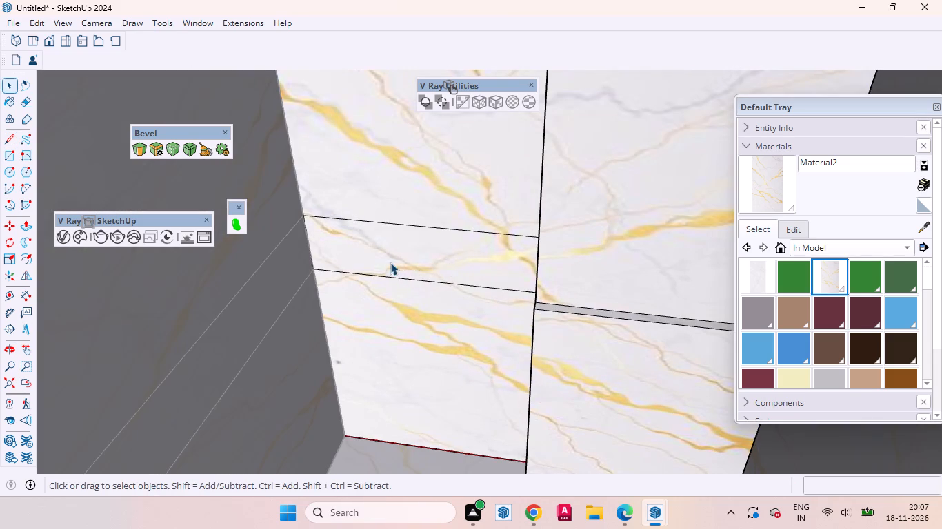
left_click(414, 258)
key("p")
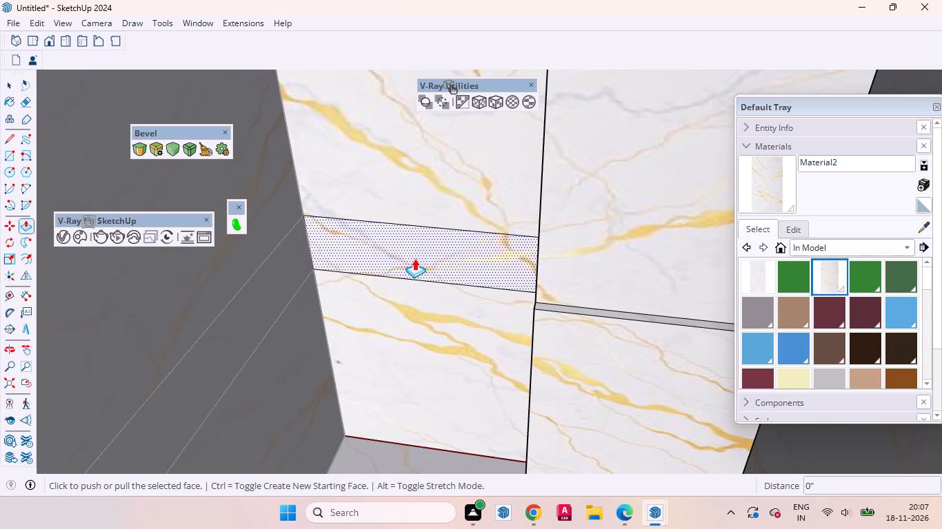
left_click(414, 258)
key("2")
key("Return")
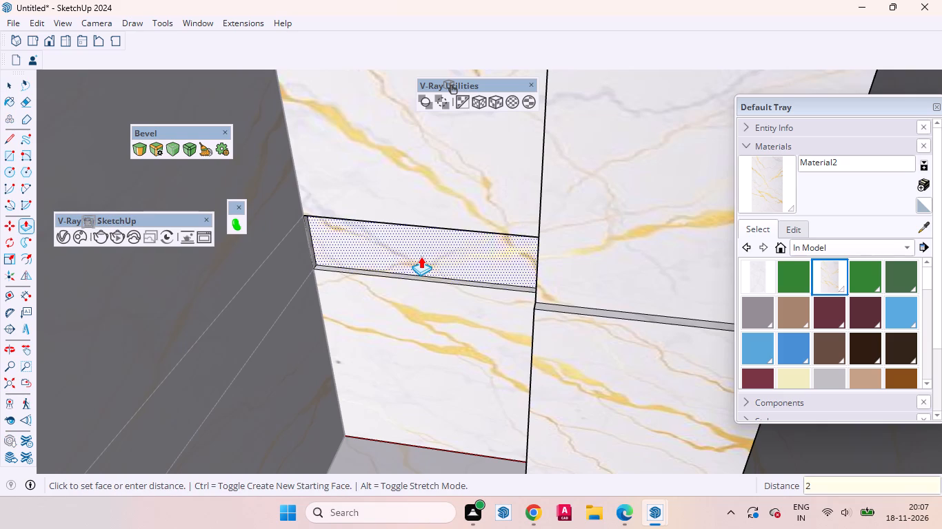
key("space")
left_click(279, 273)
Recess the matching strip on the side wall by the same 2" with Push/Pull, working inside that wall's group.
scroll(419, 206, "down", 4)
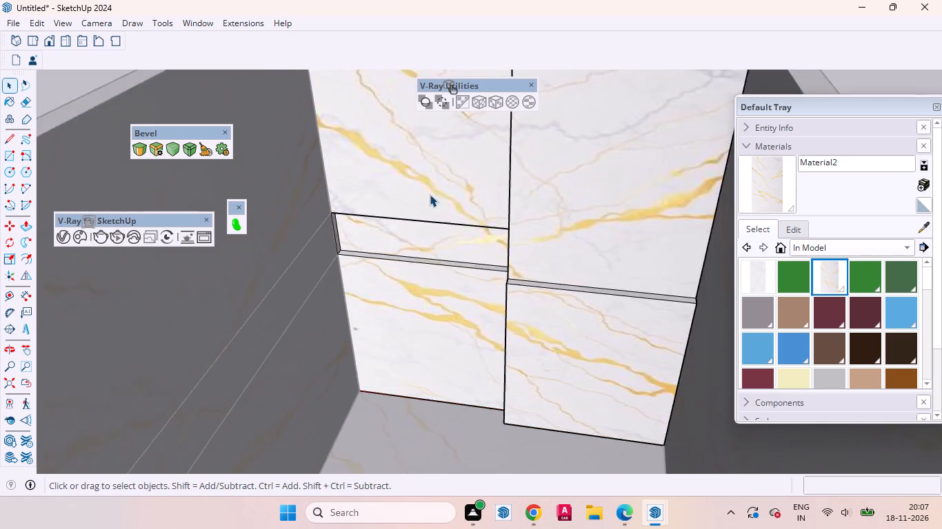
scroll(430, 194, "down", 3)
double_click(337, 262)
left_click(346, 258)
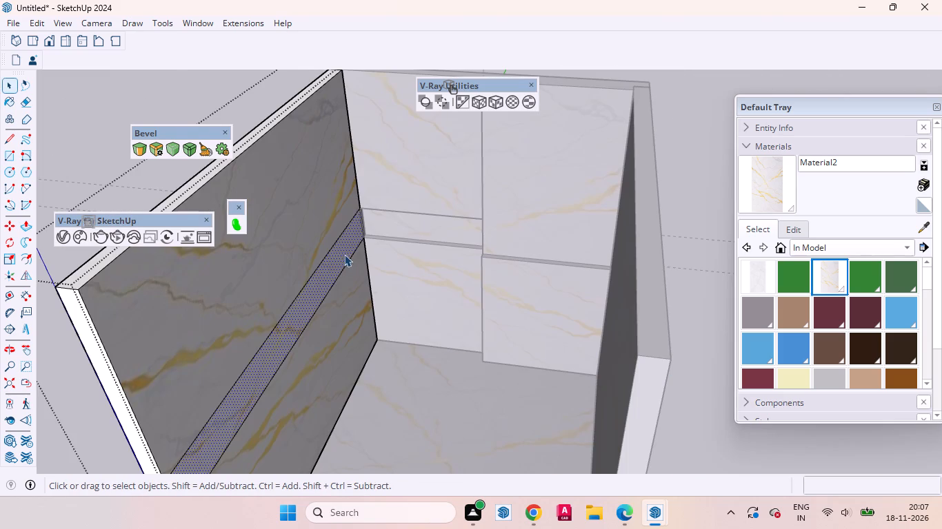
scroll(345, 250, "up", 2)
key("p")
double_click(345, 250)
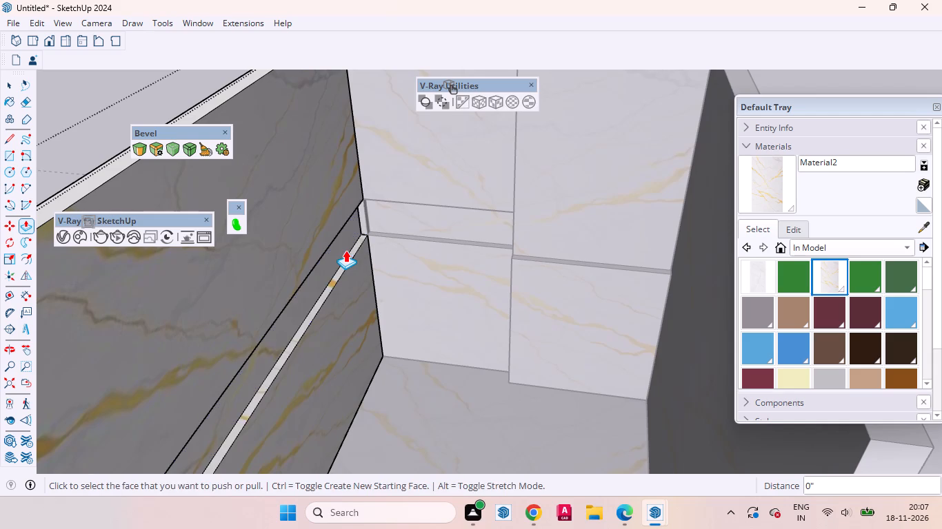
key("space")
scroll(359, 269, "down", 8)
left_click(577, 187)
Push the back-wall recess's end face at the corner by the same 2" so it joins the side wall's recess.
scroll(381, 229, "up", 3)
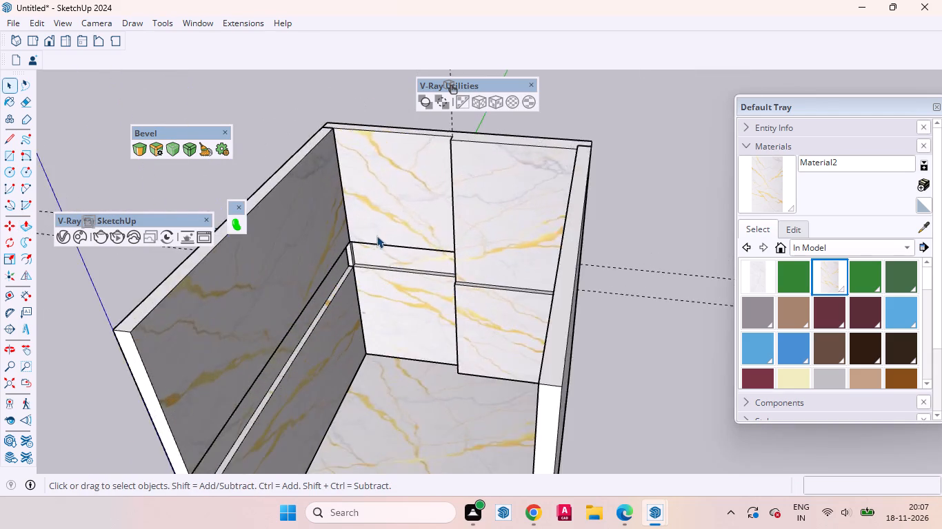
scroll(377, 236, "up", 14)
middle_click_drag(337, 247, 319, 220)
scroll(326, 229, "up", 3)
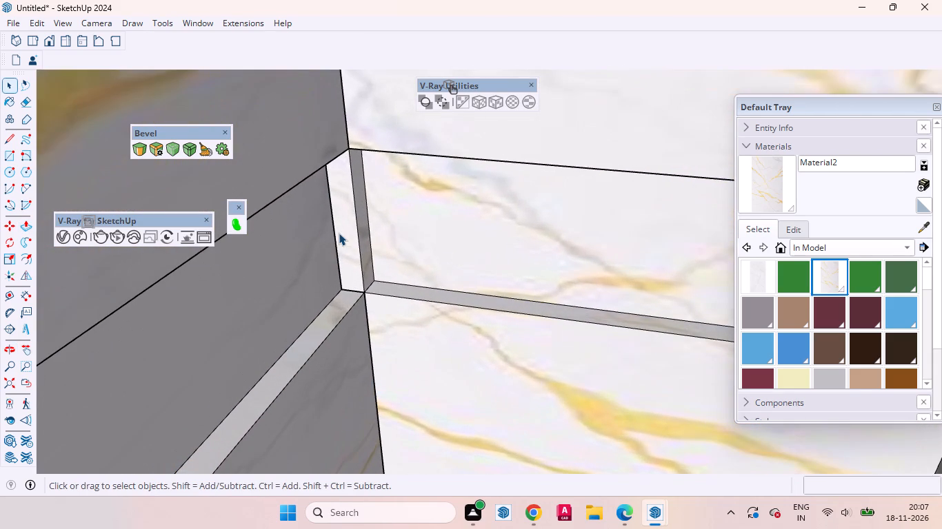
left_click(339, 233)
double_click(346, 233)
left_click(348, 241)
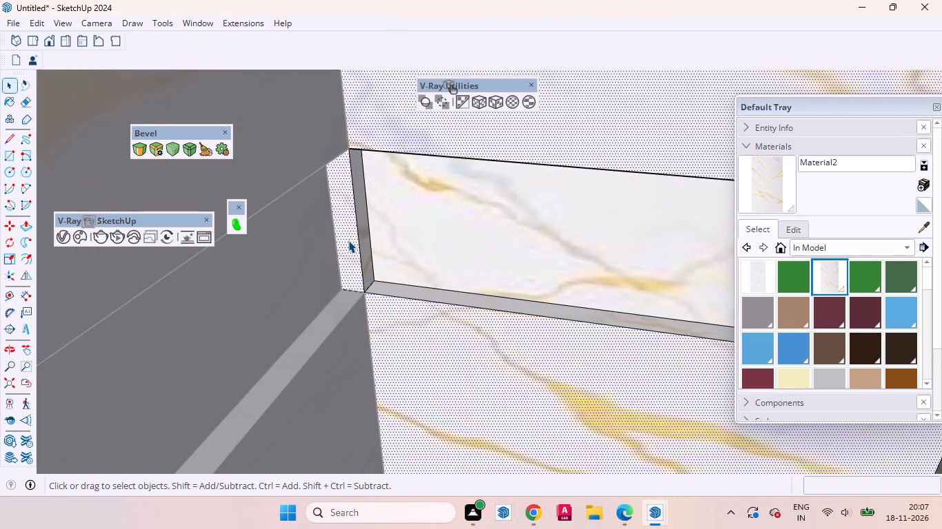
left_click(348, 240)
left_click(366, 245)
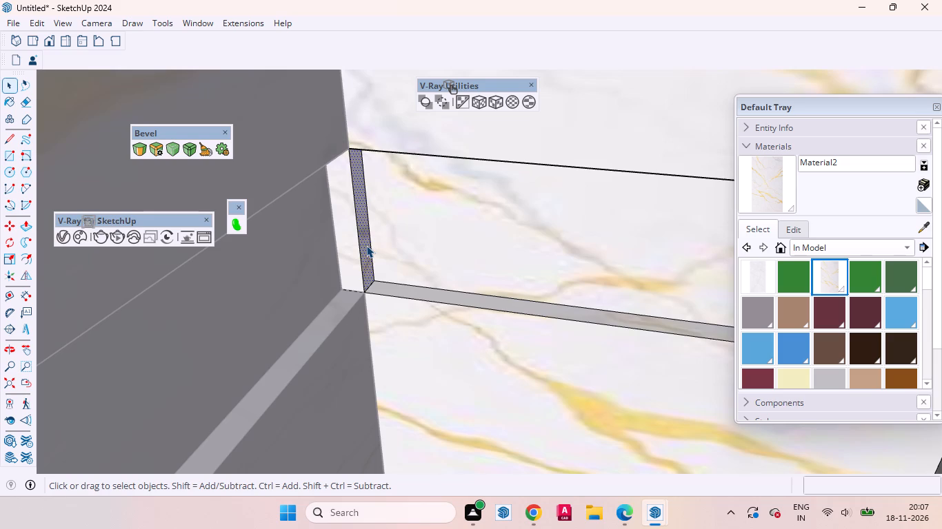
key("p")
double_click(366, 245)
key("space")
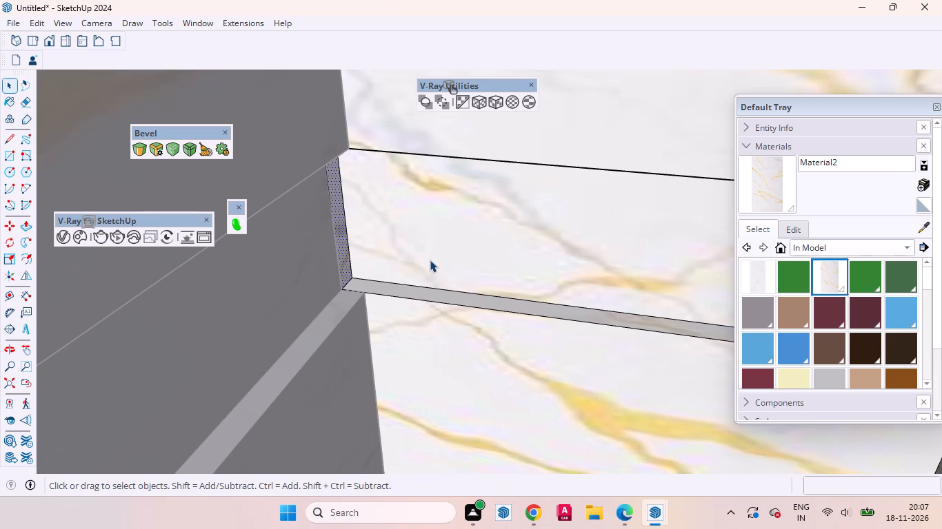
scroll(430, 263, "down", 1)
scroll(430, 264, "up", 1)
scroll(430, 264, "down", 1)
scroll(430, 264, "up", 1)
scroll(430, 264, "down", 20)
scroll(430, 264, "down", 3)
left_click(651, 180)
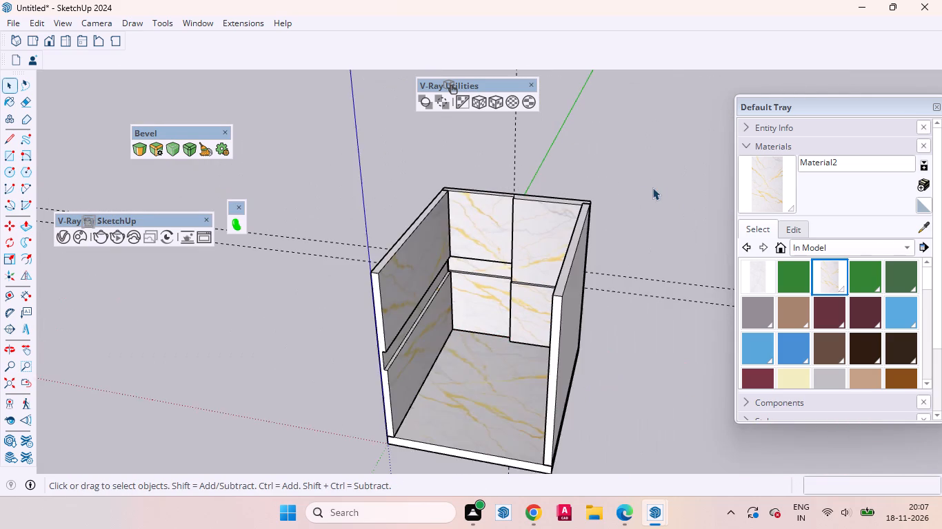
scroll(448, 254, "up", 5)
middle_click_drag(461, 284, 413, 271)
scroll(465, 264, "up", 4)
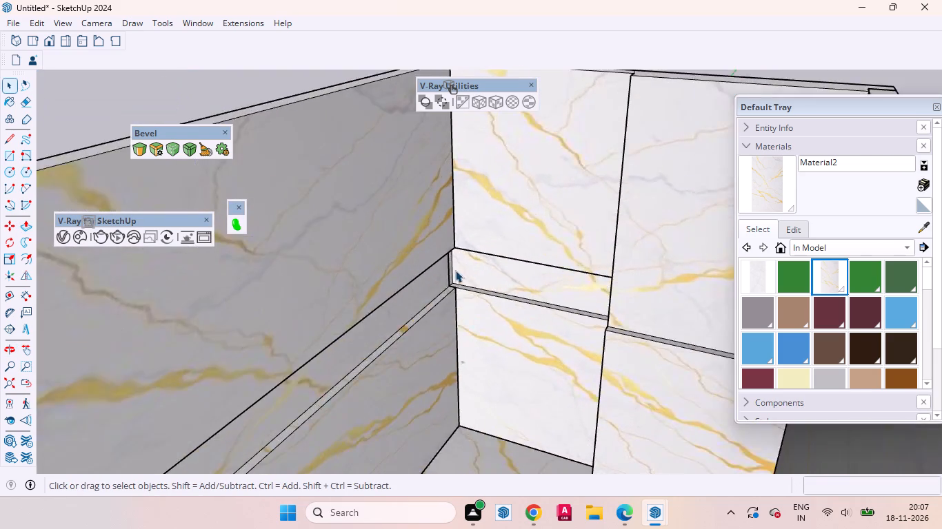
Hide the vertical edge at the back-wall recess's corner end, working inside the back wall's group.
scroll(455, 270, "up", 13)
middle_click_drag(450, 294, 339, 323)
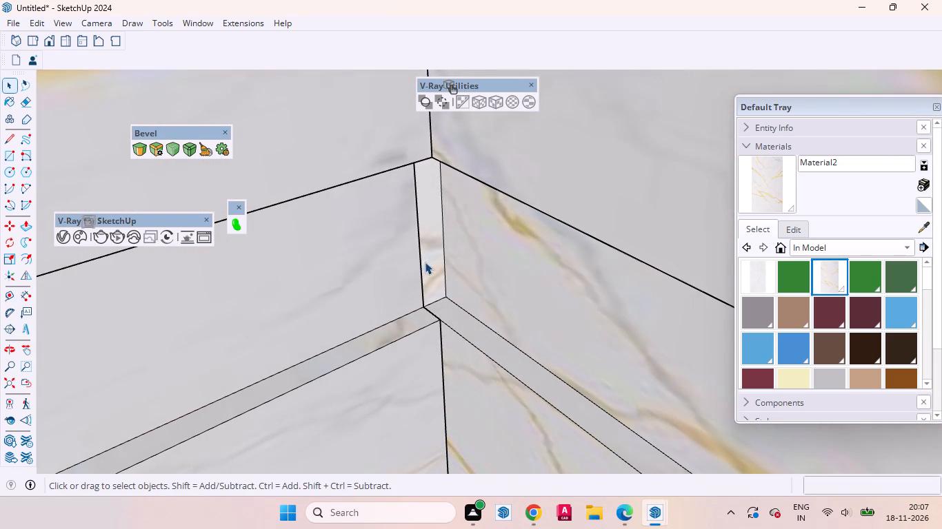
left_click(420, 251)
double_click(420, 251)
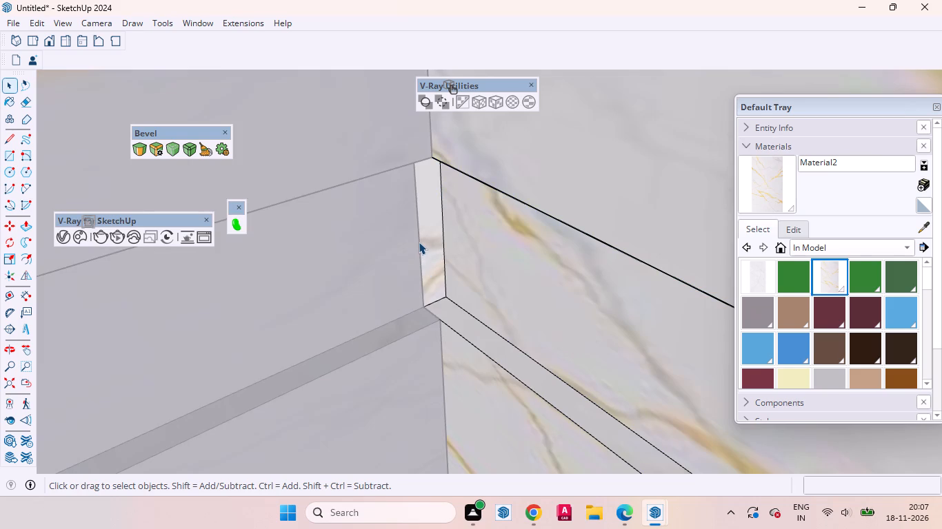
left_click(419, 242)
right_click(419, 241)
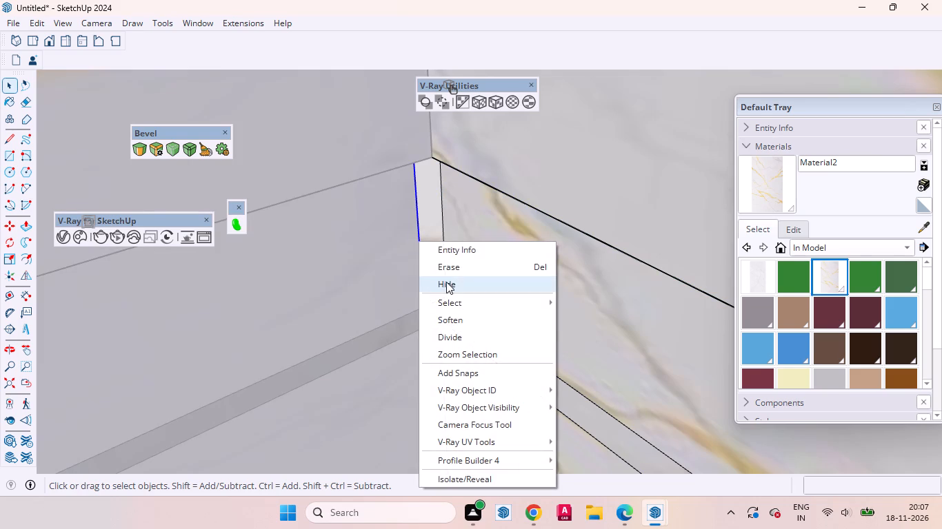
left_click(446, 282)
Hide the matching vertical corner edge of the side wall's recess, working inside that wall's group.
middle_click_drag(428, 292, 497, 270)
left_click(371, 284)
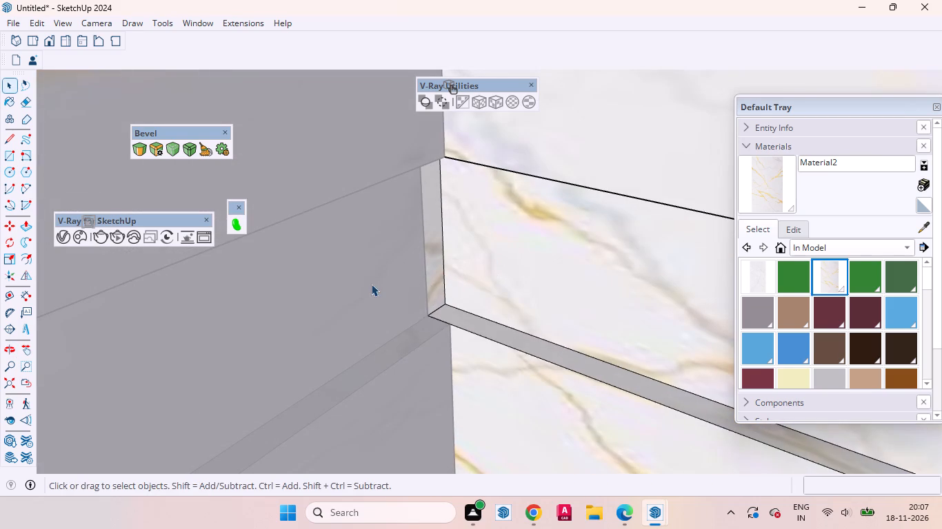
double_click(342, 284)
left_click(426, 255)
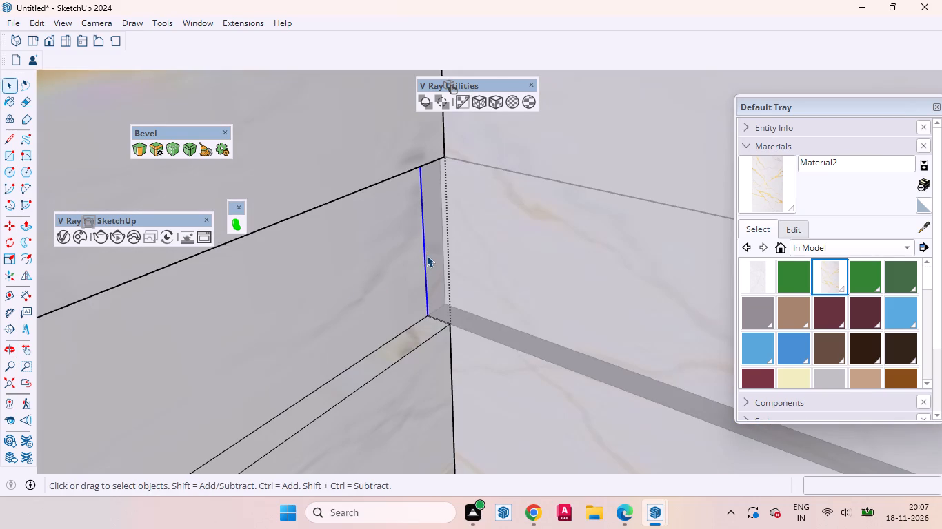
right_click(426, 255)
left_click(457, 293)
scroll(483, 271, "down", 9)
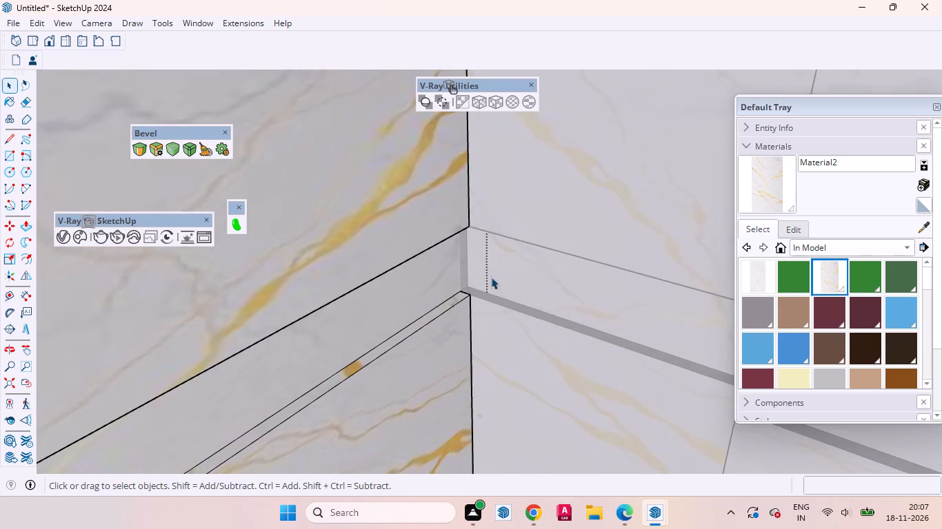
scroll(491, 277, "down", 18)
left_click(572, 200)
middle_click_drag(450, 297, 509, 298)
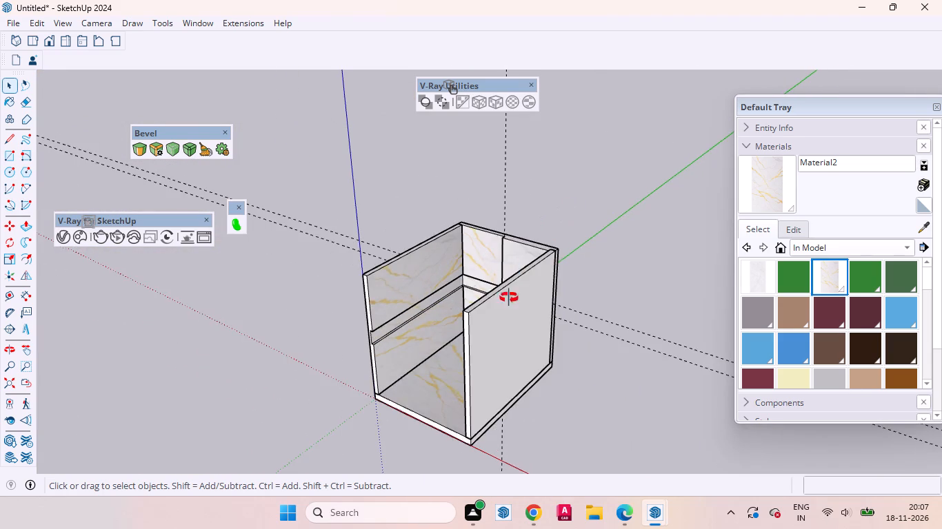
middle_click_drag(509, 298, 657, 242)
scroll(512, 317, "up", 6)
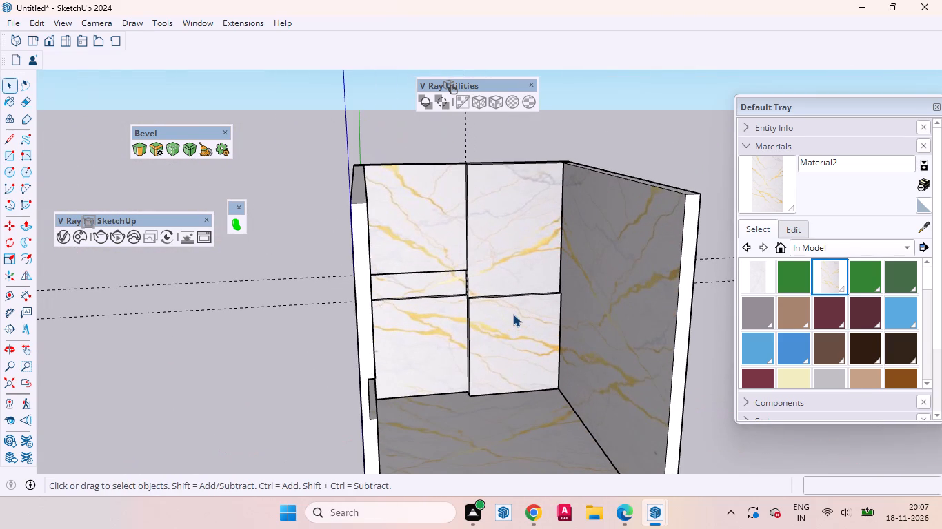
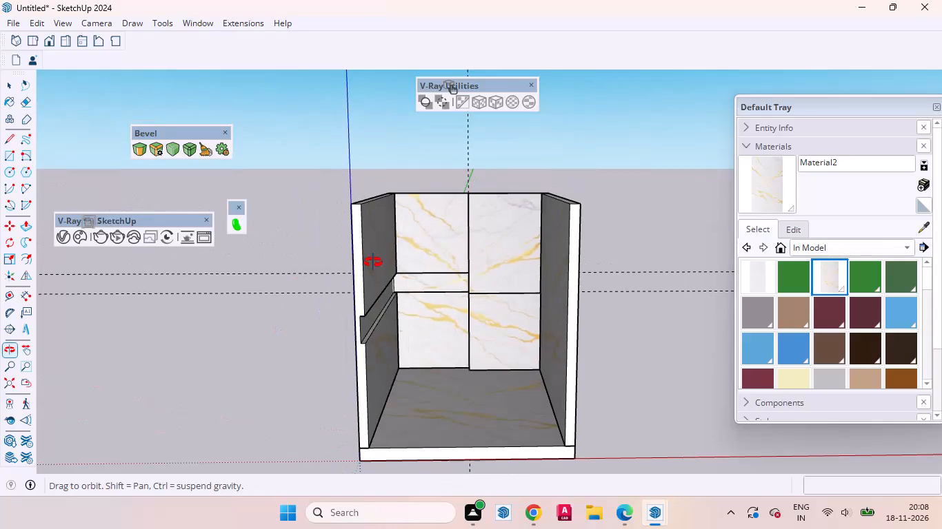
Examine the corner where the recessed strips of the back wall and side wall meet.
scroll(417, 284, "up", 2)
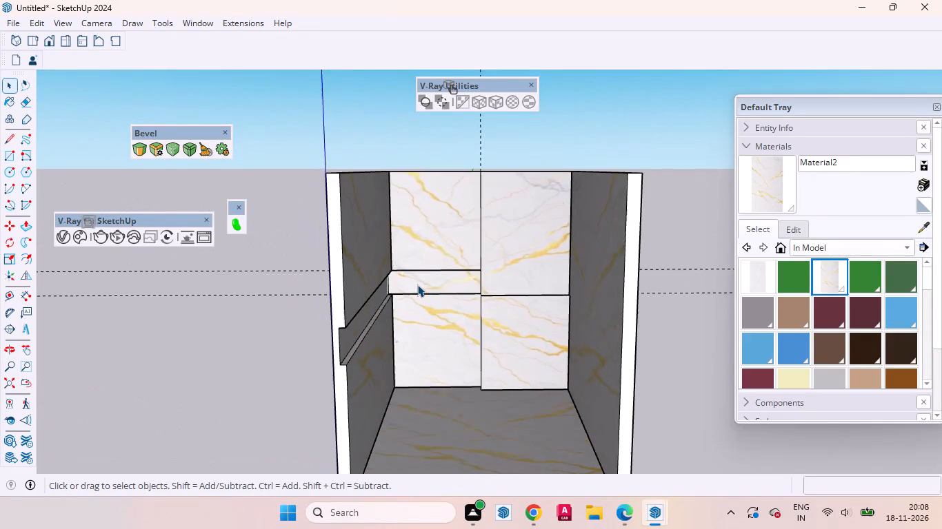
scroll(417, 284, "up", 5)
middle_click_drag(468, 321, 425, 499)
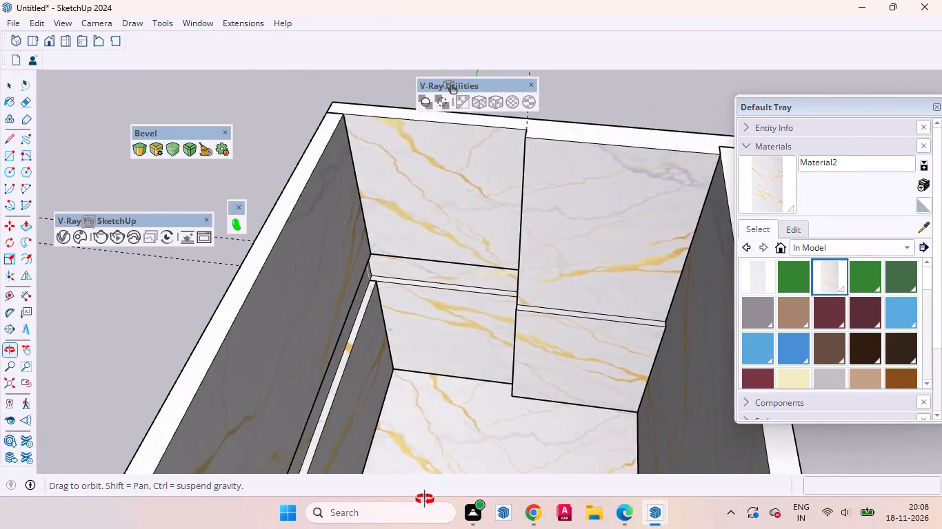
middle_click_drag(425, 499, 452, 357)
scroll(470, 306, "down", 3)
scroll(467, 284, "up", 1)
scroll(467, 284, "down", 2)
scroll(381, 329, "up", 5)
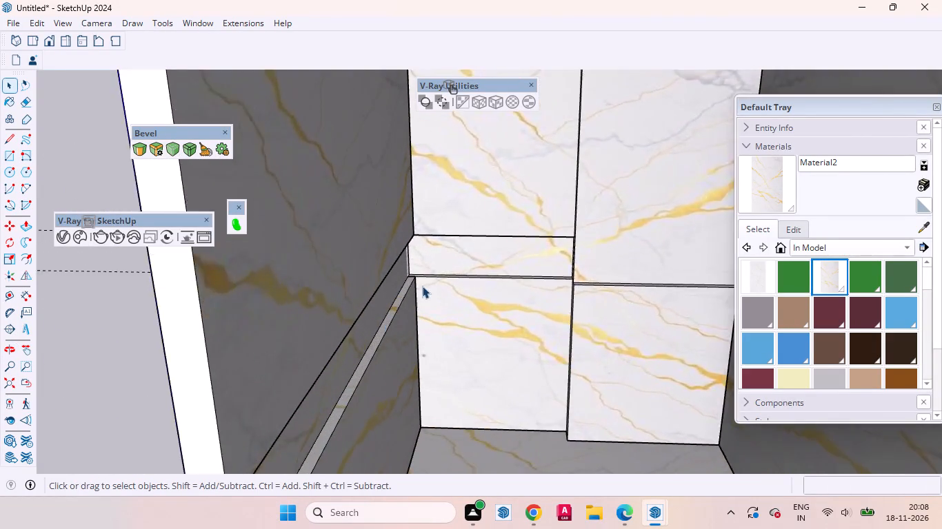
scroll(422, 286, "up", 6)
scroll(454, 291, "down", 2)
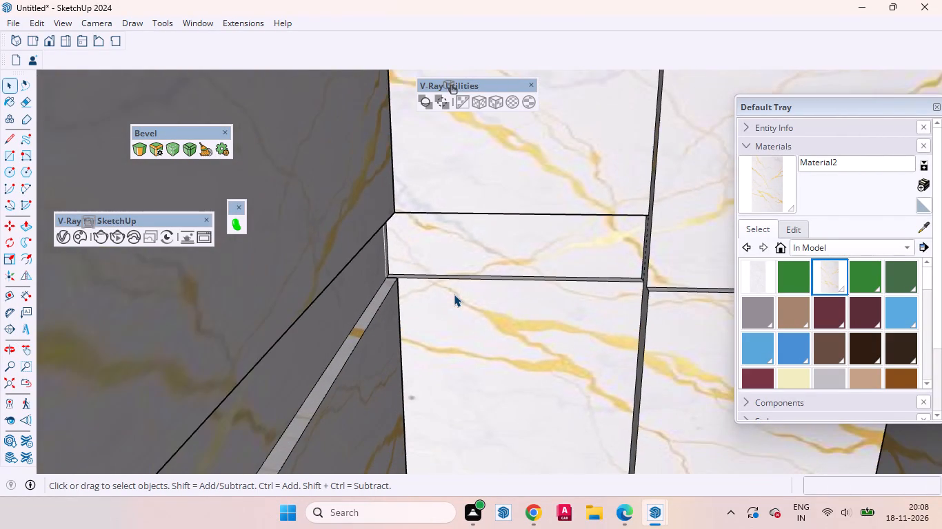
scroll(454, 294, "down", 2)
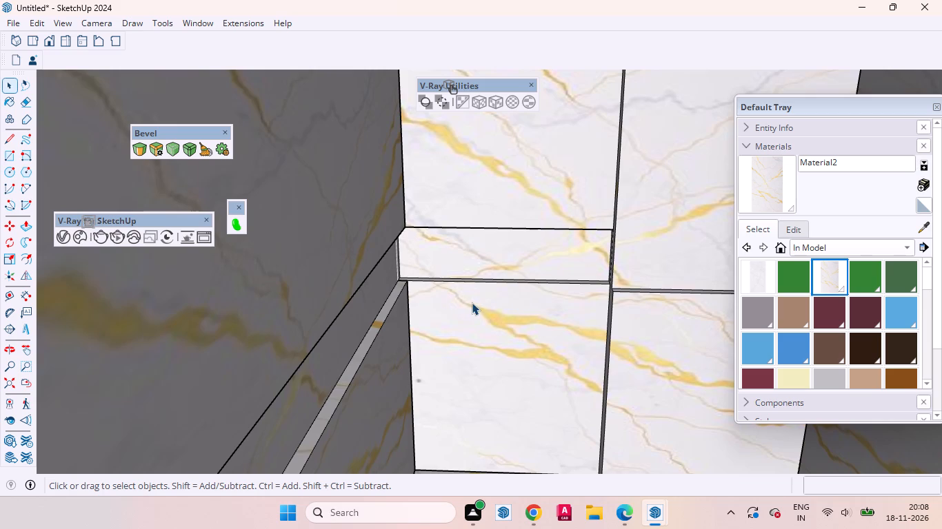
scroll(639, 304, "down", 4)
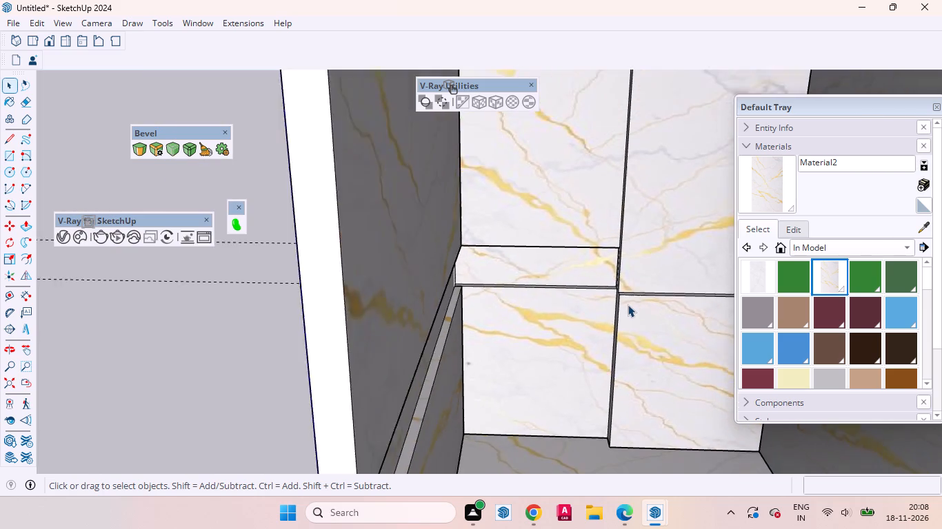
Draw a vertical line along the corner from the floor to the recess inside the back wall's group, bounding the lower face beside the side wall.
scroll(580, 303, "up", 1)
scroll(590, 303, "down", 1)
scroll(541, 309, "up", 3)
left_click(544, 331)
double_click(527, 332)
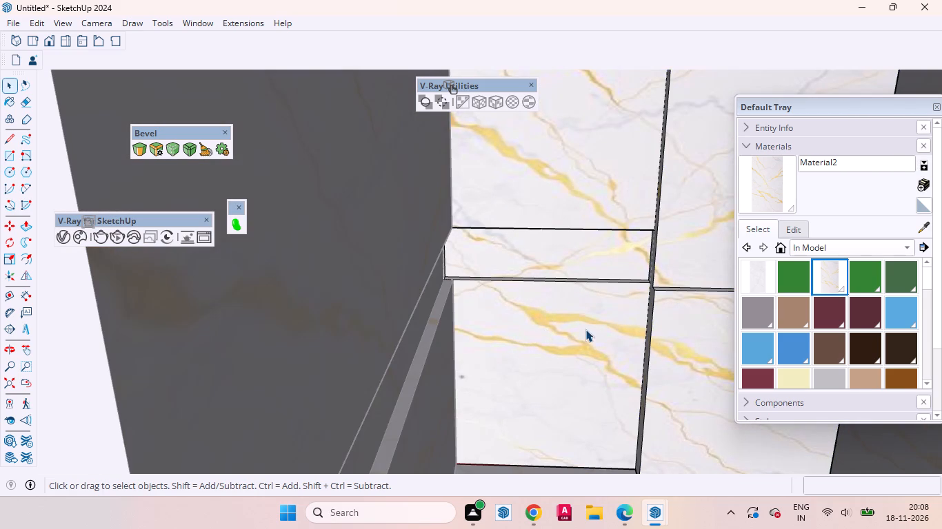
left_click(585, 329)
scroll(451, 298, "up", 7)
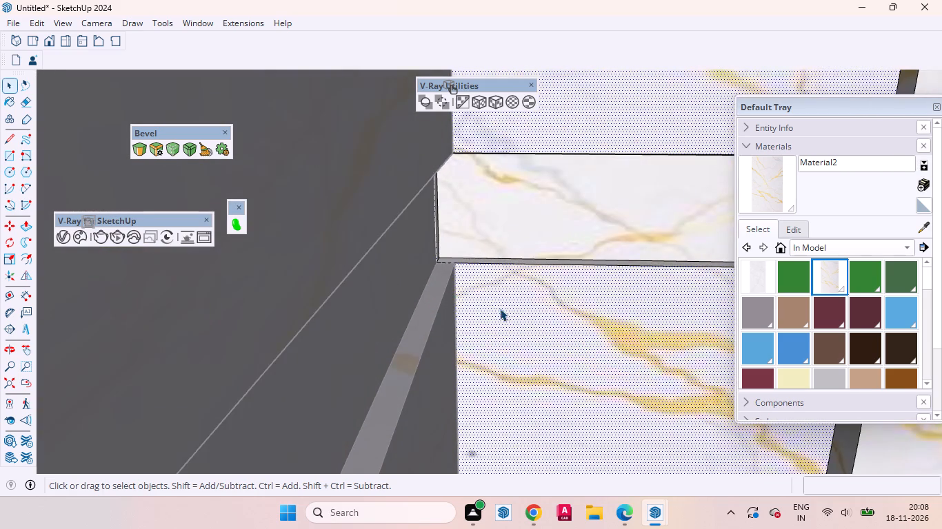
middle_click_drag(497, 322, 440, 335)
scroll(493, 302, "down", 6)
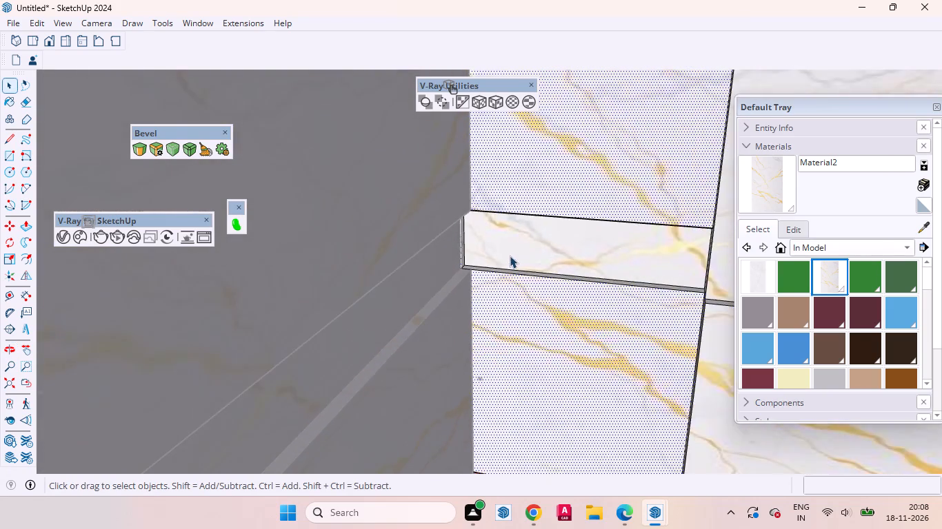
scroll(521, 256, "down", 8)
scroll(523, 349, "up", 4)
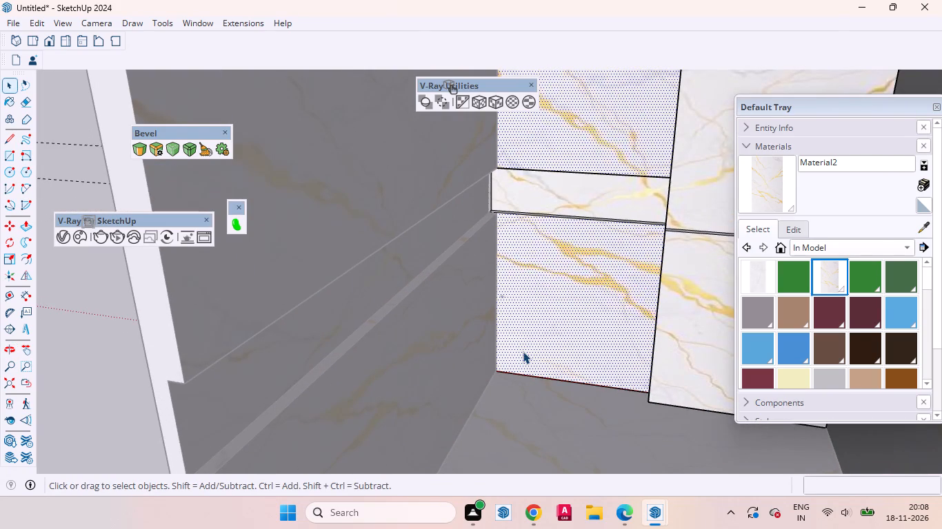
key("l")
left_click(494, 371)
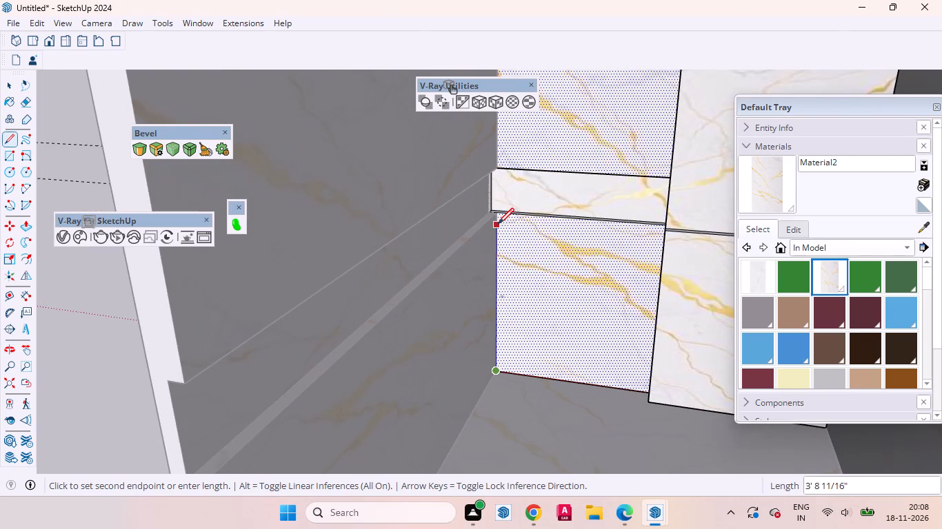
left_click(498, 216)
Pull the back wall's lower face beside the corner outward by 1" with Push/Pull.
key("space")
left_click(567, 271)
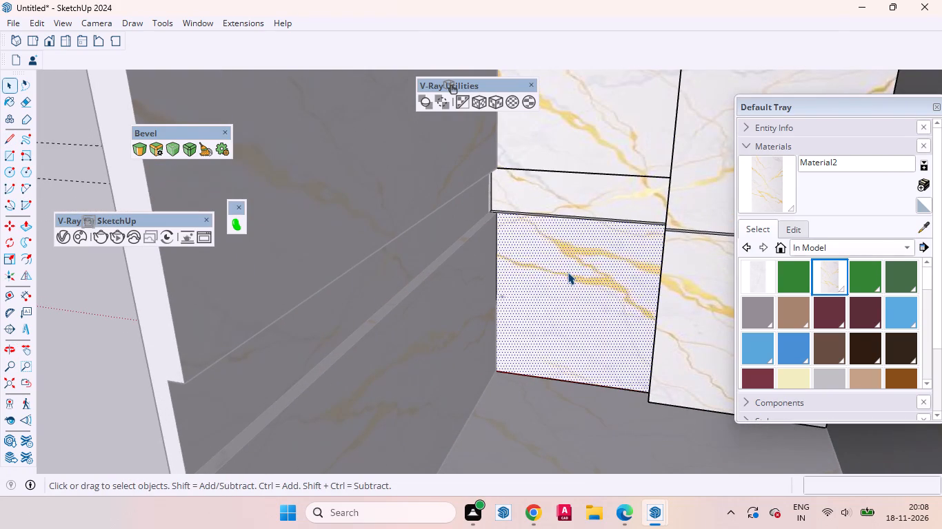
key("p")
left_click(568, 272)
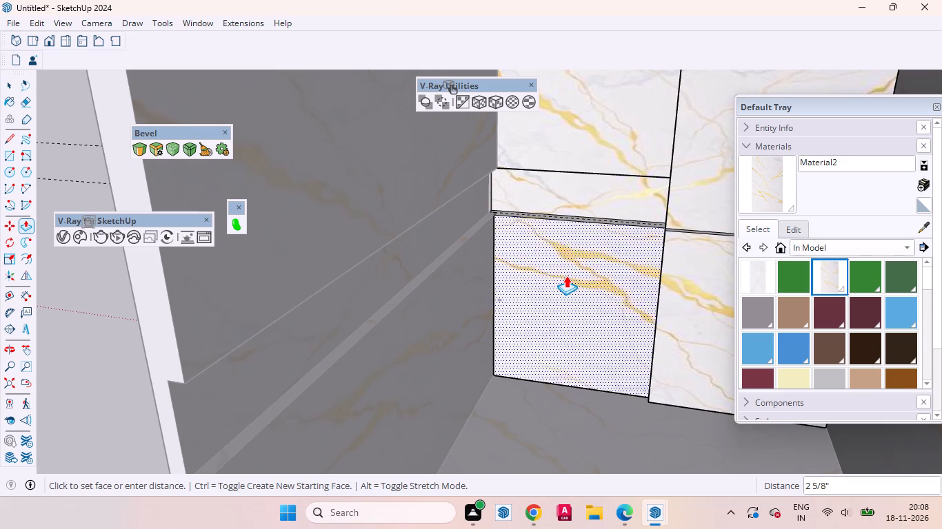
key("1")
key("Return")
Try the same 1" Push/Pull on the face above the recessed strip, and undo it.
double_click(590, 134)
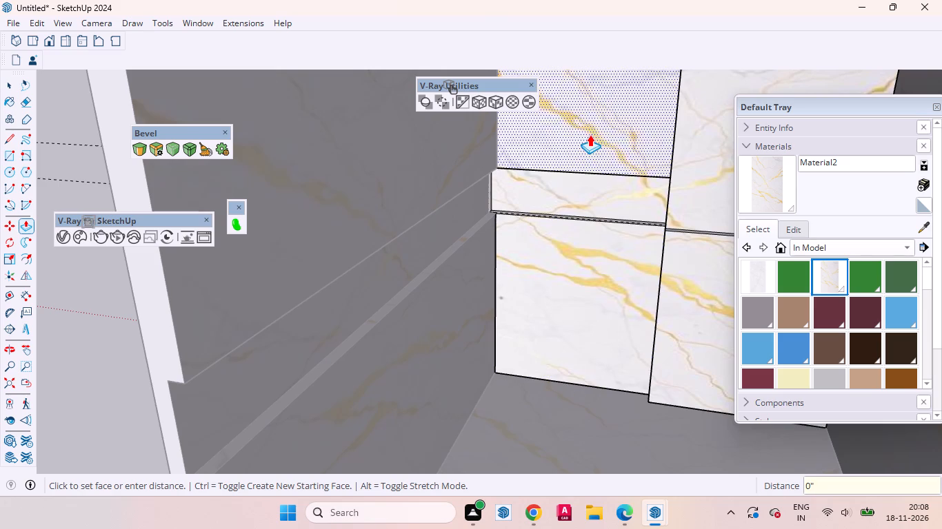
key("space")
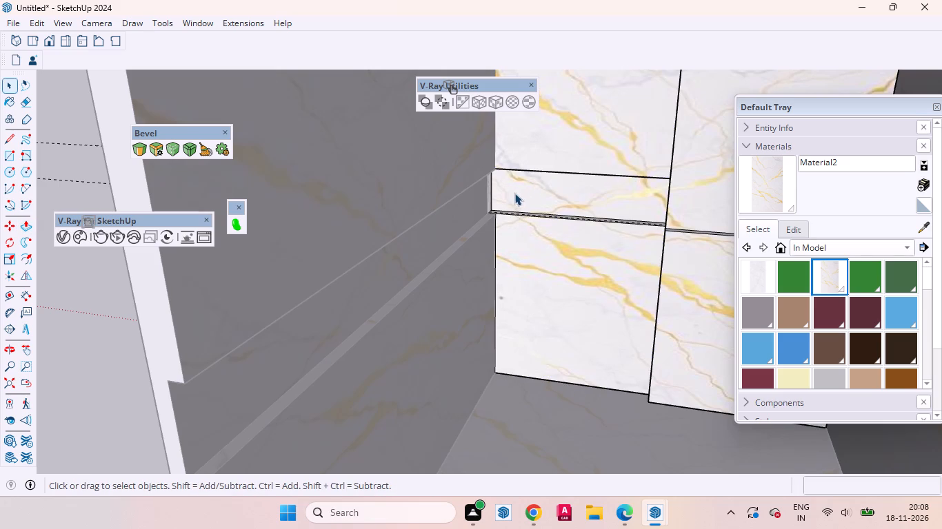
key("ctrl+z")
Draw a vertical line of about 4' along the corner from the recess's upper edge to the top of the back wall.
scroll(470, 317, "down", 2)
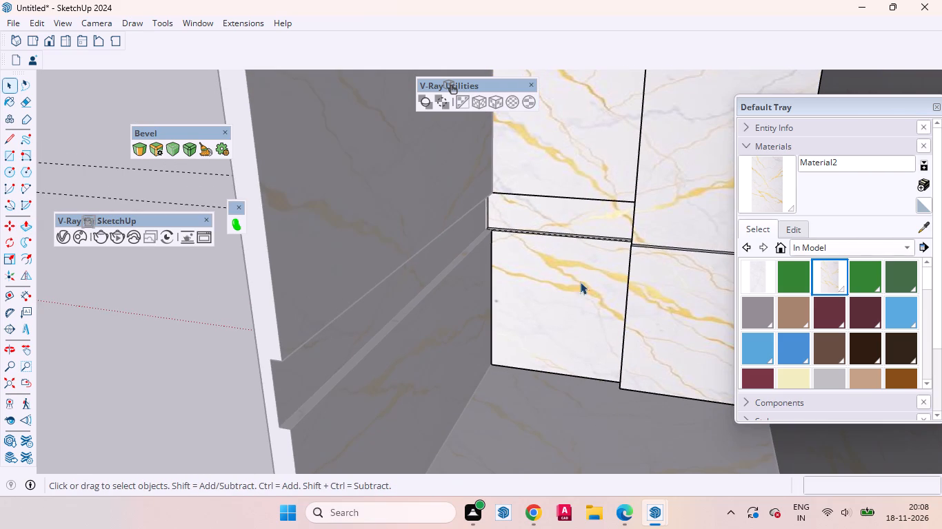
middle_click_drag(595, 254, 477, 373)
scroll(552, 400, "down", 3)
left_click(546, 282)
key("l")
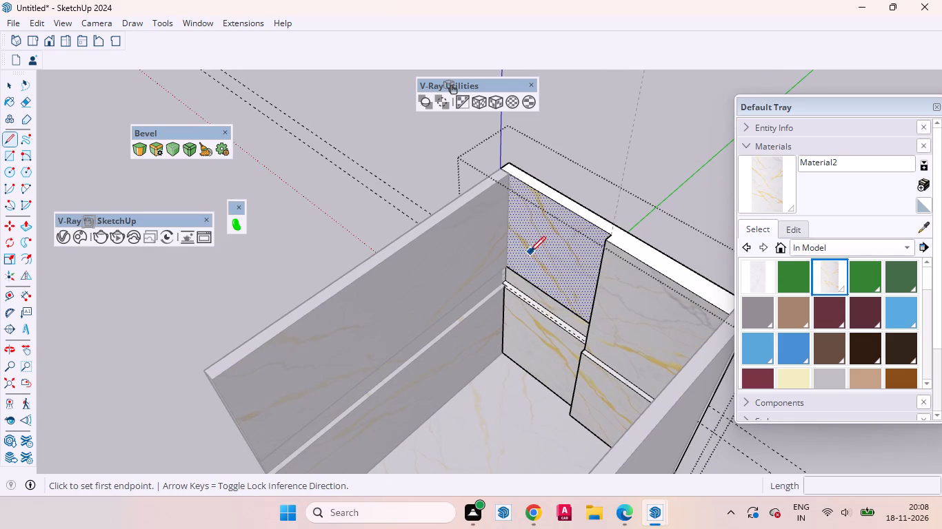
left_click(508, 266)
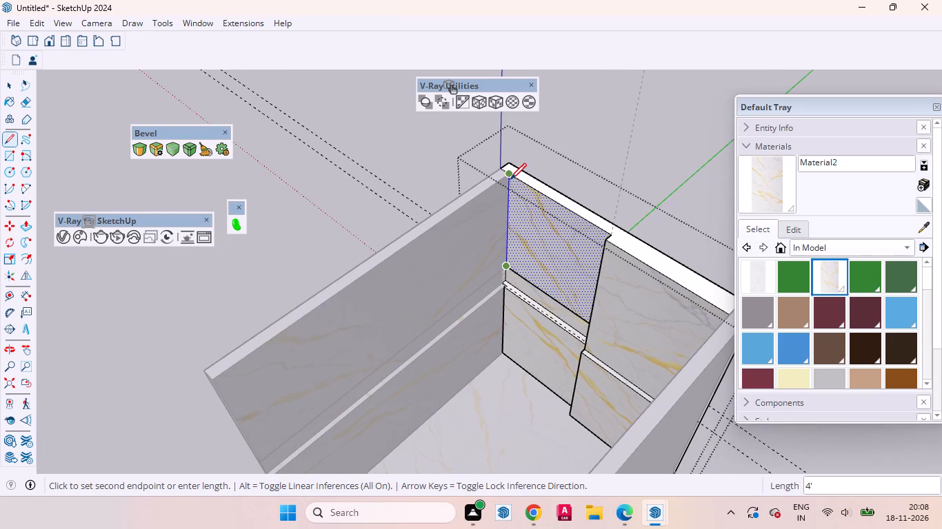
left_click(510, 179)
Repeat the 1" Push/Pull on the back wall's upper face beside the corner.
key("space")
left_click(537, 242)
key("p")
double_click(537, 241)
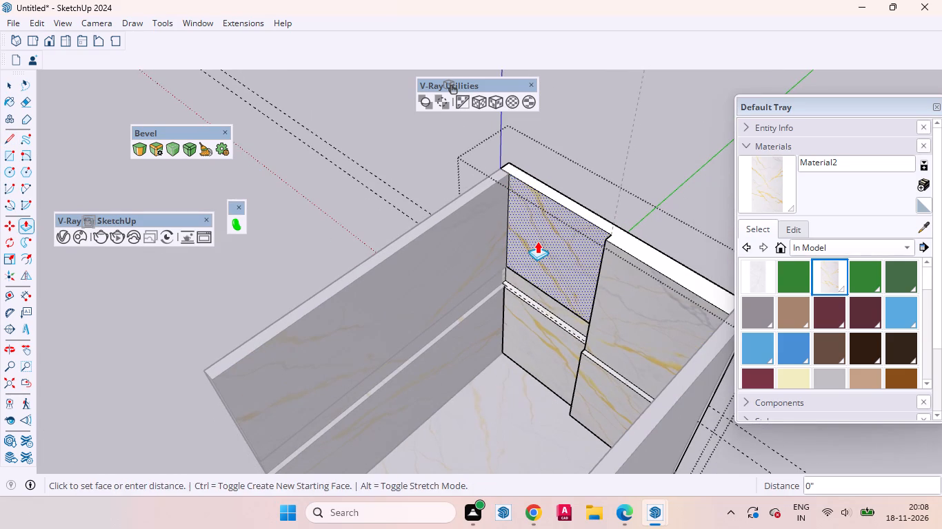
key("space")
Examine the back wall's upper and lower faces around the recessed strip at the corner.
middle_click_drag(510, 282, 634, 231)
scroll(598, 289, "up", 3)
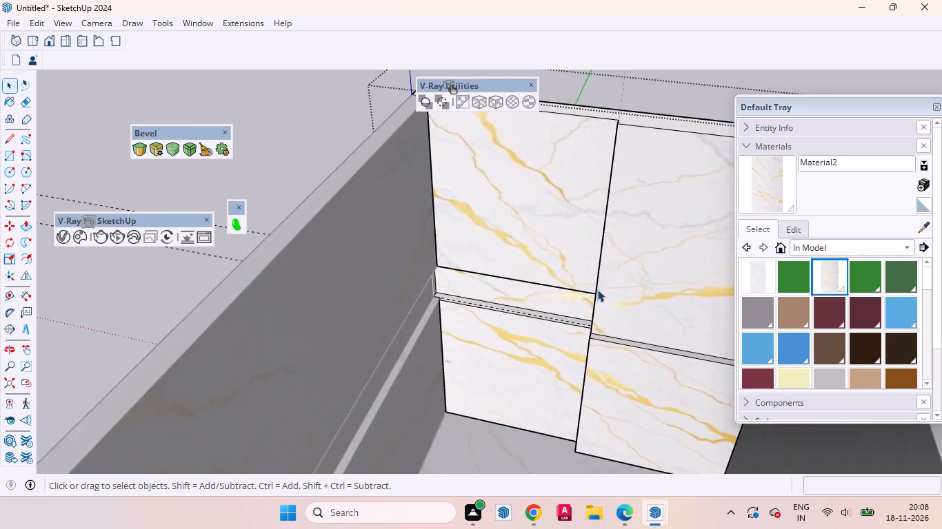
scroll(597, 289, "up", 8)
middle_click_drag(462, 309, 452, 291)
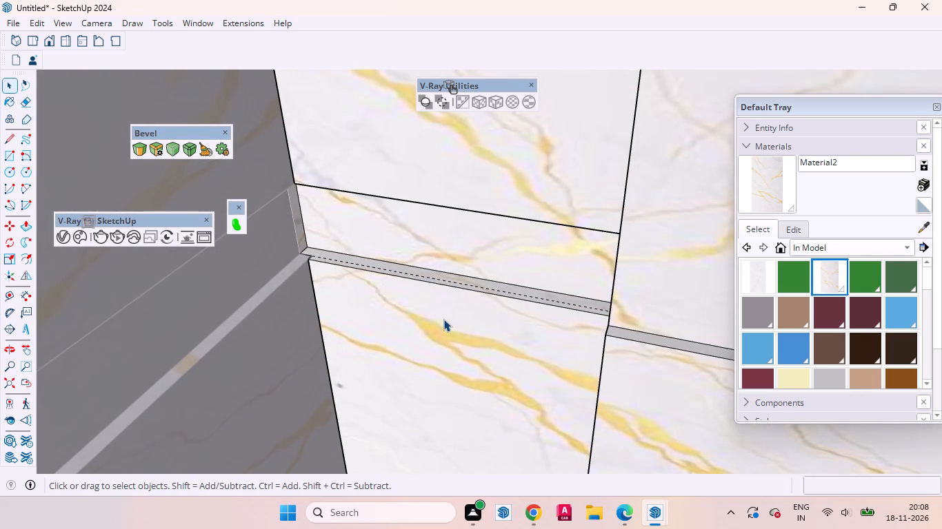
scroll(368, 287, "up", 3)
scroll(577, 264, "down", 11)
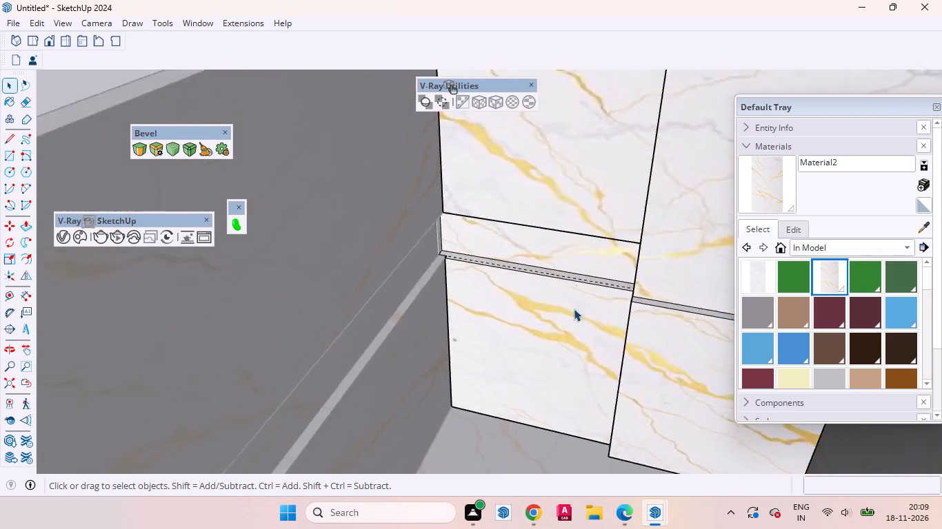
scroll(574, 309, "down", 6)
middle_click_drag(489, 380, 506, 504)
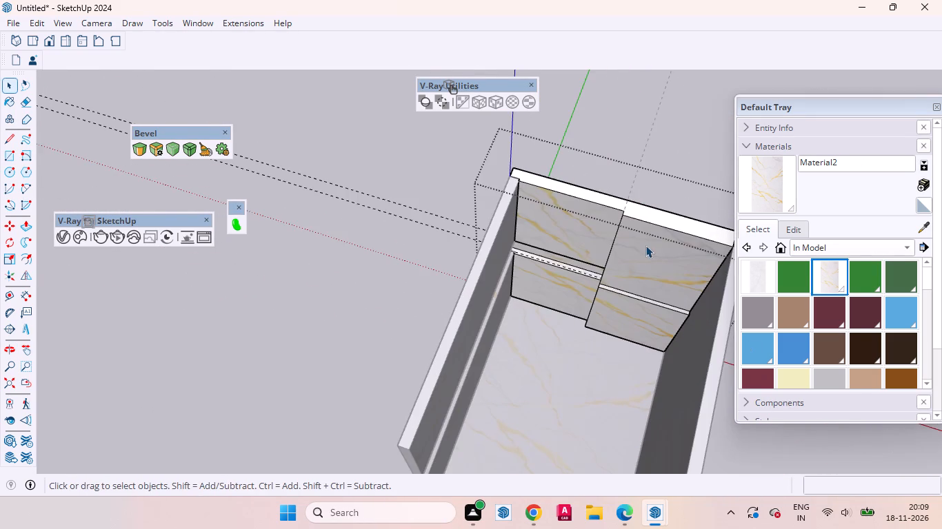
Push/Pull the back face of the back wall's recessed strip by 1".
scroll(645, 241, "up", 3)
scroll(590, 290, "up", 10)
middle_click_drag(522, 253, 496, 176)
scroll(496, 176, "up", 1)
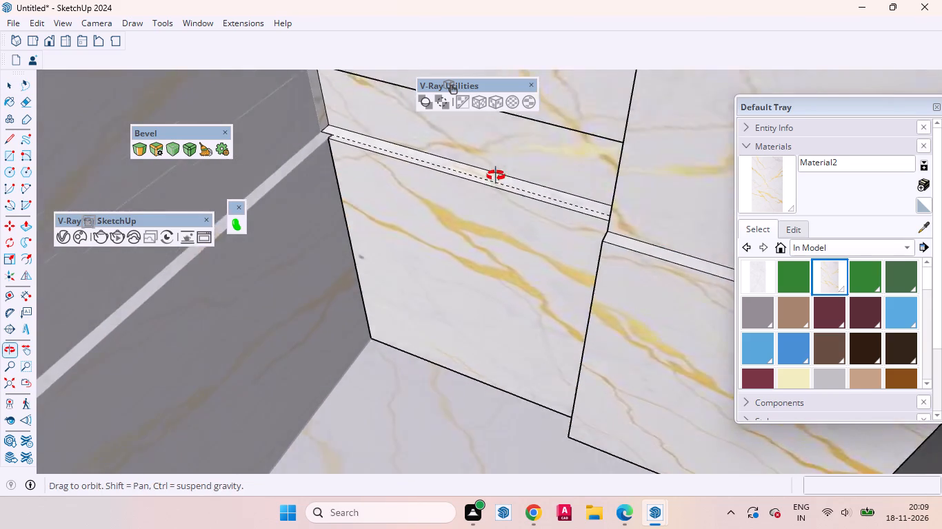
left_click(534, 152)
key("p")
left_click(534, 152)
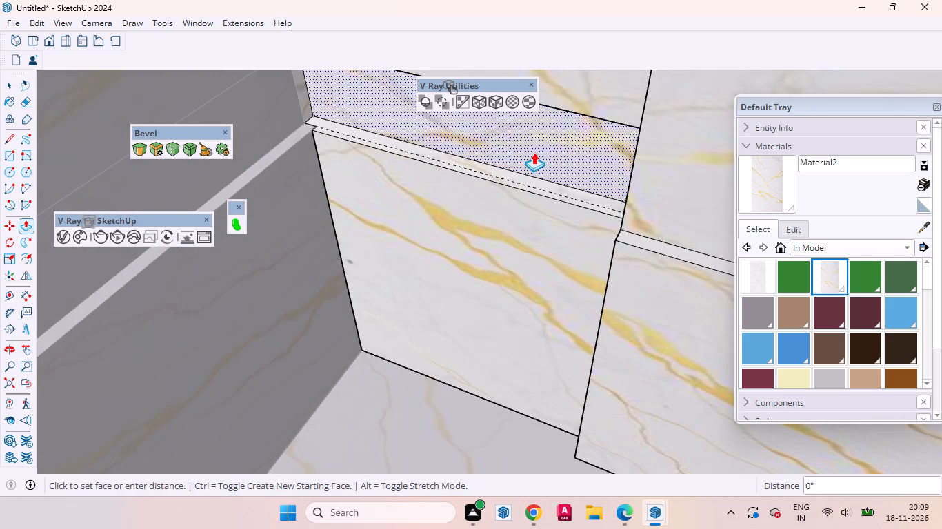
key("1")
key("Return")
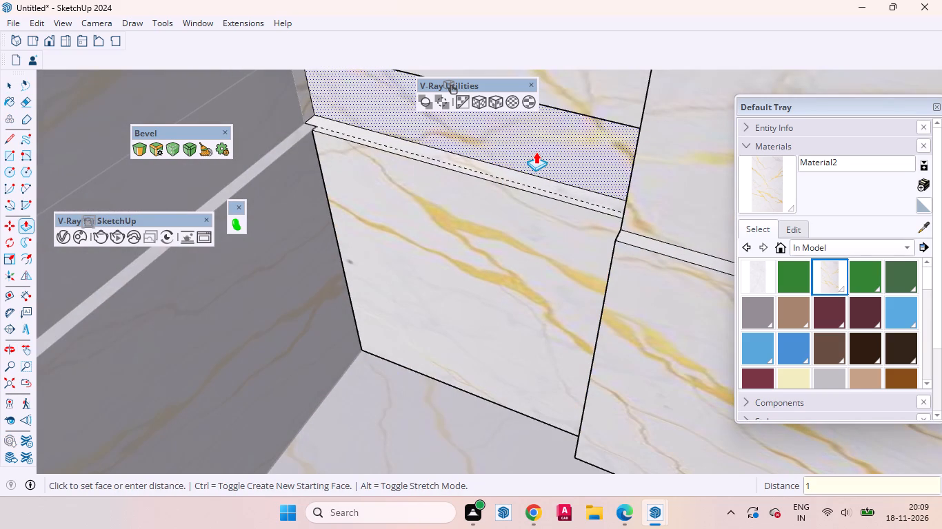
key("space")
Pull the lower face of the back wall's raised stepped panel outward by 1" with Push/Pull.
scroll(516, 280, "down", 4)
scroll(519, 290, "up", 1)
scroll(513, 294, "down", 9)
middle_click_drag(461, 311, 645, 183)
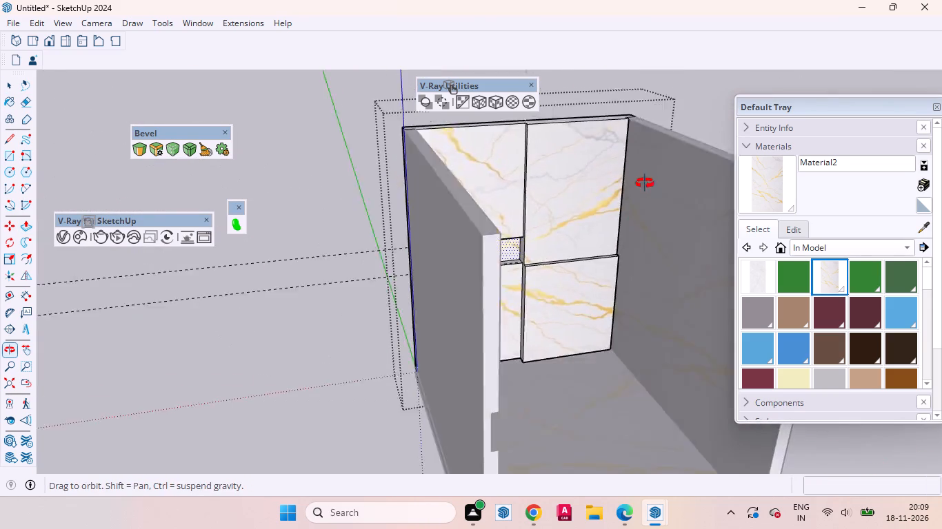
middle_click_drag(645, 183, 586, 170)
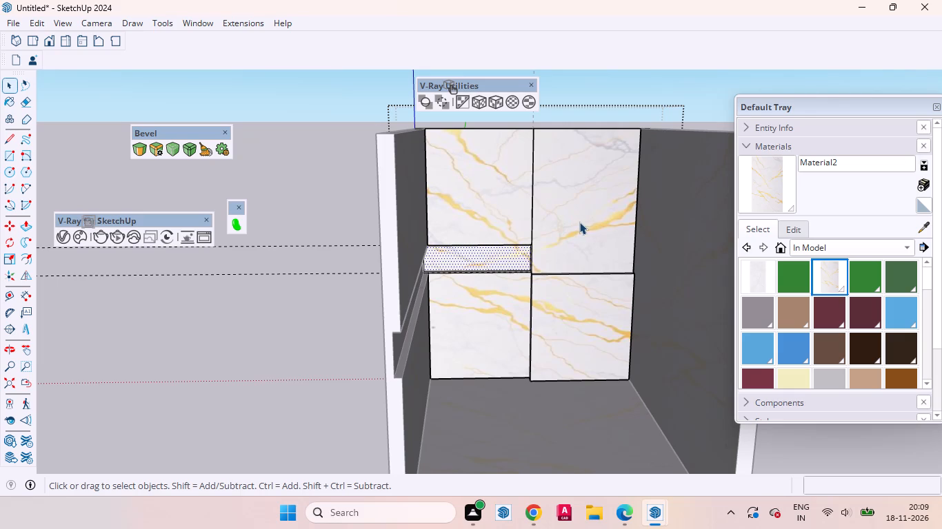
scroll(514, 225, "down", 4)
middle_click_drag(550, 285, 669, 470)
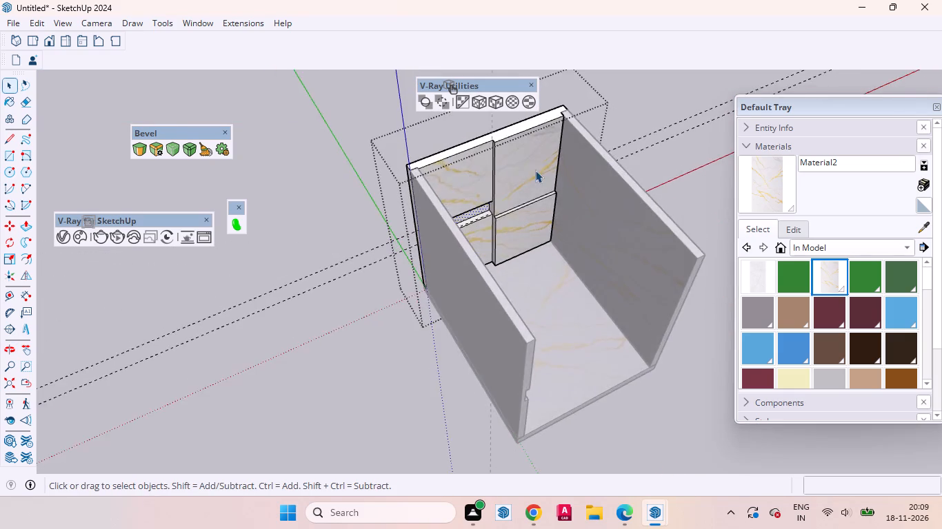
scroll(503, 154, "up", 11)
middle_click_drag(465, 268, 543, 304)
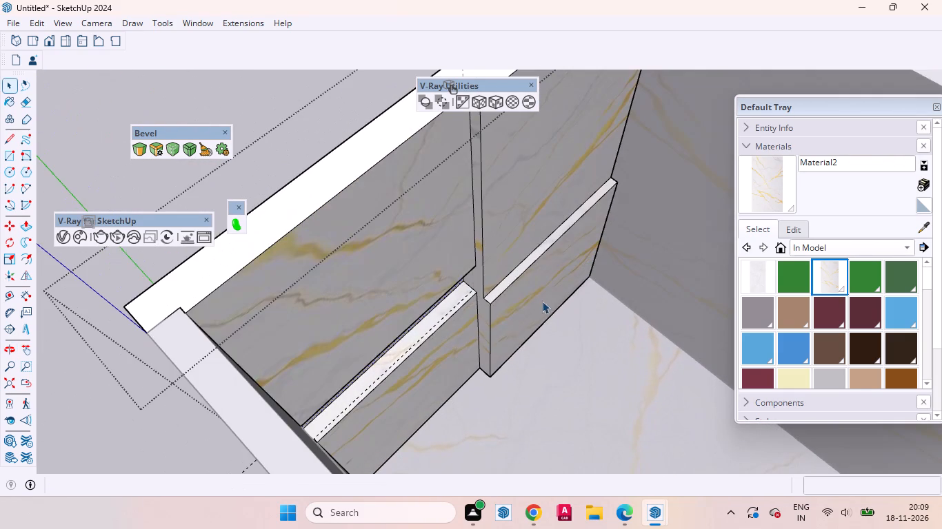
left_click(539, 286)
key("p")
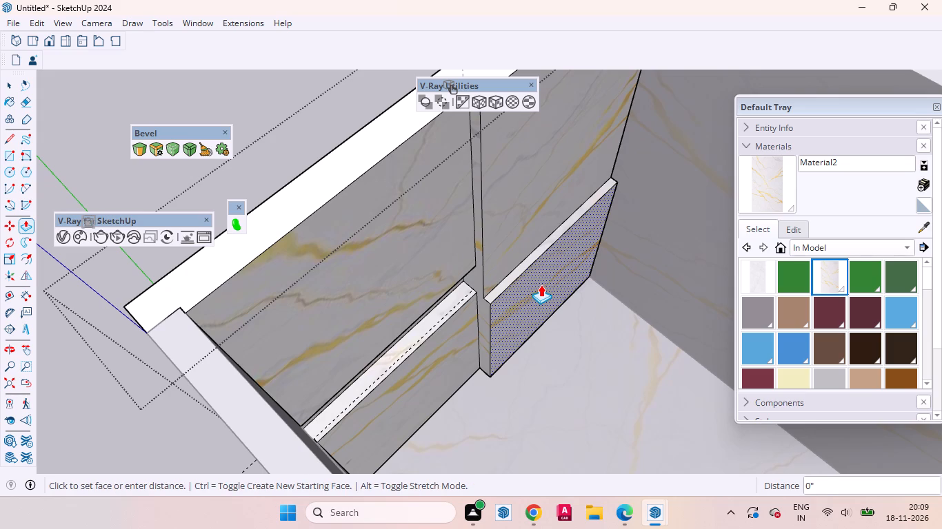
key("1")
key("Return")
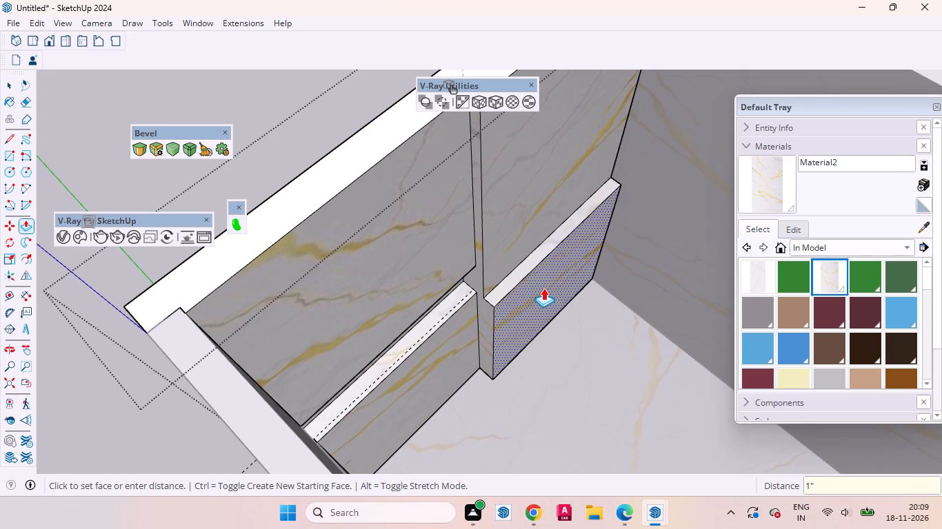
key("space")
Examine the back wall's panels and recessed strip from the front, and close the back wall's group.
middle_click_drag(555, 313, 438, 213)
scroll(438, 213, "up", 1)
scroll(434, 218, "down", 8)
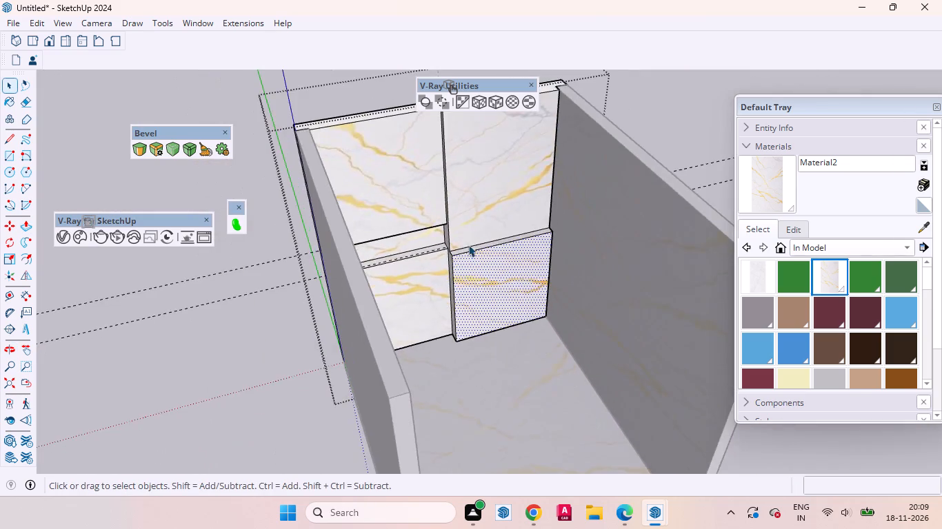
middle_click_drag(448, 251, 354, 44)
scroll(393, 216, "up", 2)
scroll(491, 283, "down", 3)
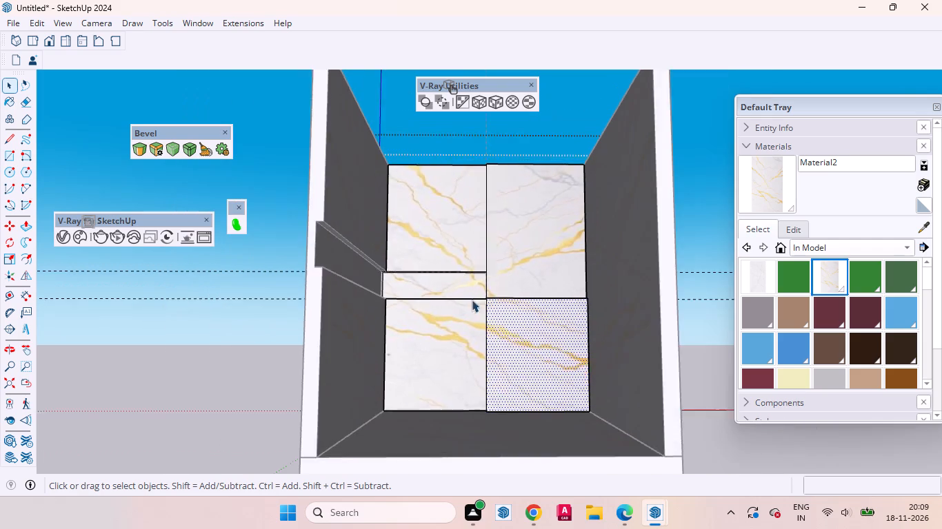
scroll(472, 300, "down", 3)
left_click(633, 246)
Open the left side wall's group, Push/Pull its recessed strip's back face by 1", and close the group.
scroll(416, 267, "up", 7)
left_click(368, 289)
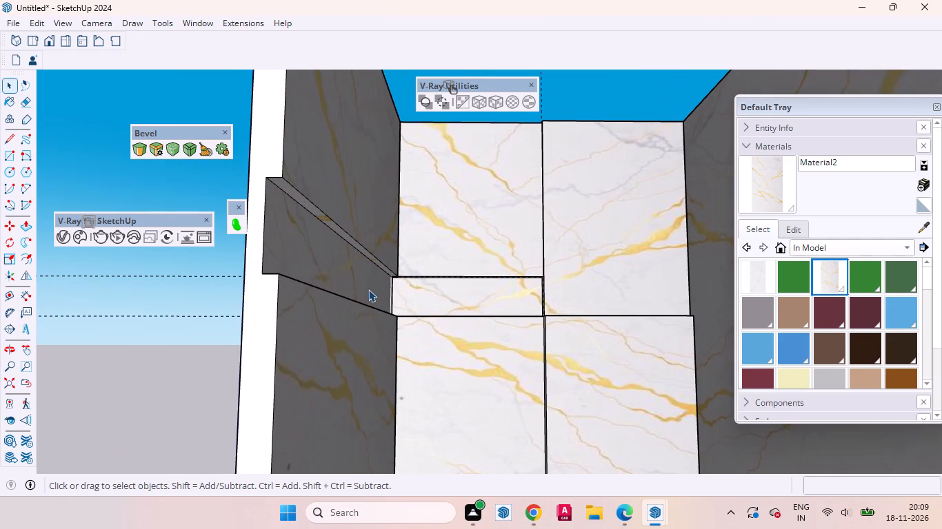
double_click(354, 286)
left_click(345, 280)
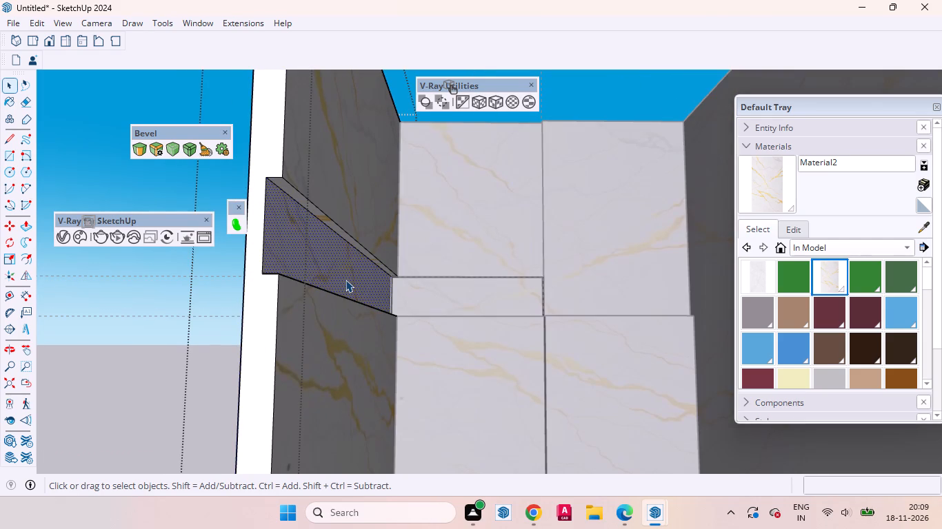
key("p")
left_click(345, 280)
key("1")
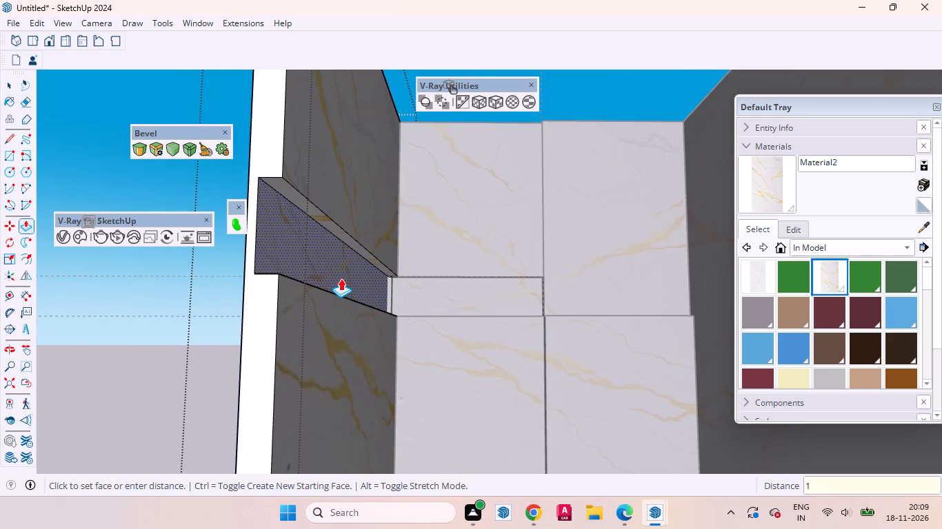
key("Return")
key("space")
scroll(408, 342, "down", 9)
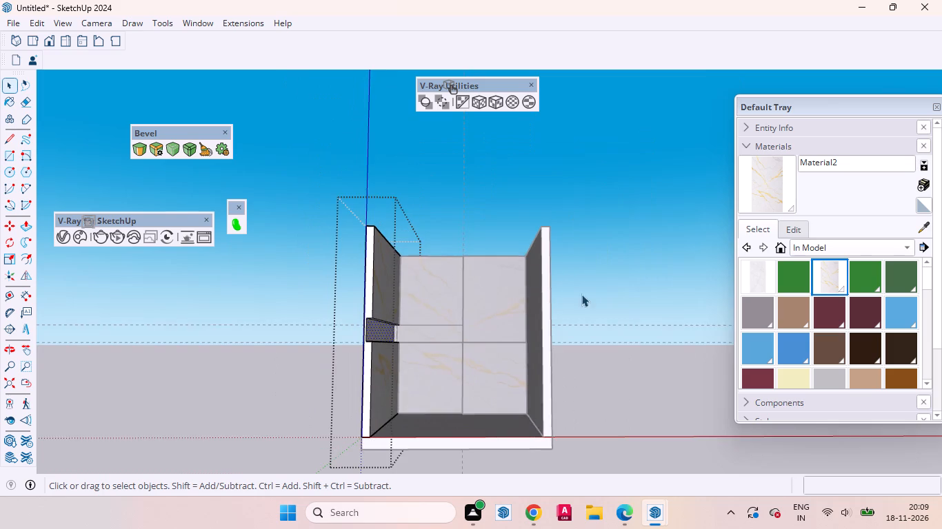
left_click(617, 282)
In the back wall's group, Push/Pull the recessed strip's narrow end face at the left corner by the same 1", and close the group.
scroll(457, 312, "up", 20)
scroll(457, 312, "up", 2)
middle_click_drag(414, 322, 233, 315)
left_click(351, 314)
double_click(356, 313)
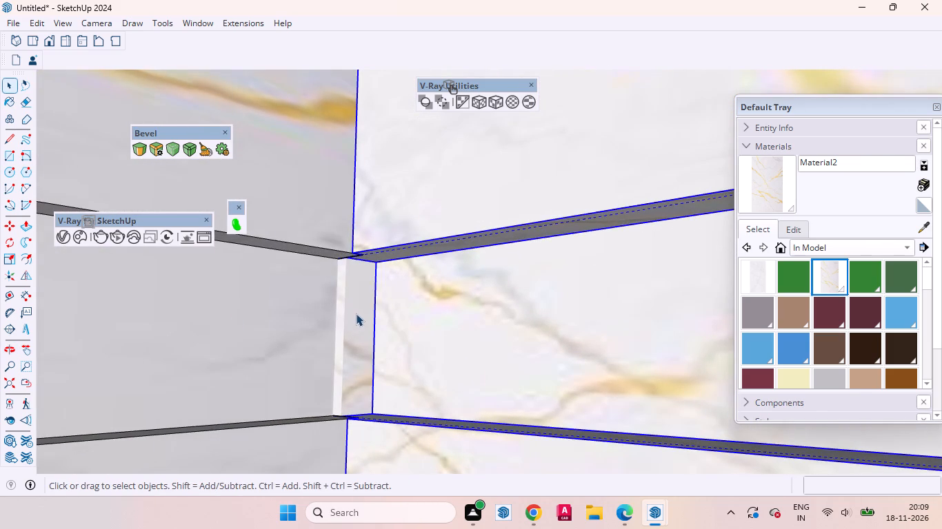
left_click(364, 309)
key("p")
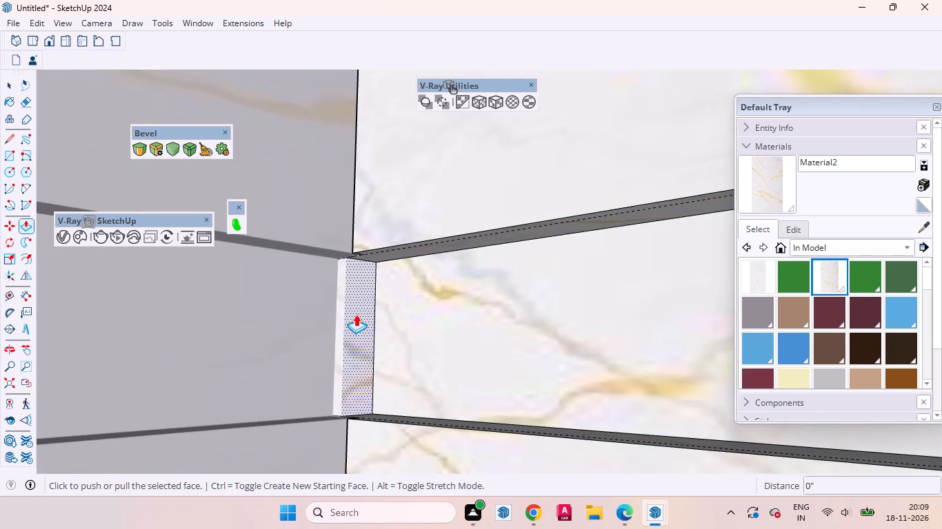
double_click(356, 314)
key("space")
scroll(504, 339, "down", 4)
middle_click_drag(477, 356, 582, 404)
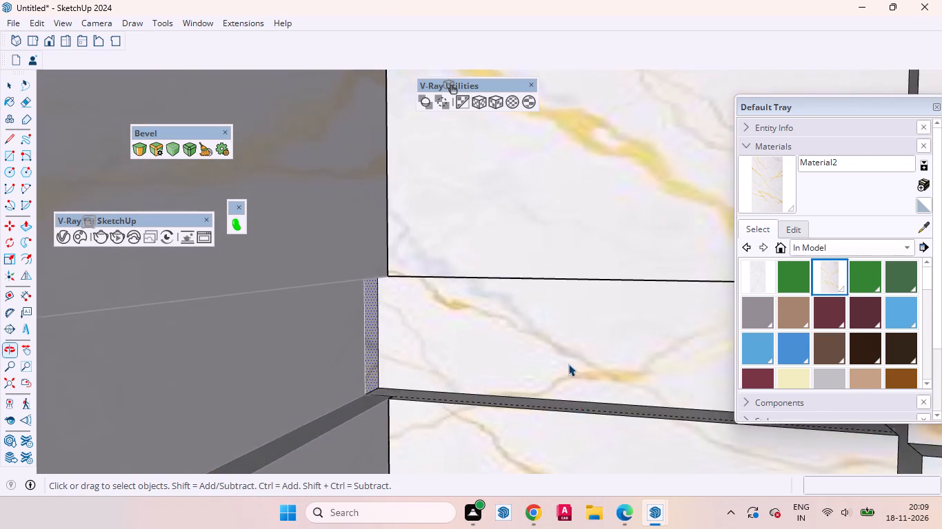
scroll(568, 364, "down", 2)
scroll(568, 363, "up", 1)
scroll(568, 362, "down", 20)
scroll(568, 362, "down", 6)
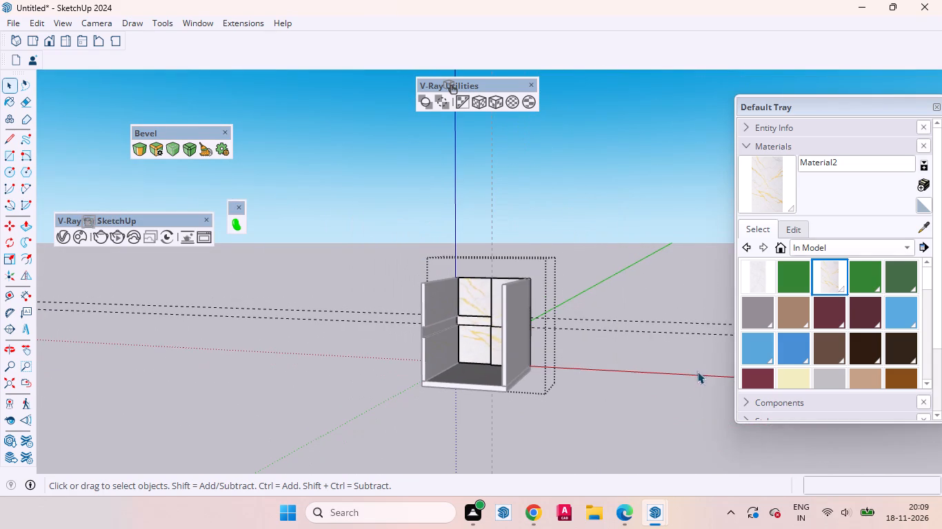
left_click(634, 406)
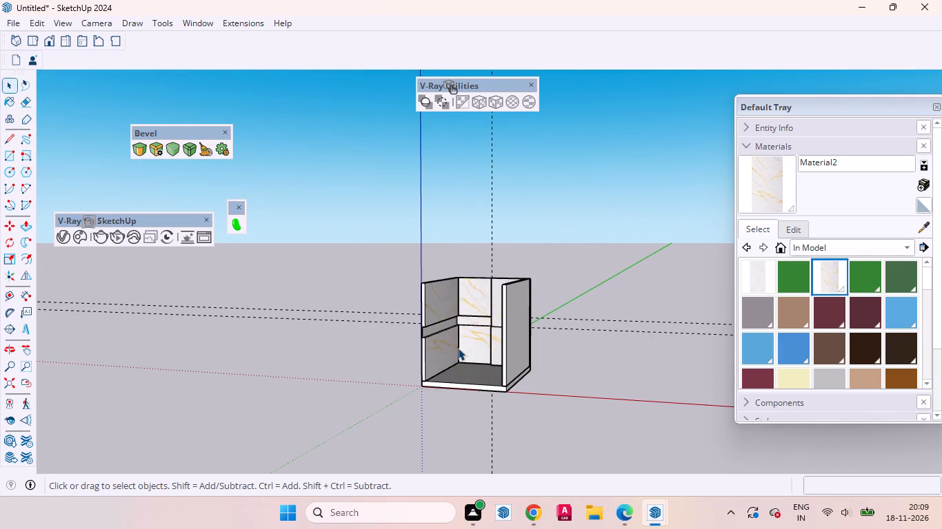
Examine the recessed strip's corner junction and the wall panels from the top, the front and inside the room.
scroll(458, 347, "up", 9)
middle_click_drag(465, 343, 521, 298)
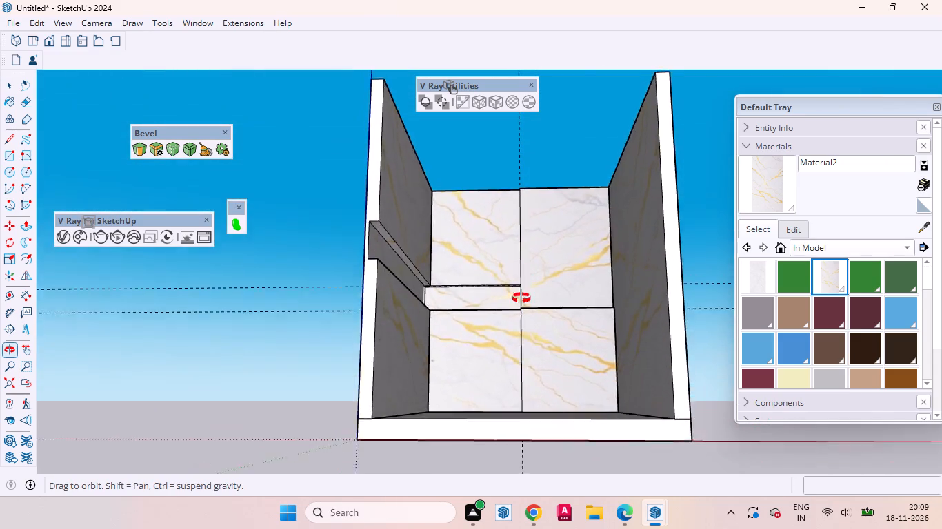
middle_click_drag(521, 298, 520, 338)
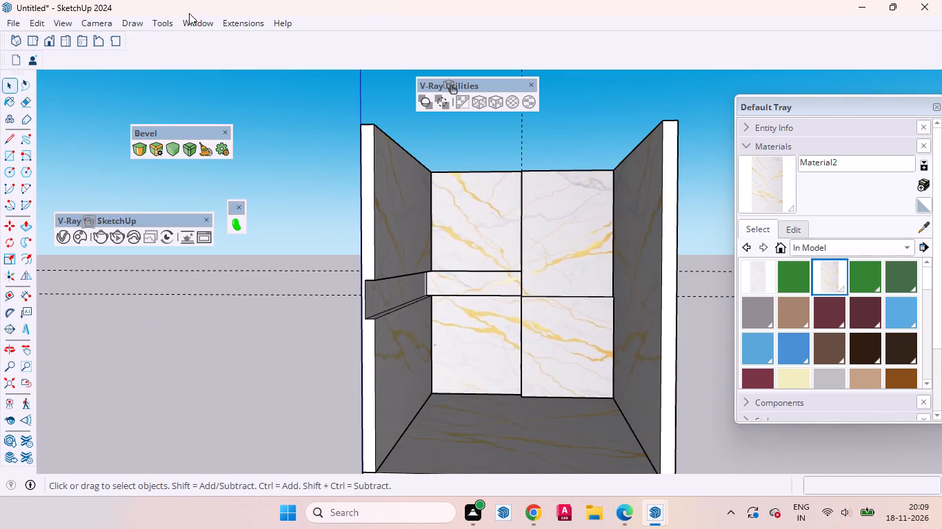
left_click(33, 36)
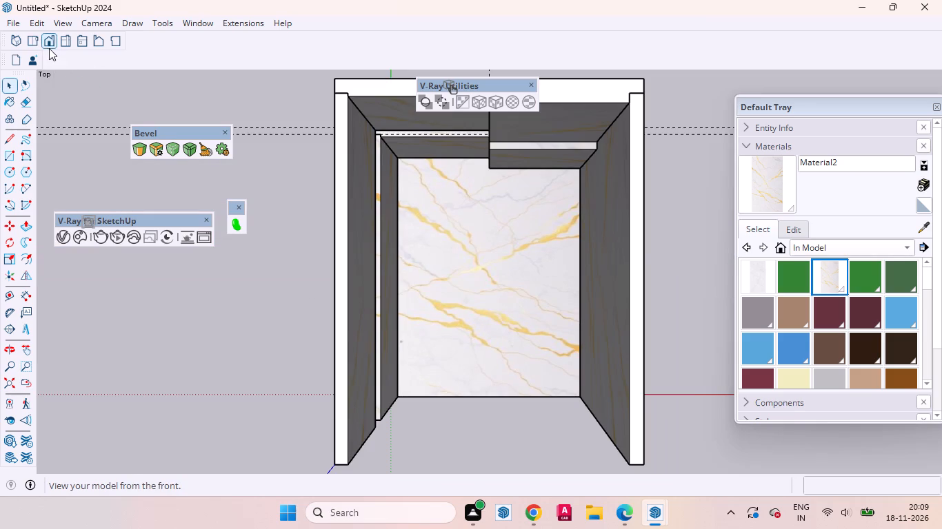
left_click(49, 45)
scroll(452, 269, "up", 2)
middle_click_drag(438, 283, 461, 316)
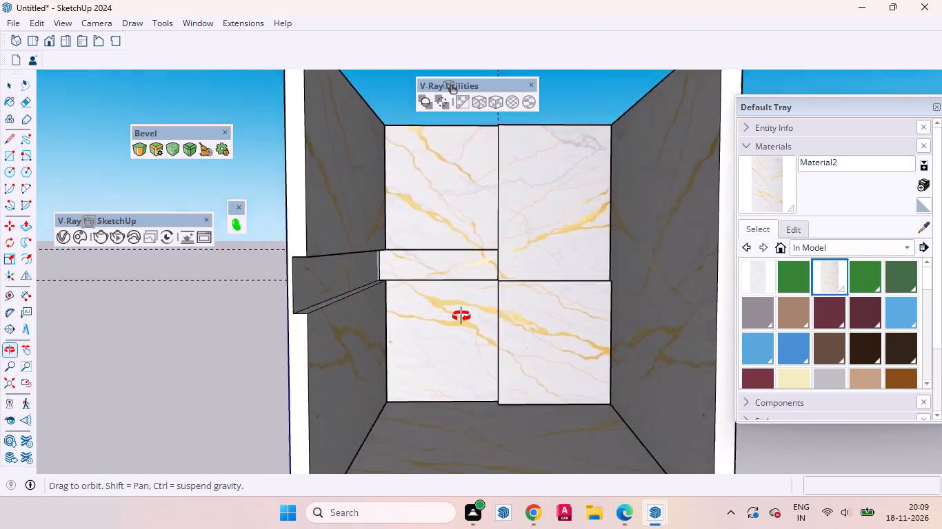
middle_click_drag(461, 316, 421, 260)
scroll(378, 262, "up", 19)
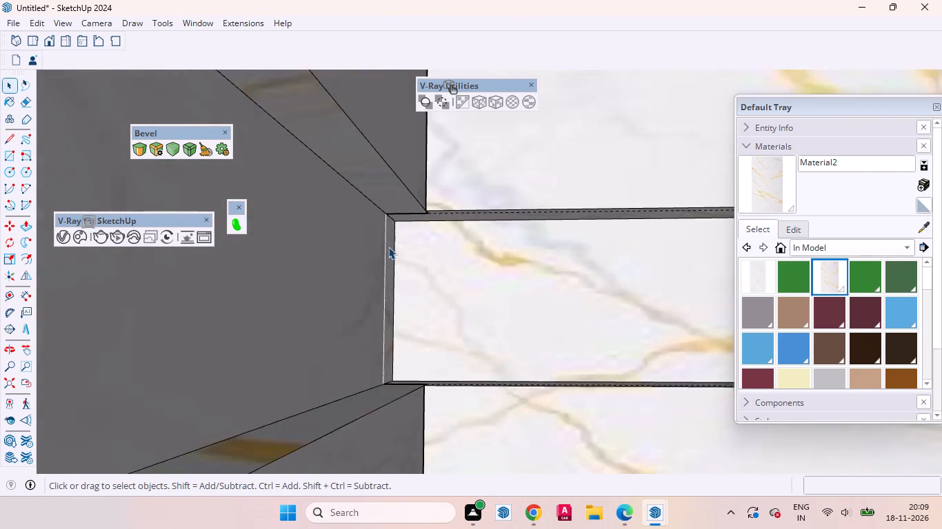
scroll(388, 247, "up", 2)
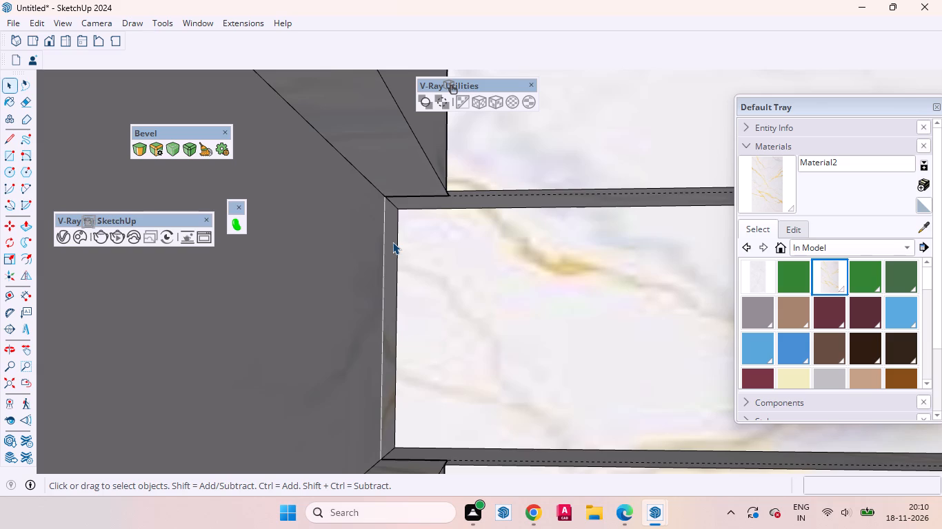
scroll(491, 307, "down", 5)
scroll(421, 309, "up", 1)
scroll(421, 309, "down", 13)
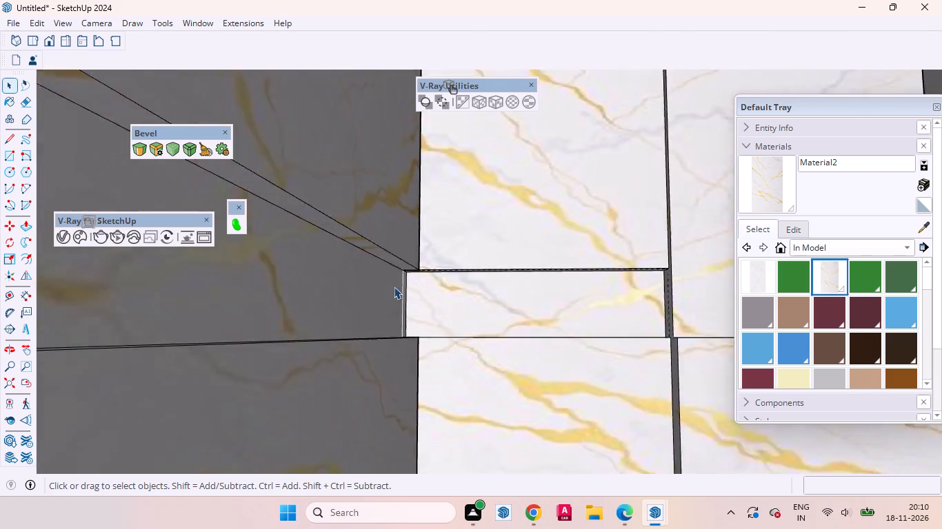
scroll(394, 287, "down", 7)
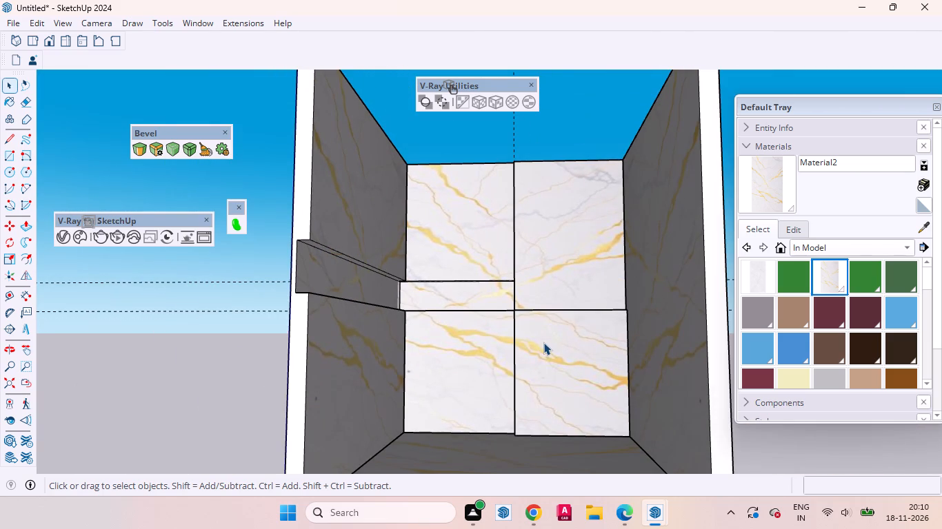
middle_click_drag(558, 336, 732, 524)
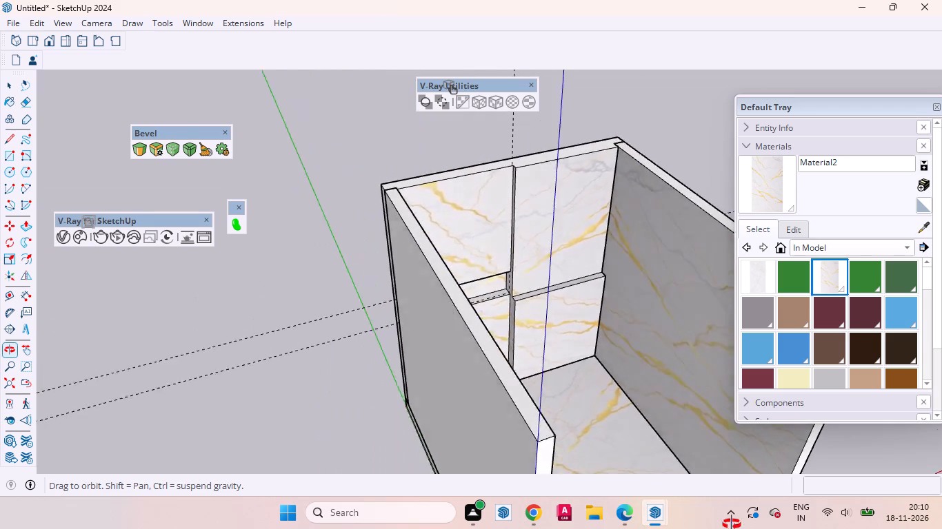
middle_click_drag(732, 524, 547, 446)
Open the back wall's group and place a vertical centre guide on the upper right panel, 1' 9 3/4" from its right edge.
left_click(564, 359)
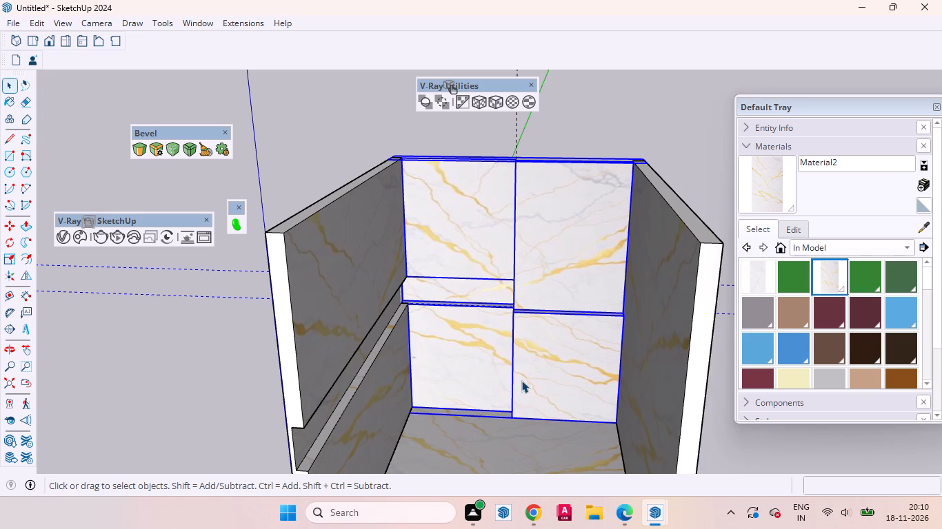
double_click(518, 381)
left_click(542, 373)
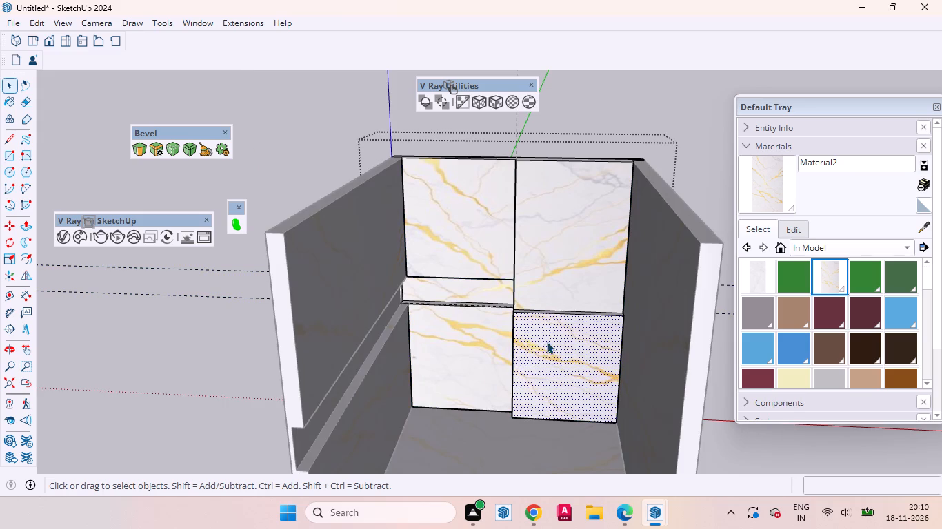
scroll(575, 233, "up", 3)
left_click(585, 259)
middle_click_drag(554, 276, 557, 240)
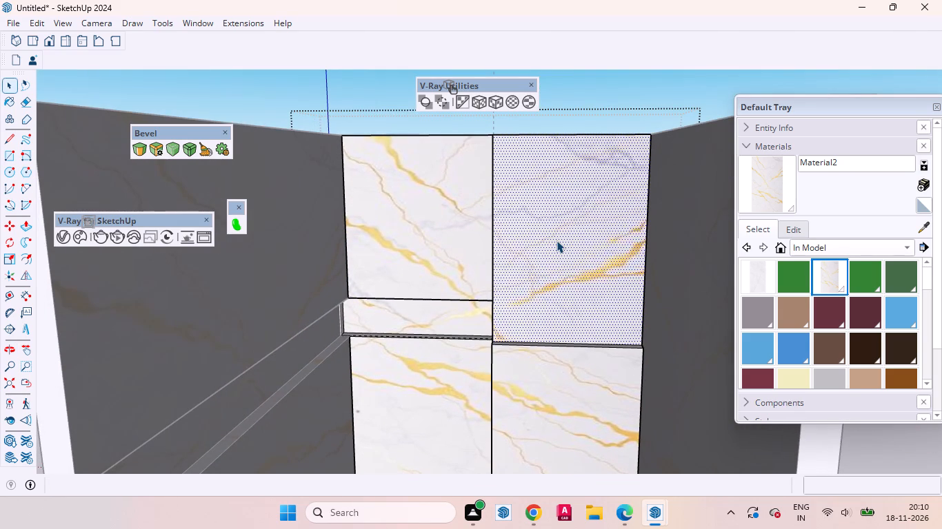
key("t")
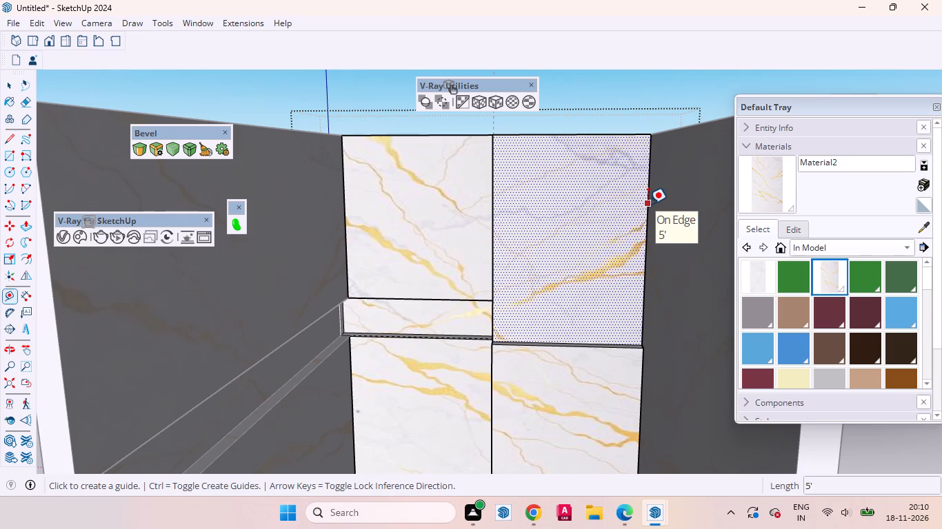
left_click(648, 204)
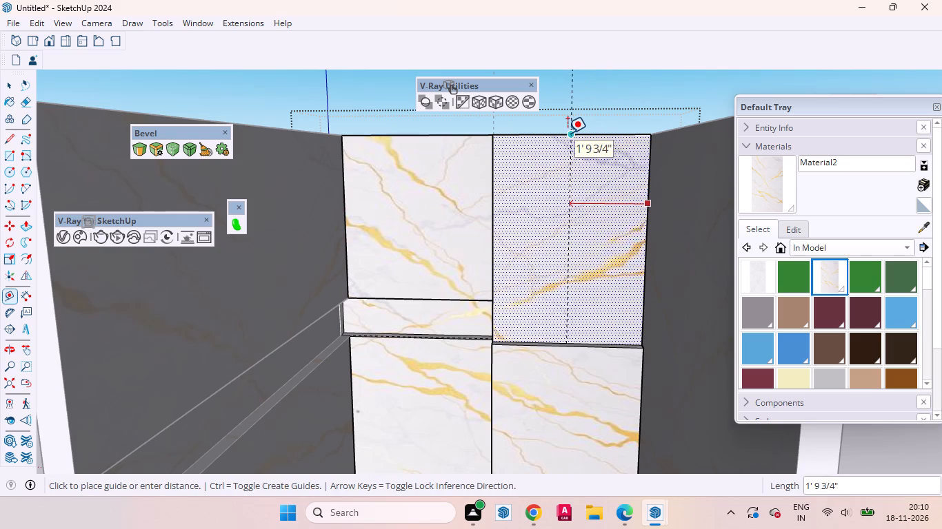
left_click(568, 133)
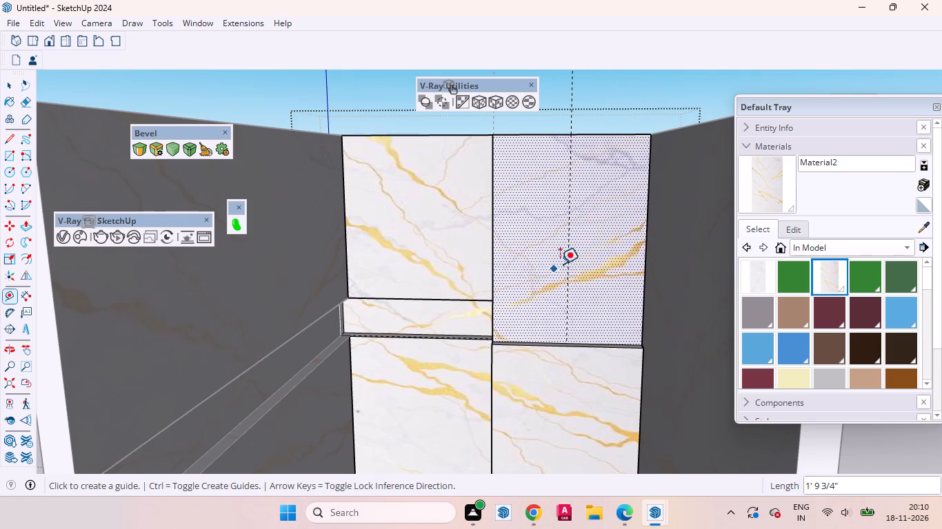
Place vertical guides 1'2" to either side of the upper right panel's centre guide.
left_click(571, 254)
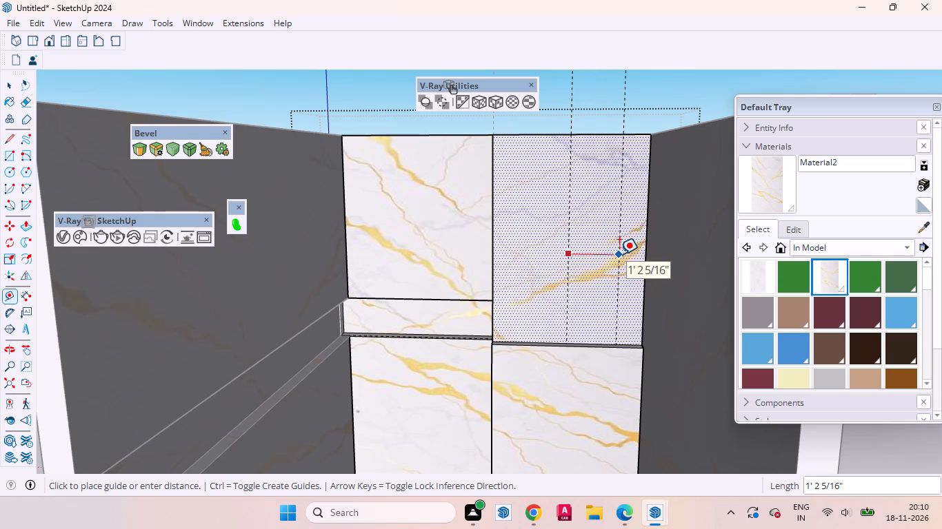
type("1'")
key("2")
key("Return")
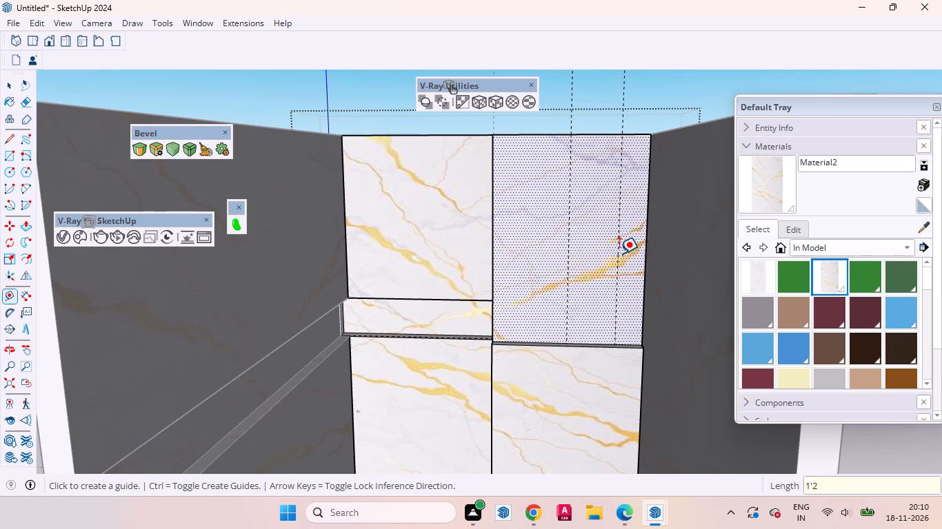
left_click(565, 249)
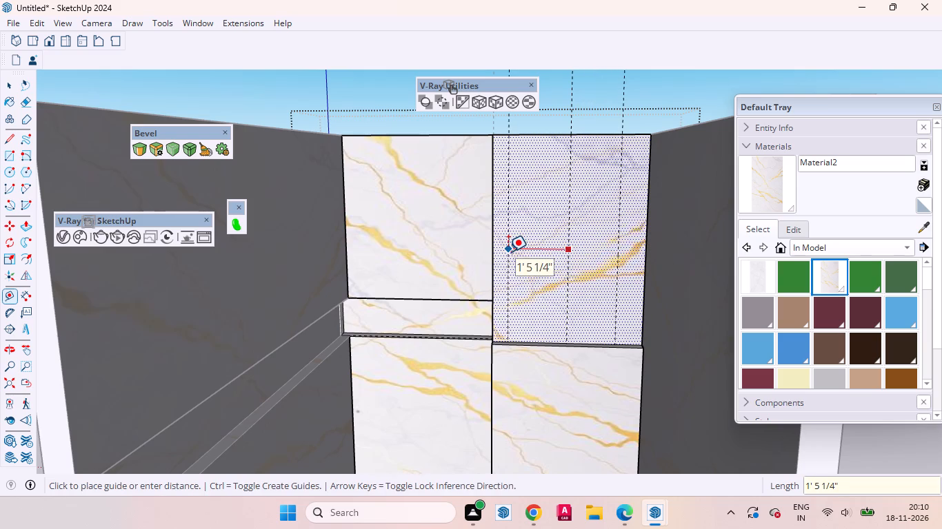
type("1'")
key("2")
key("Return")
key("space")
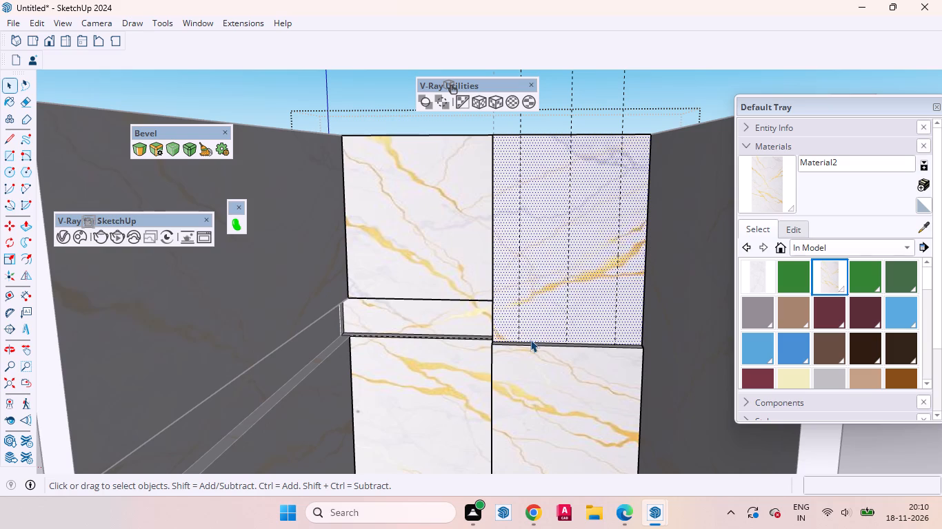
Place a horizontal guide 2" below the top edge of the back wall's upper right panel.
scroll(505, 419, "down", 1)
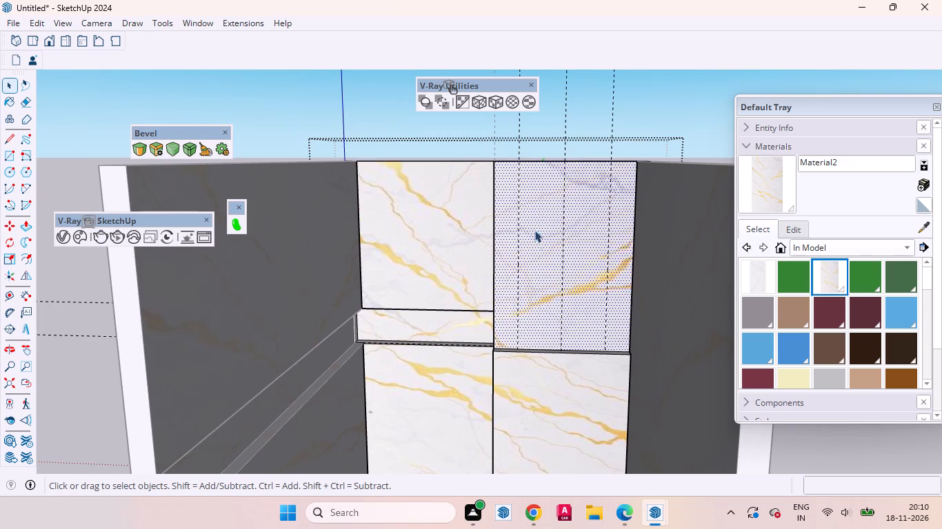
key("t")
scroll(541, 185, "up", 2)
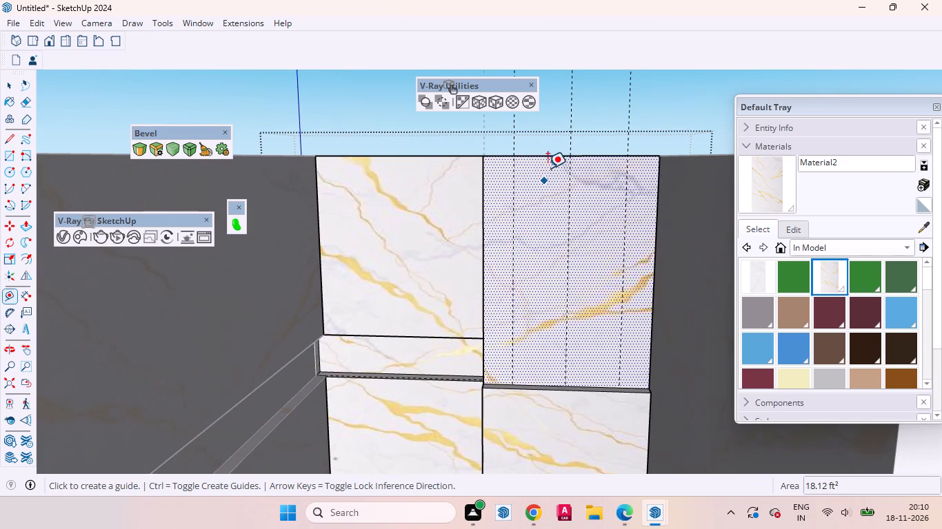
left_click(542, 158)
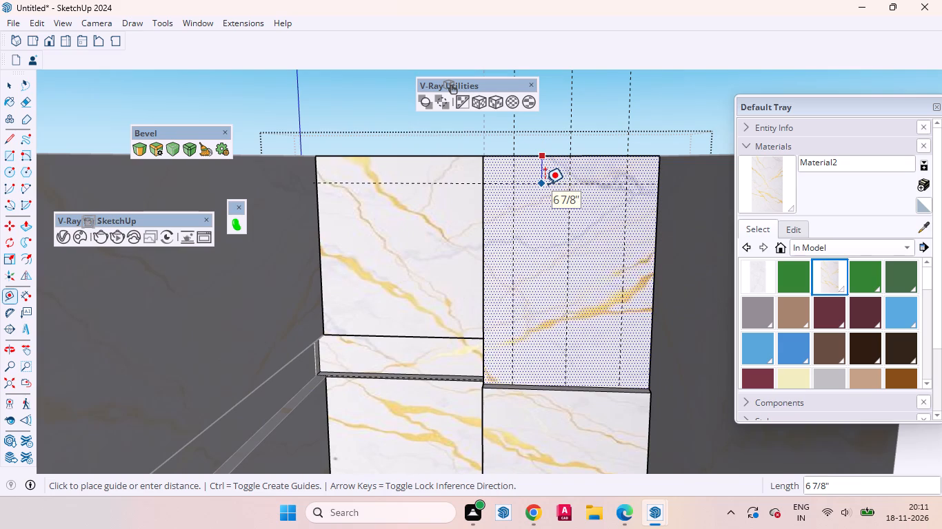
key("2")
key("Return")
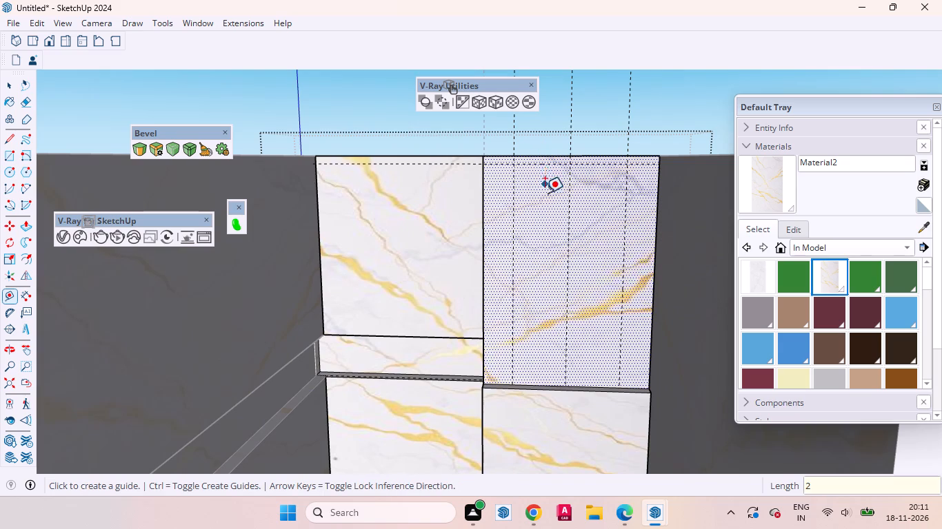
key("space")
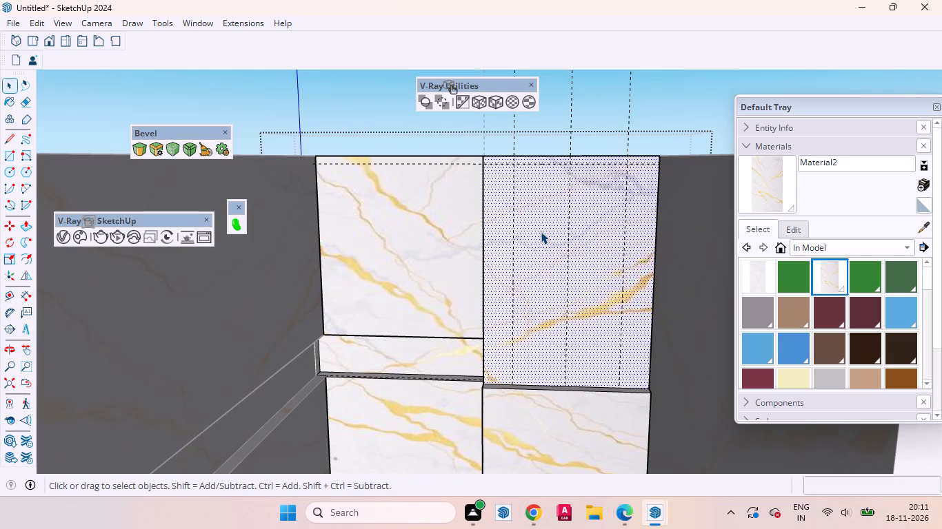
scroll(526, 306, "up", 3)
middle_click_drag(544, 273, 530, 329)
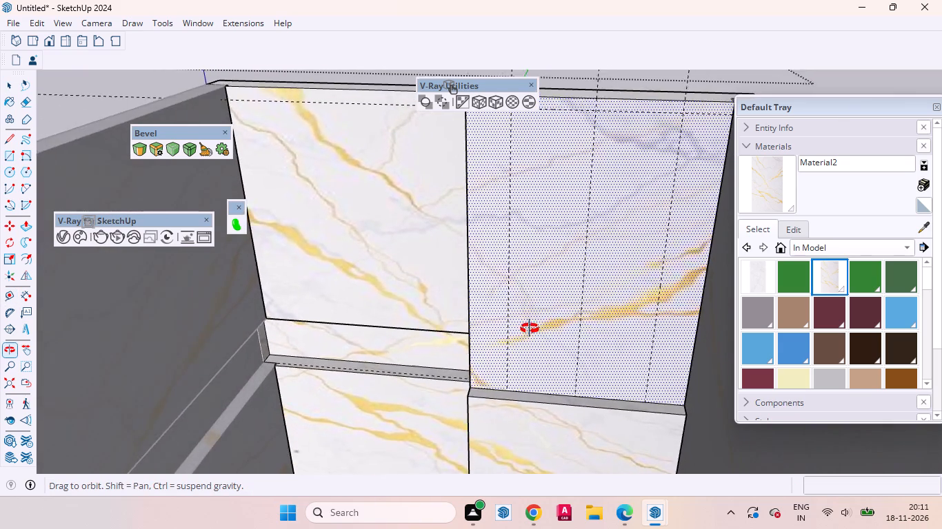
Draw a 2' 4" by 4' 10" rectangle on the upper right panel, between the outer guides from the horizontal guide to the panel's bottom edge.
middle_click_drag(530, 329, 554, 260)
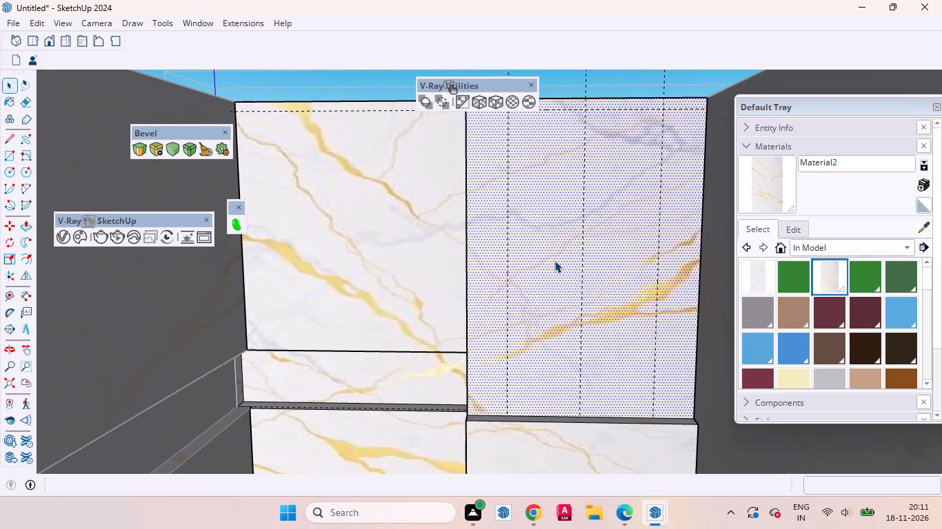
scroll(554, 280, "down", 3)
key("r")
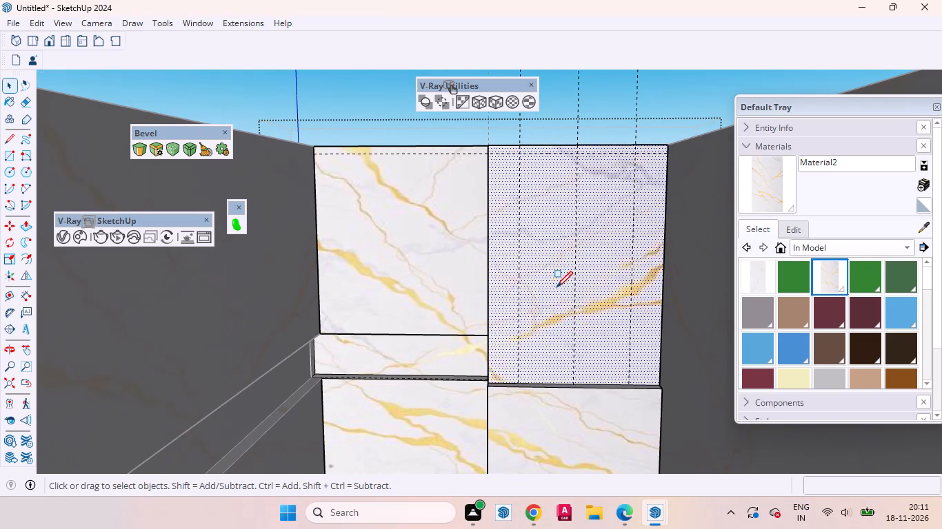
key("y")
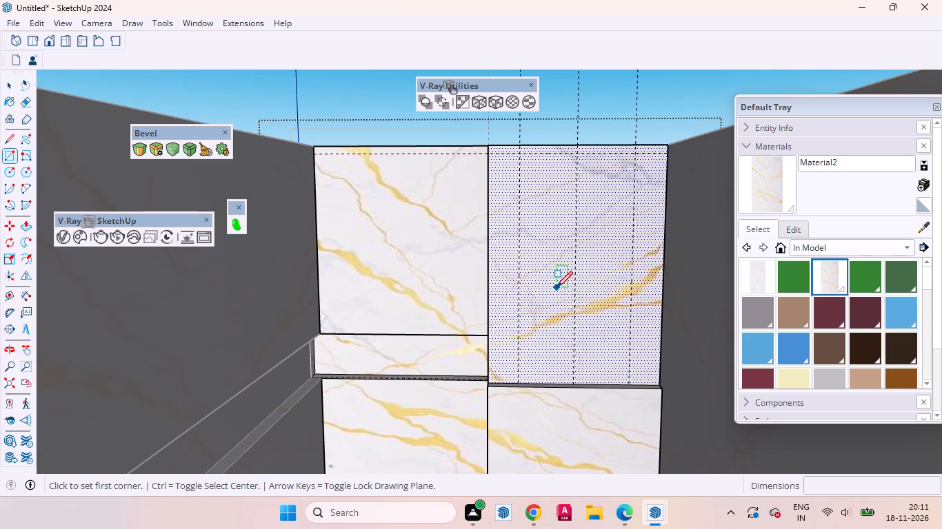
left_click(520, 157)
scroll(629, 368, "up", 3)
middle_click_drag(629, 380, 641, 415)
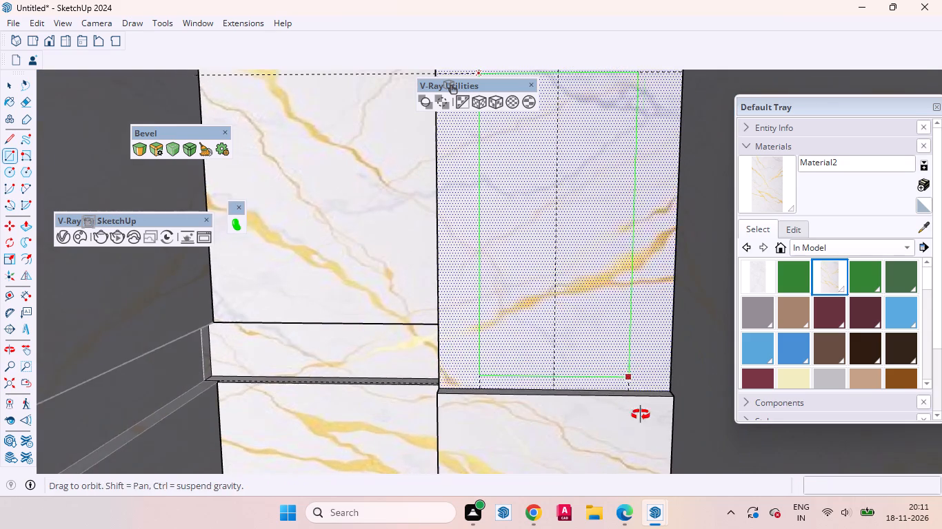
middle_click_drag(641, 415, 661, 470)
scroll(623, 389, "up", 7)
left_click(623, 366)
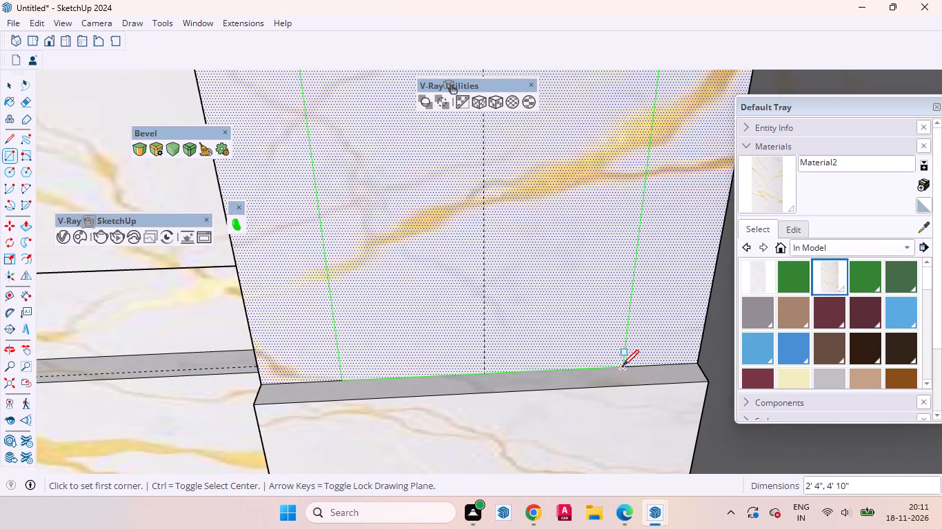
key("space")
left_click(545, 270)
scroll(555, 296, "down", 14)
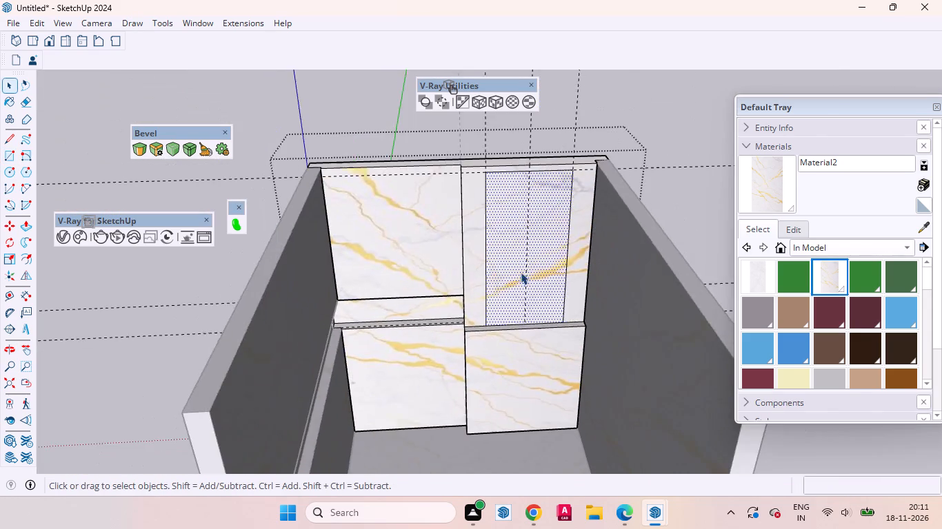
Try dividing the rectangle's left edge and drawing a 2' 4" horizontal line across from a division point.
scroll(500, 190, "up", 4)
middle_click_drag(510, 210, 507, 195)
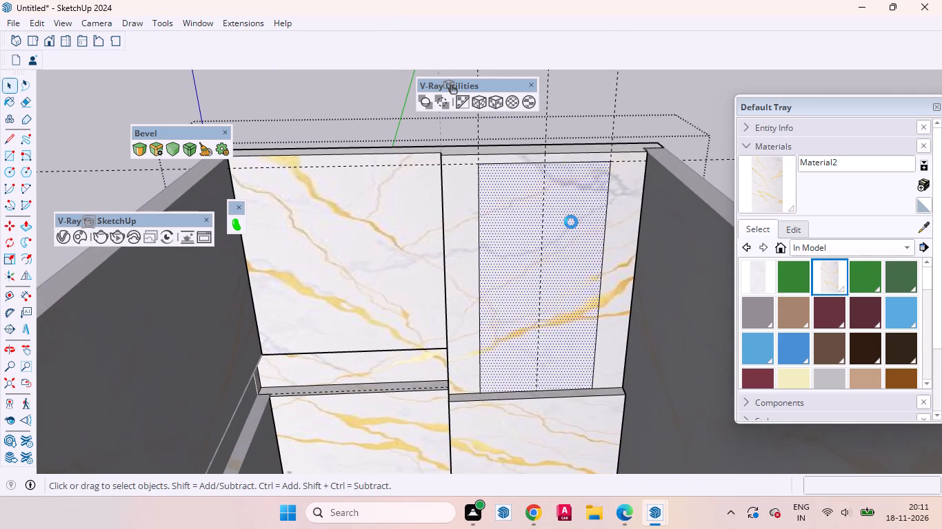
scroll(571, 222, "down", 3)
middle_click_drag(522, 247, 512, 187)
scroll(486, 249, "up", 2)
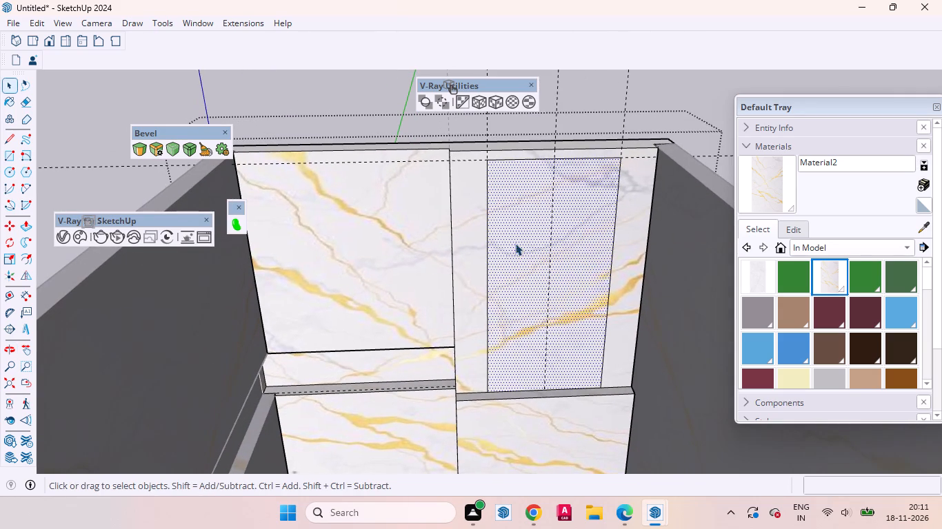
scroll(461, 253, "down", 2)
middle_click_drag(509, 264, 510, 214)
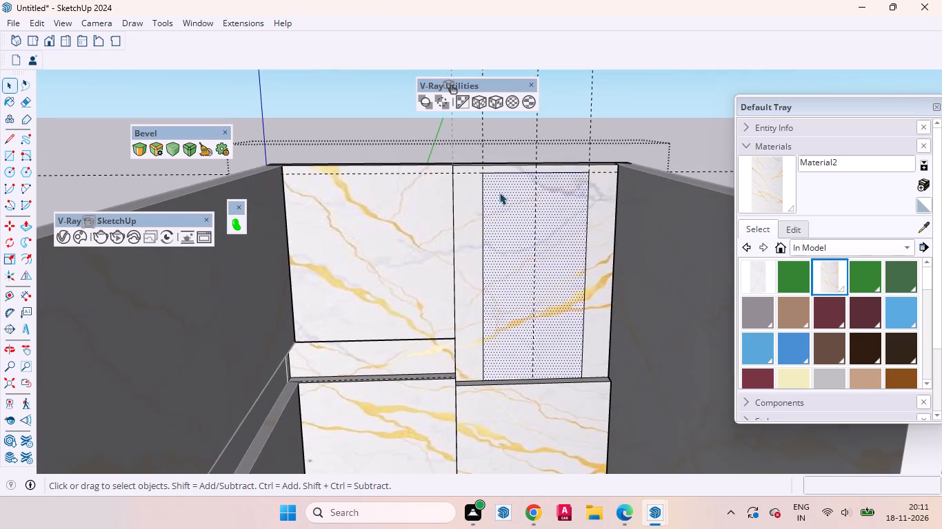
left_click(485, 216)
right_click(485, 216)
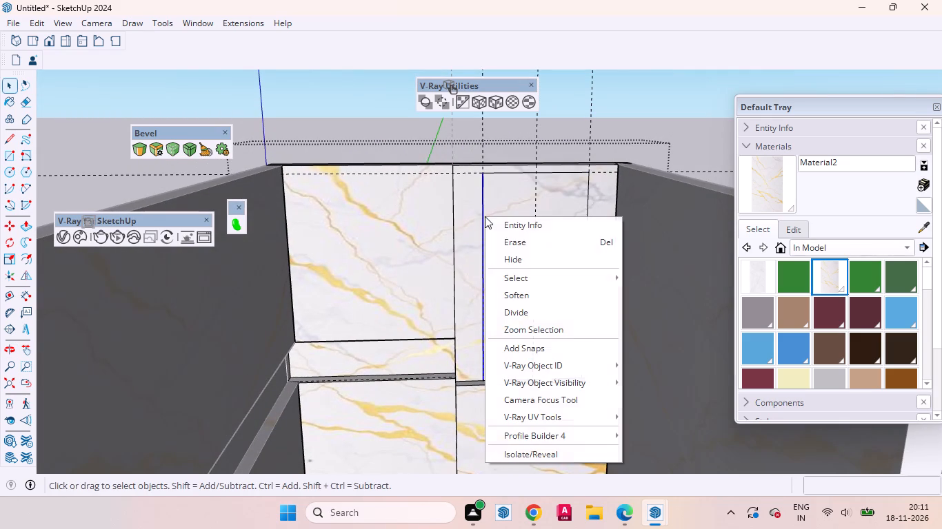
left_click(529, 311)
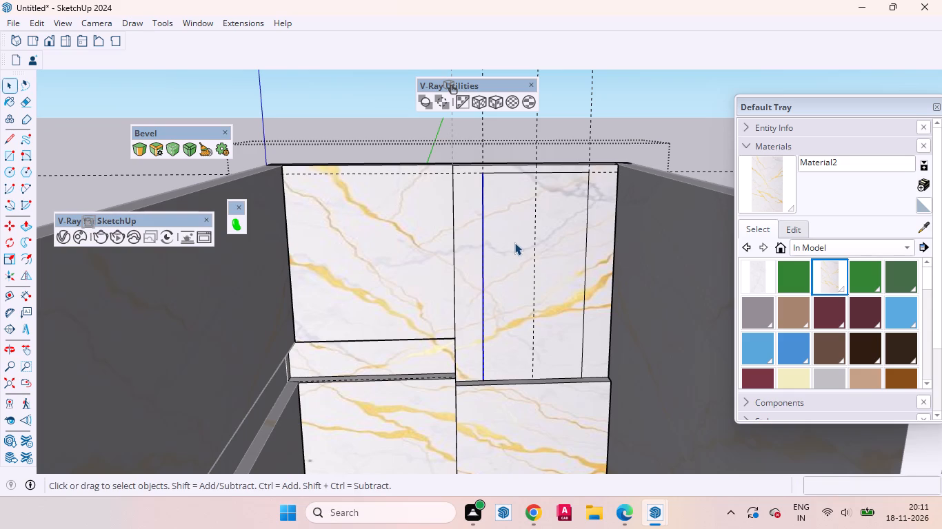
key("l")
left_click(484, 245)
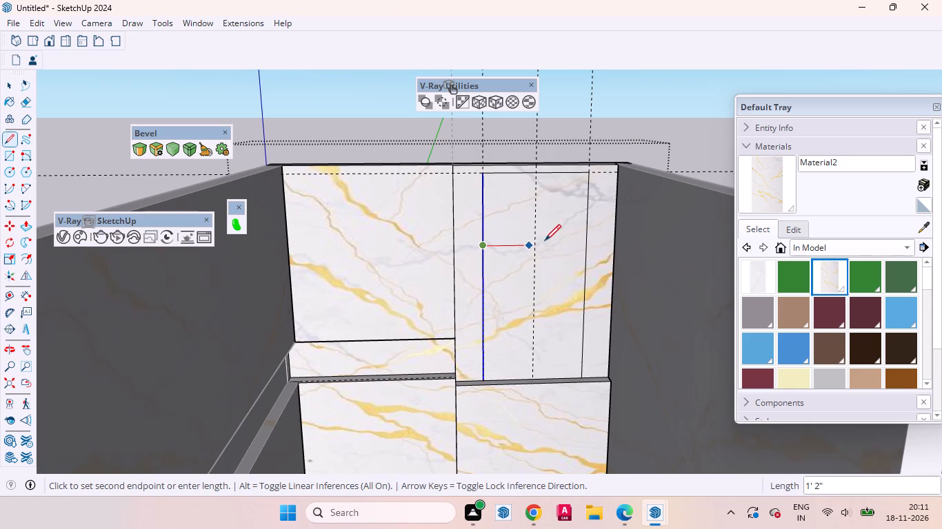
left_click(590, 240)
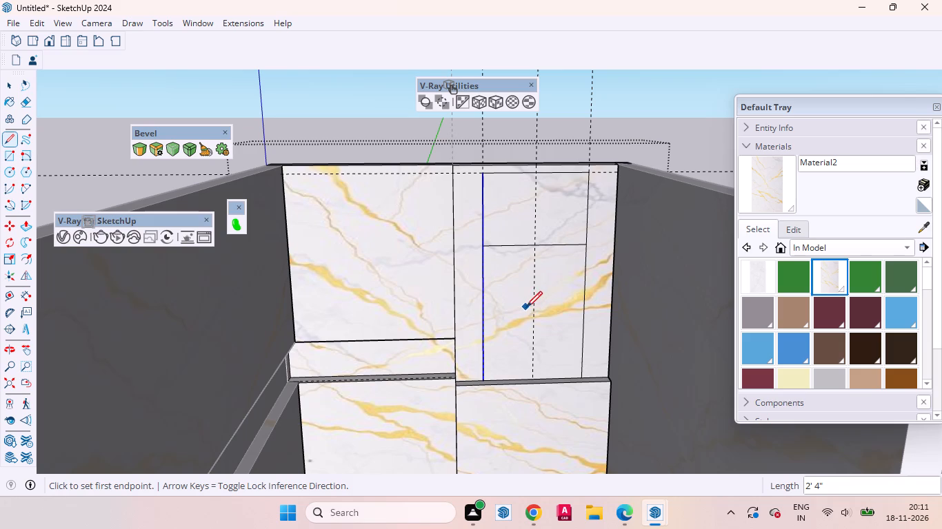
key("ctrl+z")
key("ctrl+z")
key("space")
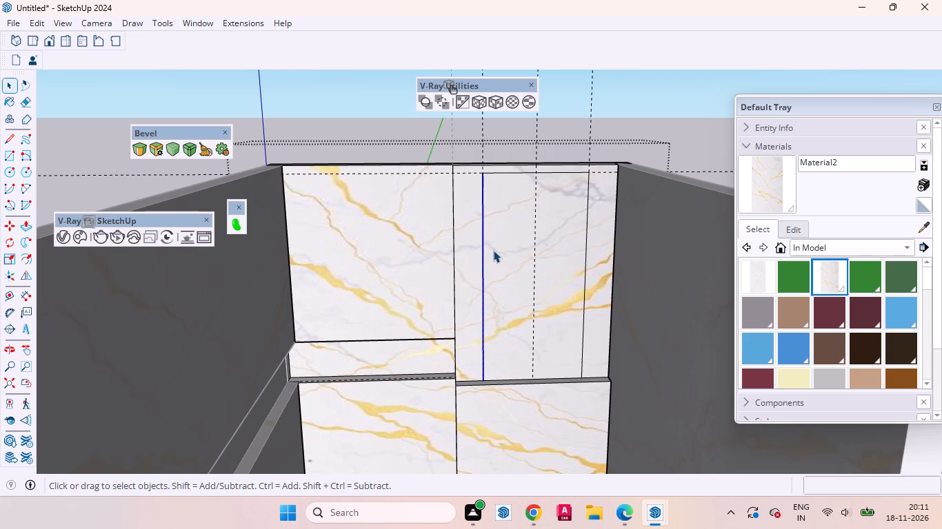
Place vertical guides 3" inside the rectangle's left and right edges.
key("m")
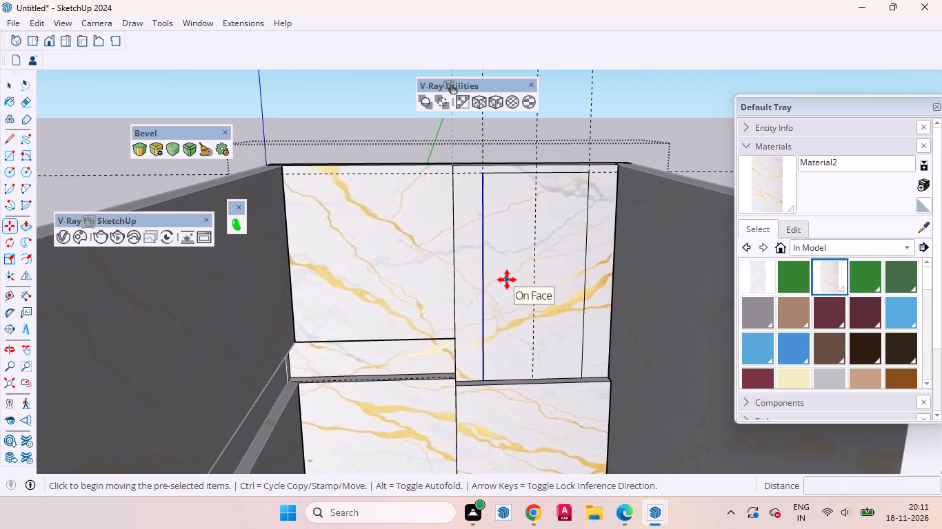
key("t")
scroll(488, 266, "up", 3)
left_click(482, 256)
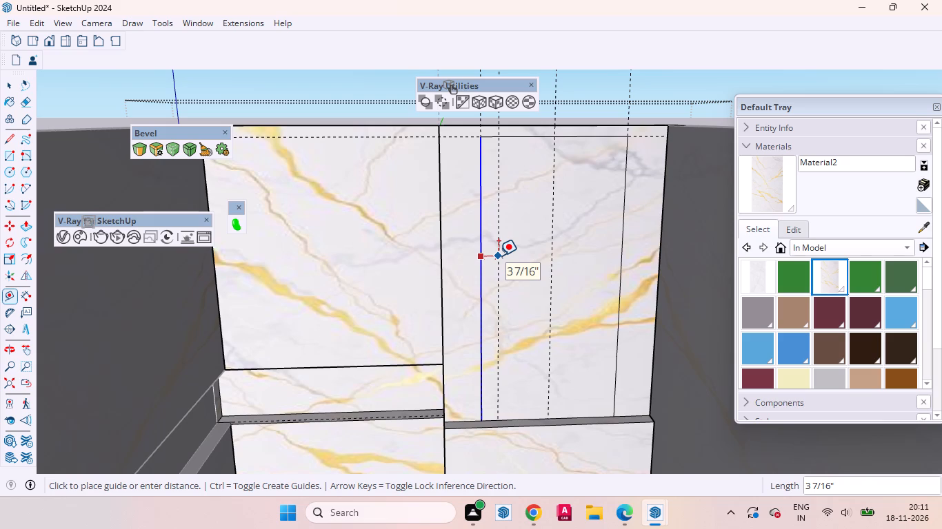
key("3")
key("Return")
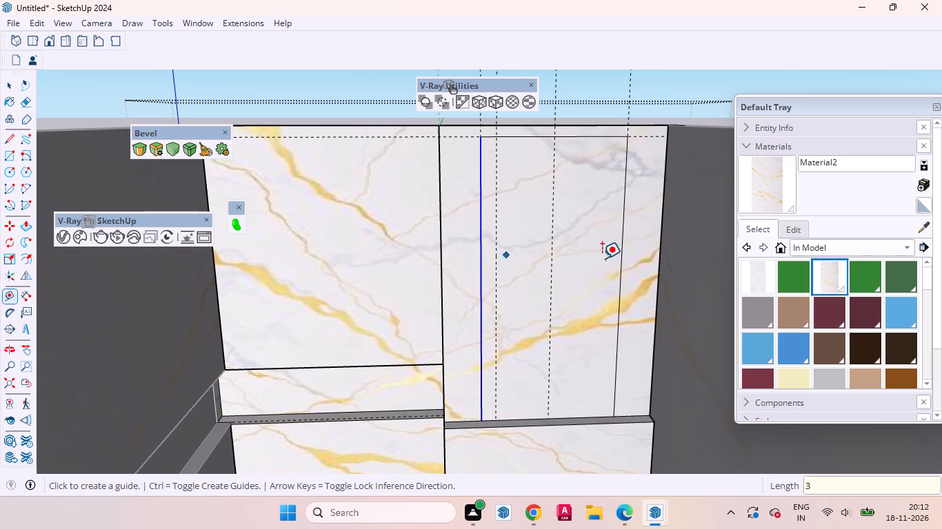
left_click(619, 246)
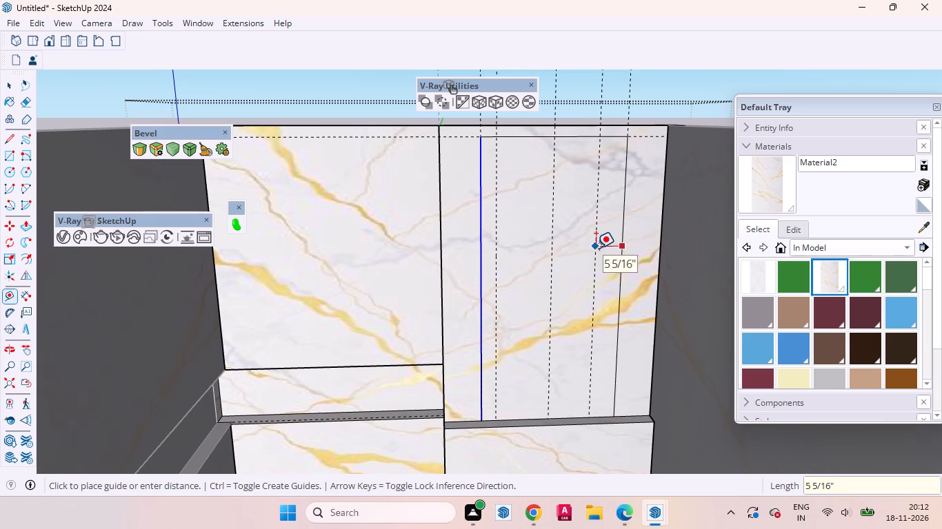
key("3")
key("Return")
key("space")
left_click(591, 256)
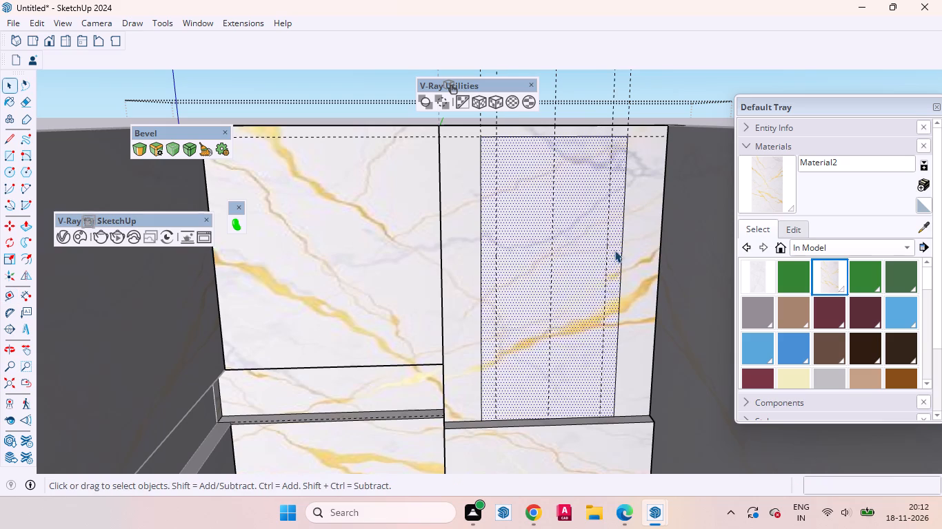
Copy the rectangle's right vertical edge inward onto the guide 3" inside it.
left_click(623, 243)
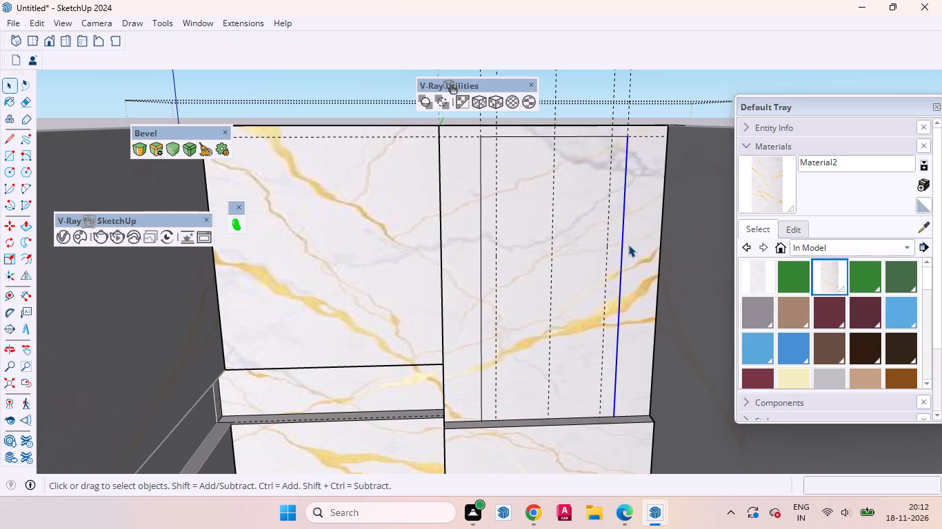
key("m")
scroll(628, 245, "up", 4)
left_click(628, 248)
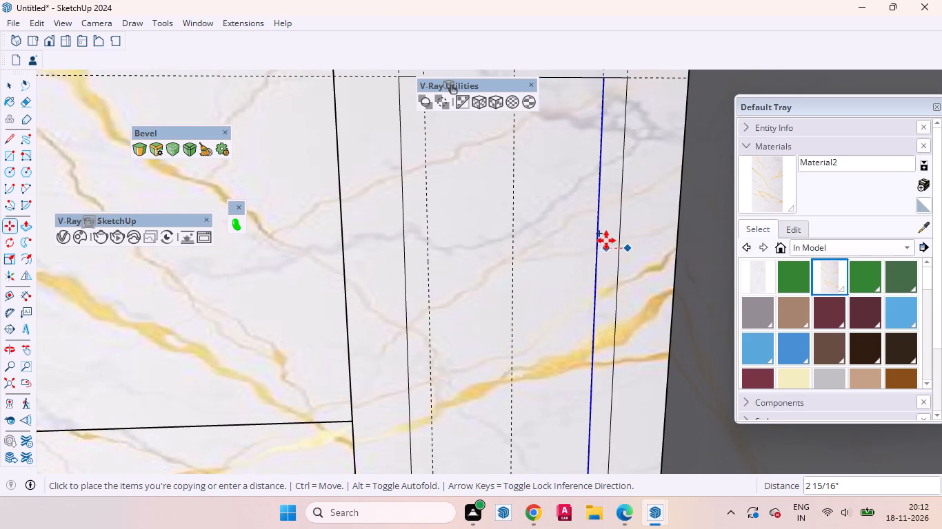
left_click(606, 240)
key("space")
left_click(563, 257)
scroll(628, 298, "down", 4)
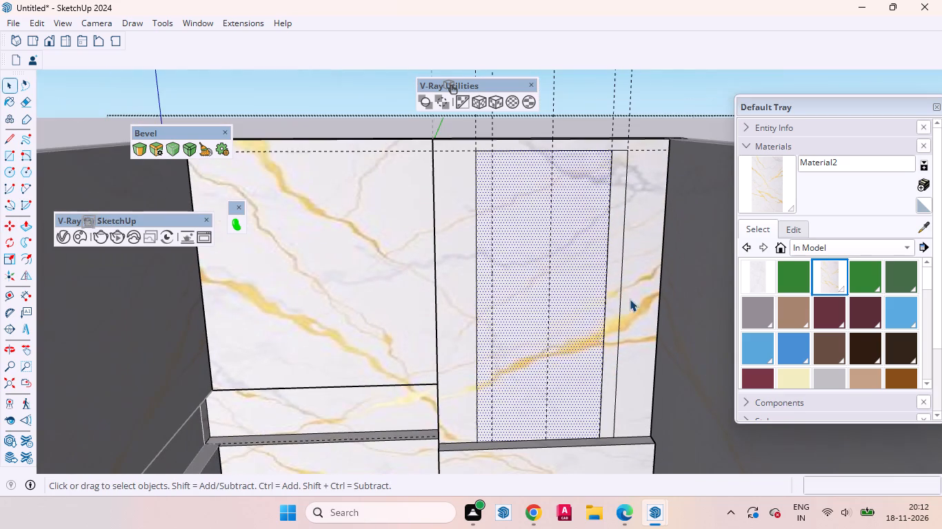
Copy the rectangle's left vertical edge 3" inward onto its inner guide.
scroll(479, 269, "up", 2)
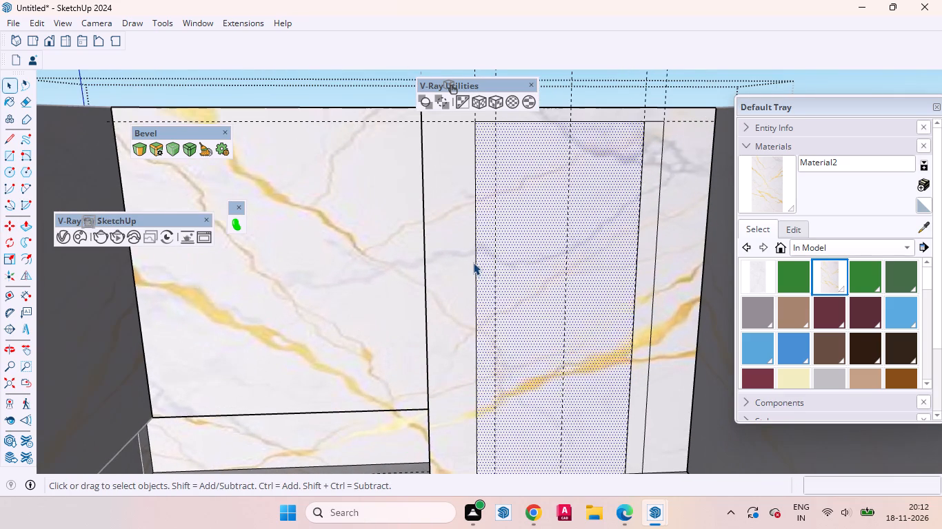
left_click(474, 260)
key("m")
scroll(486, 260, "up", 2)
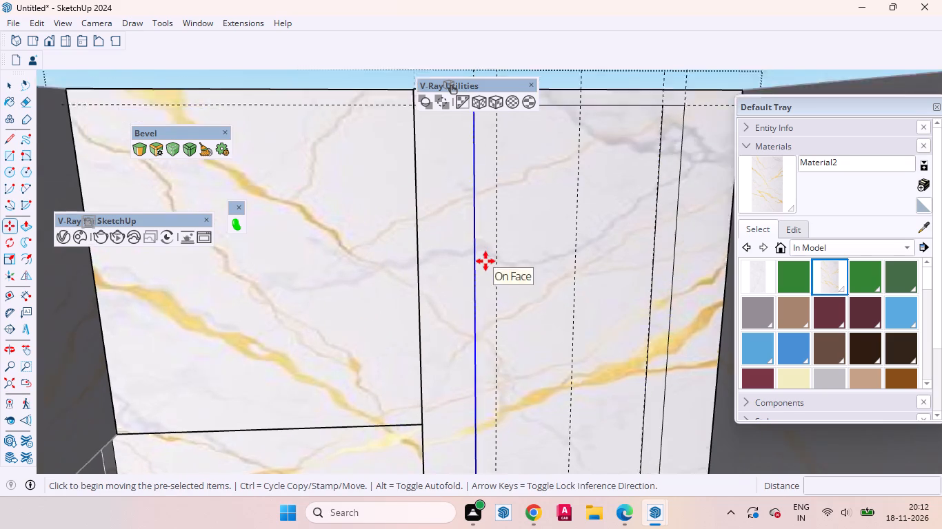
scroll(485, 261, "up", 1)
left_click(485, 261)
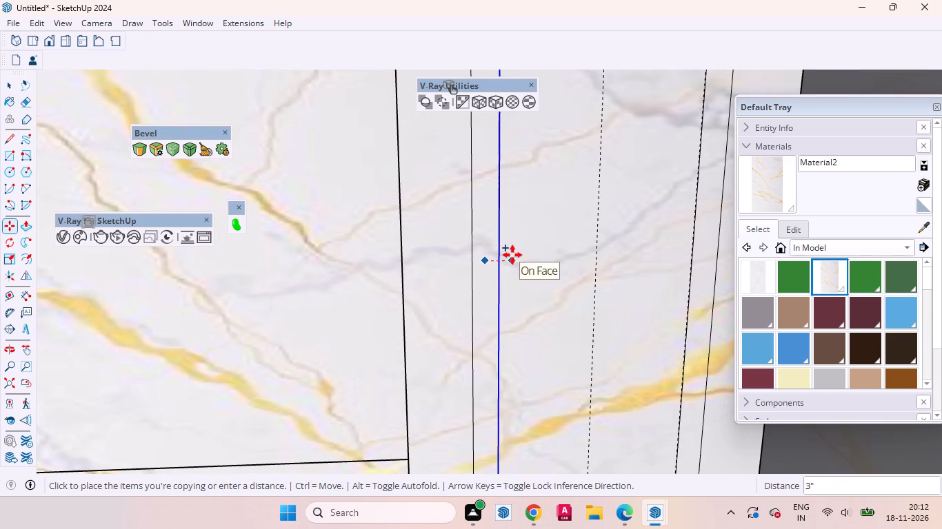
left_click(512, 255)
key("space")
left_click(534, 266)
scroll(510, 311, "down", 12)
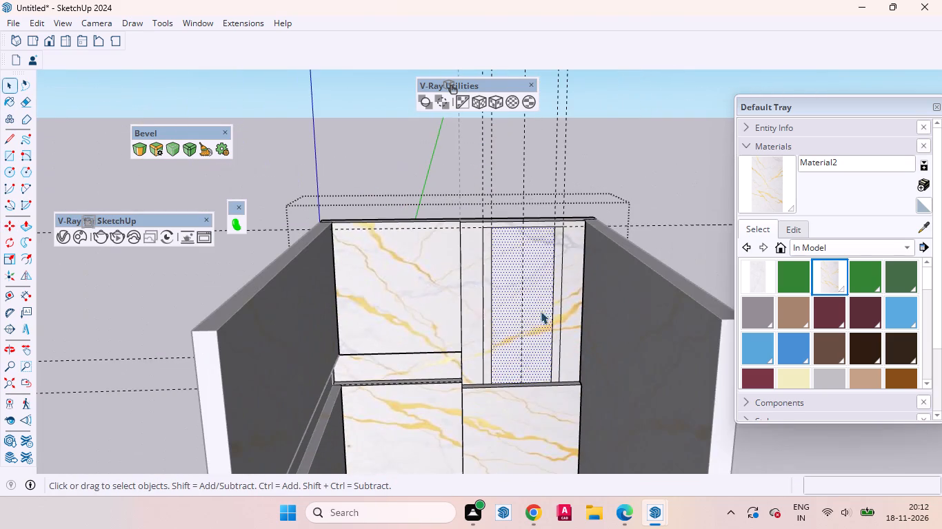
Erase the rectangle's original outer vertical edges and the leftover top edge segments outside the copied lines.
middle_click_drag(520, 317, 496, 314)
left_click(493, 267)
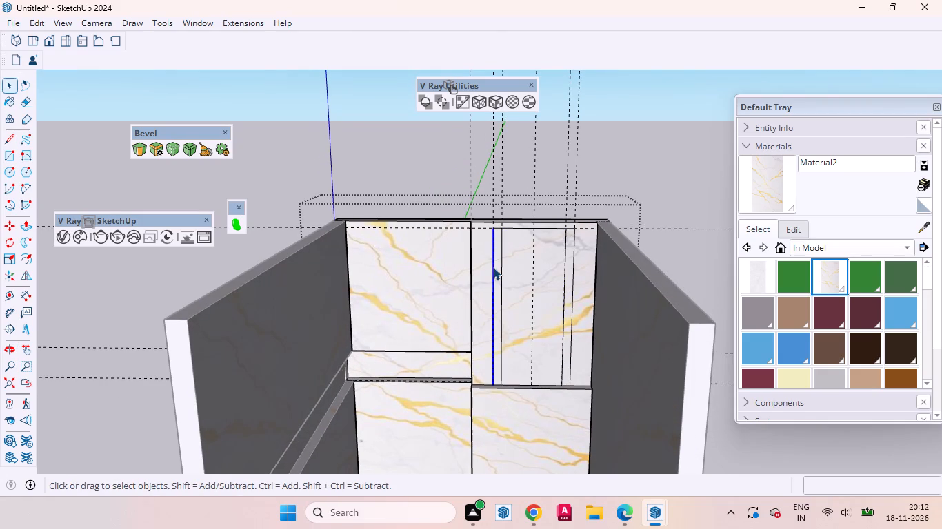
right_click(493, 267)
left_click(531, 294)
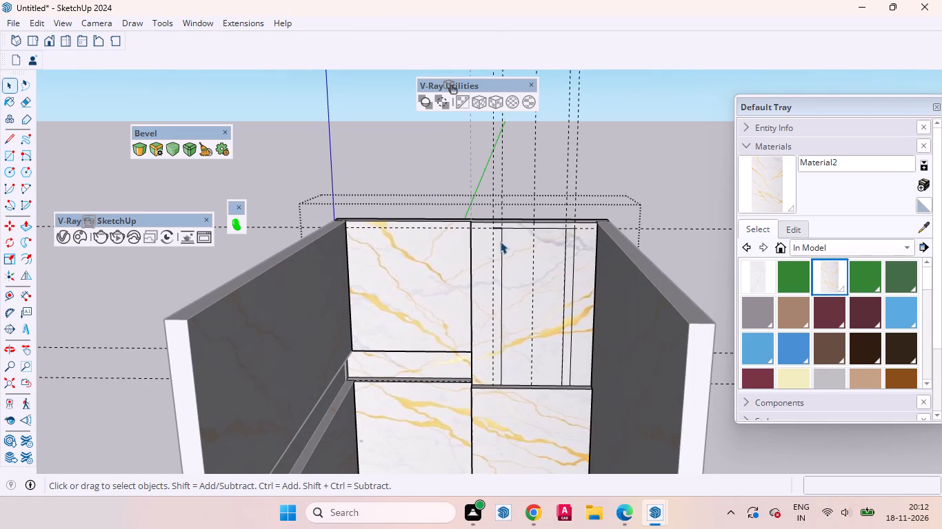
left_click(496, 227)
right_click(496, 227)
left_click(520, 252)
left_click(572, 245)
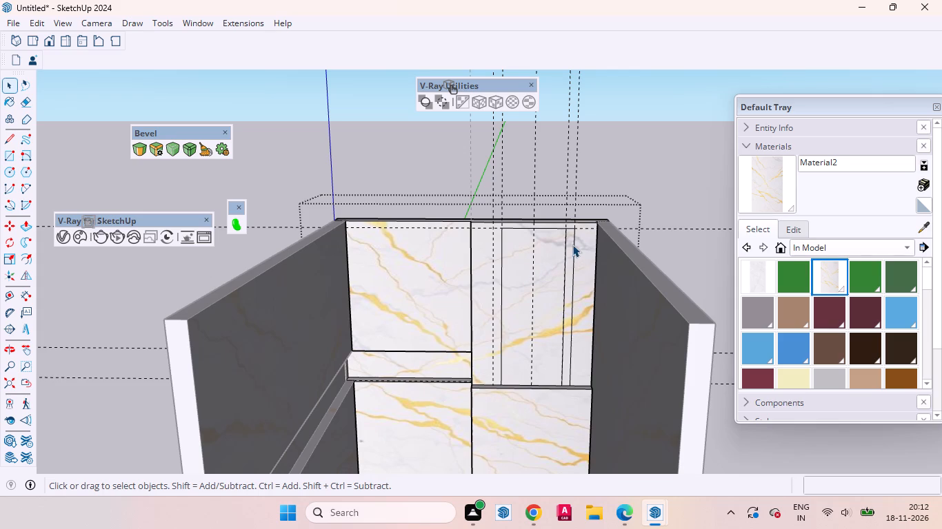
right_click(572, 245)
left_click(598, 277)
scroll(562, 220, "up", 1)
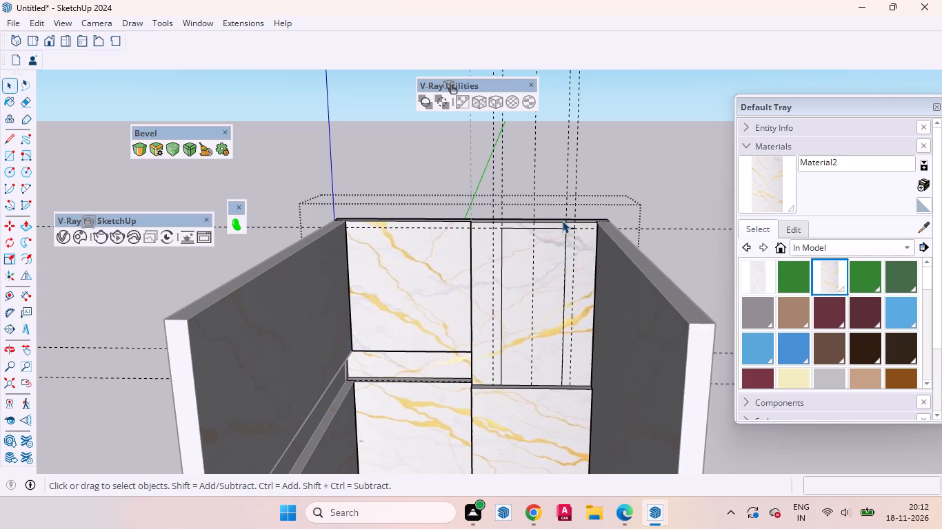
scroll(562, 220, "up", 5)
left_click(574, 233)
right_click(574, 233)
left_click(600, 261)
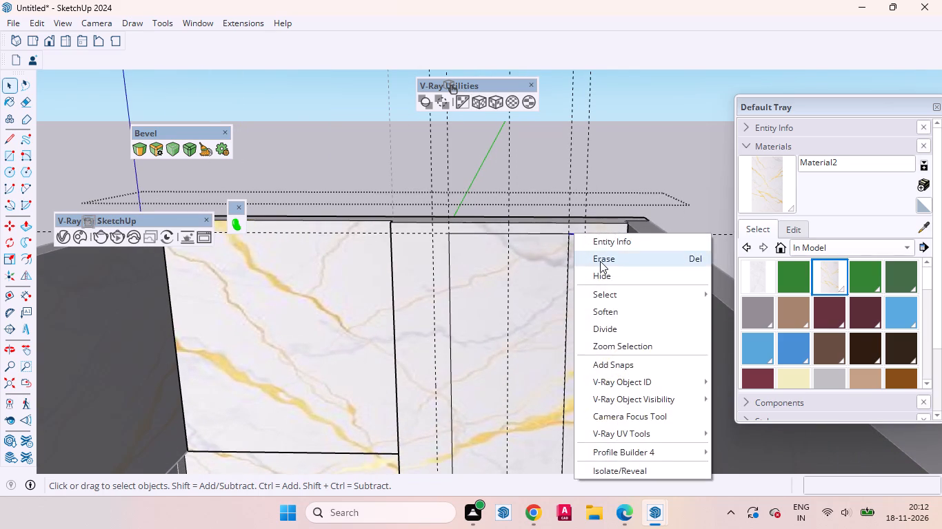
Divide the rectangle's left vertical edge into 3 segments and draw horizontal lines from the division points to its right edge.
left_click(452, 293)
right_click(452, 293)
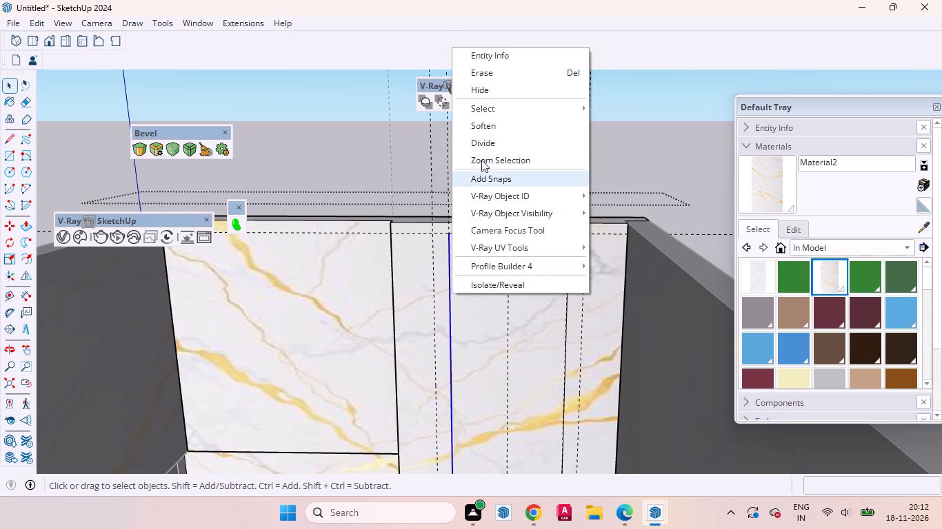
left_click(488, 141)
scroll(486, 138, "down", 5)
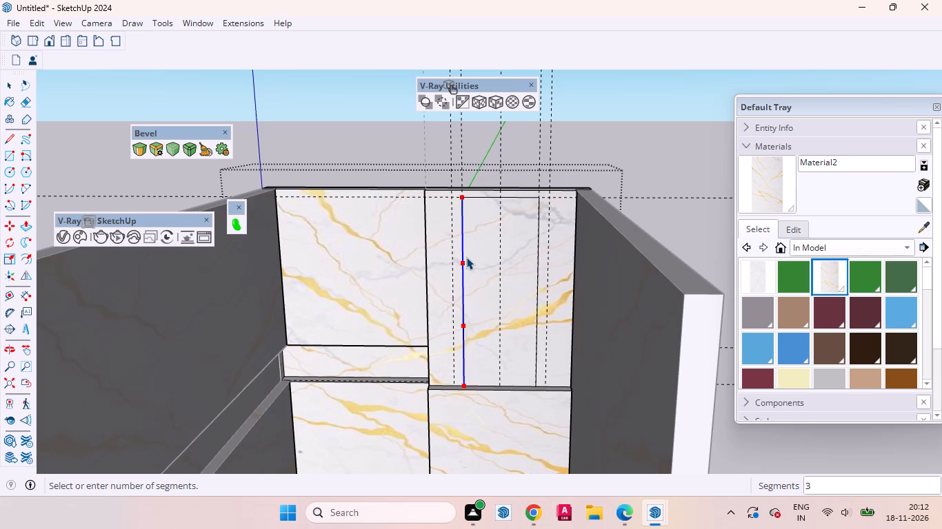
key("l")
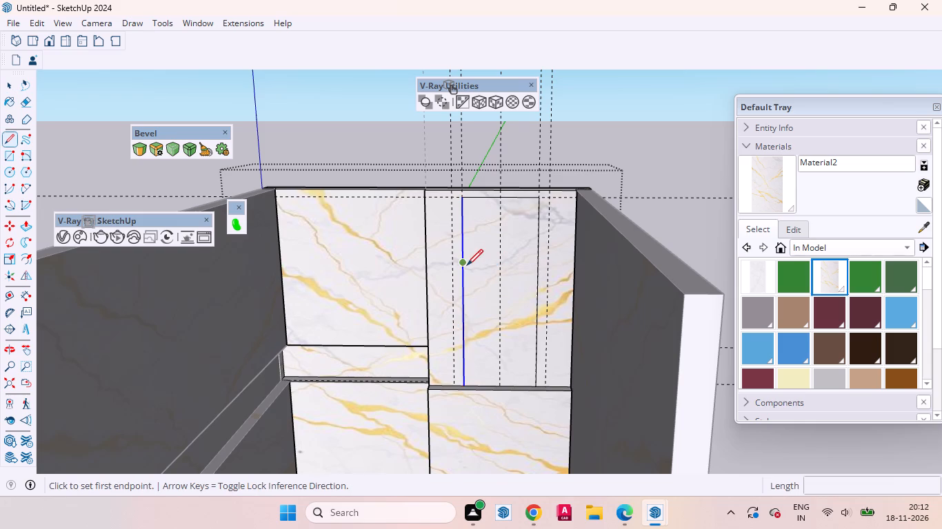
left_click(465, 262)
left_click(541, 259)
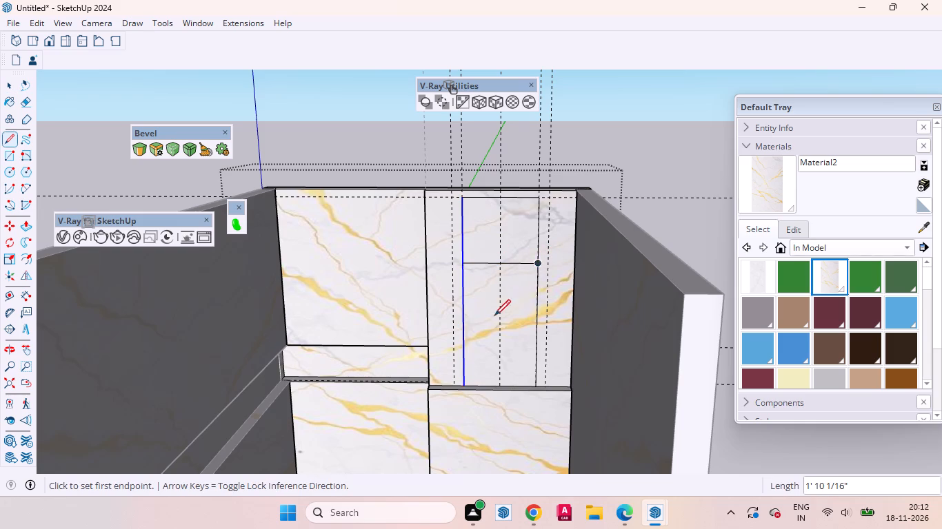
left_click(464, 324)
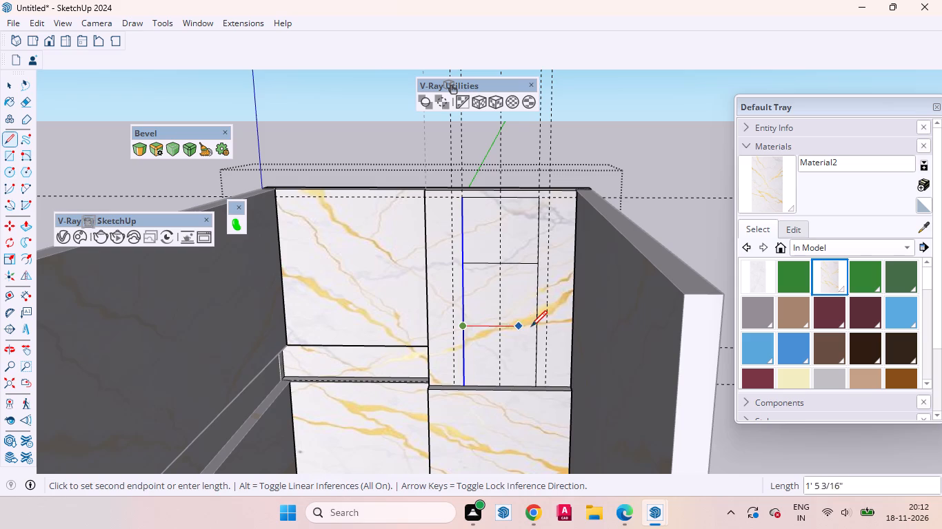
left_click(537, 326)
key("space")
left_click(488, 302)
left_click(488, 226)
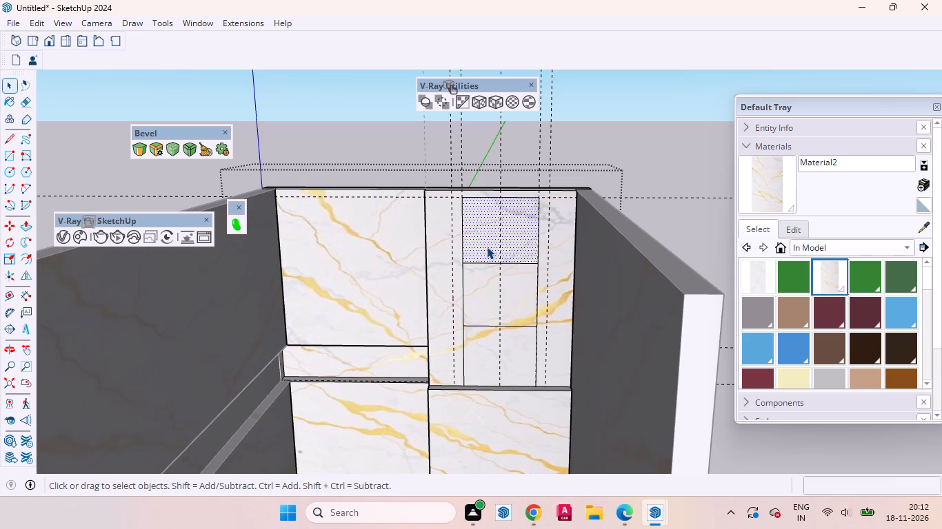
Place horizontal guides 1" below and 1" above the upper dividing line of the rectangle.
scroll(503, 247, "up", 3)
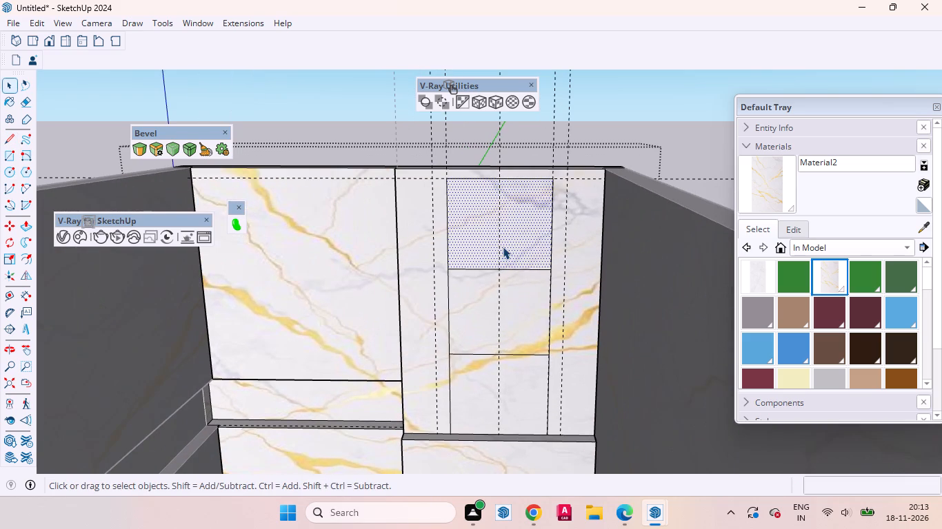
key("t")
left_click(485, 269)
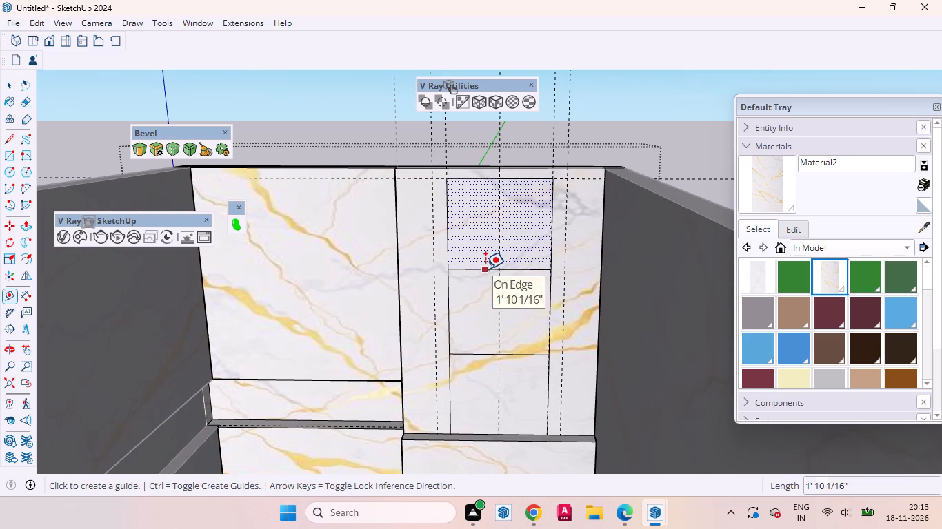
key("Up")
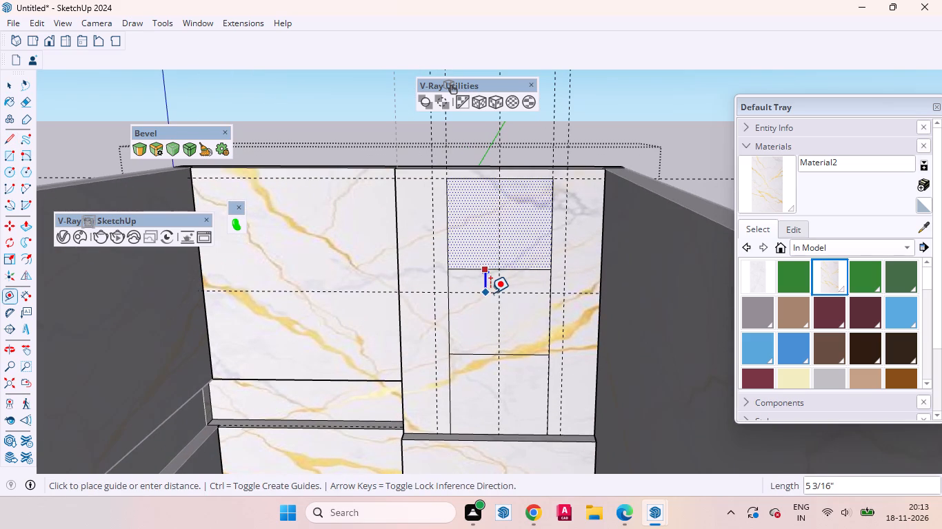
key("1")
key("Return")
scroll(475, 273, "up", 5)
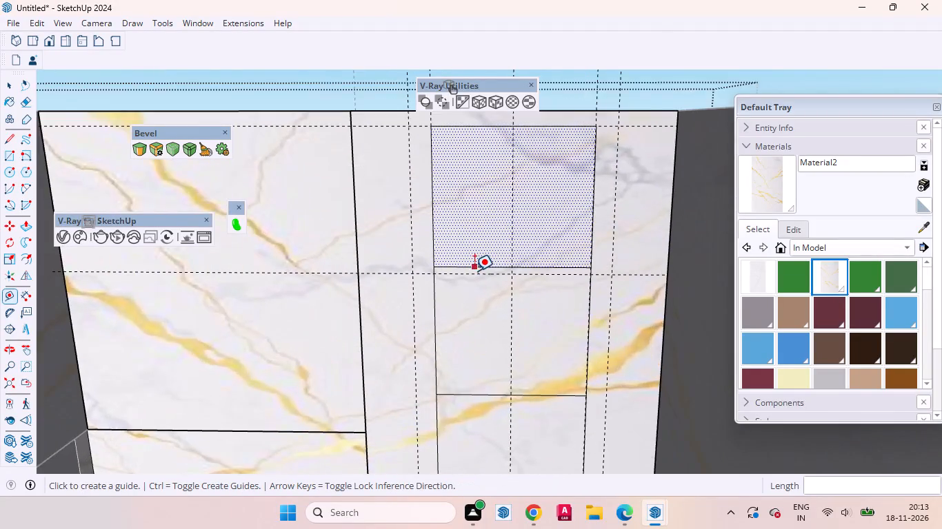
scroll(474, 271, "up", 3)
left_click(479, 264)
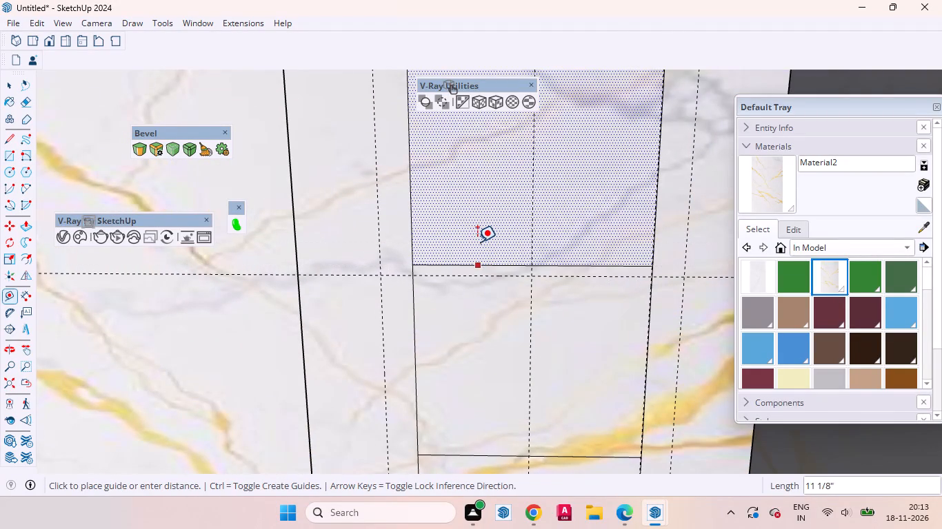
key("Up")
key("1")
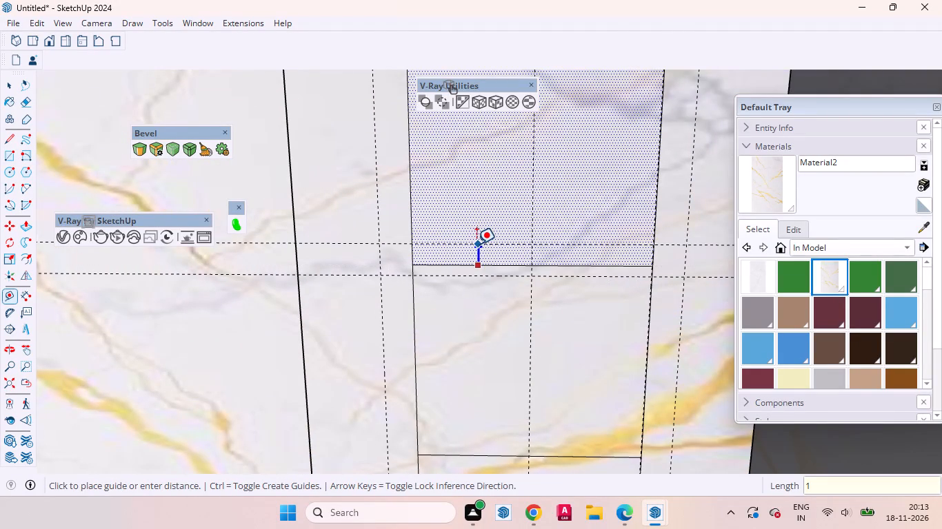
key("Return")
scroll(456, 208, "down", 3)
key("space")
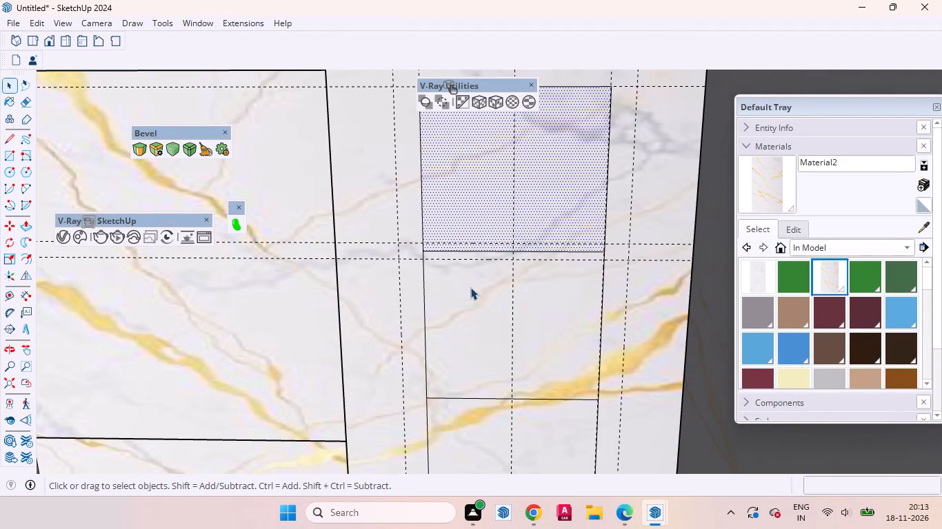
Draw a full-width rectangle between the two guides around the upper dividing line and erase the original line inside it.
left_click(466, 291)
scroll(433, 260, "up", 4)
key("r")
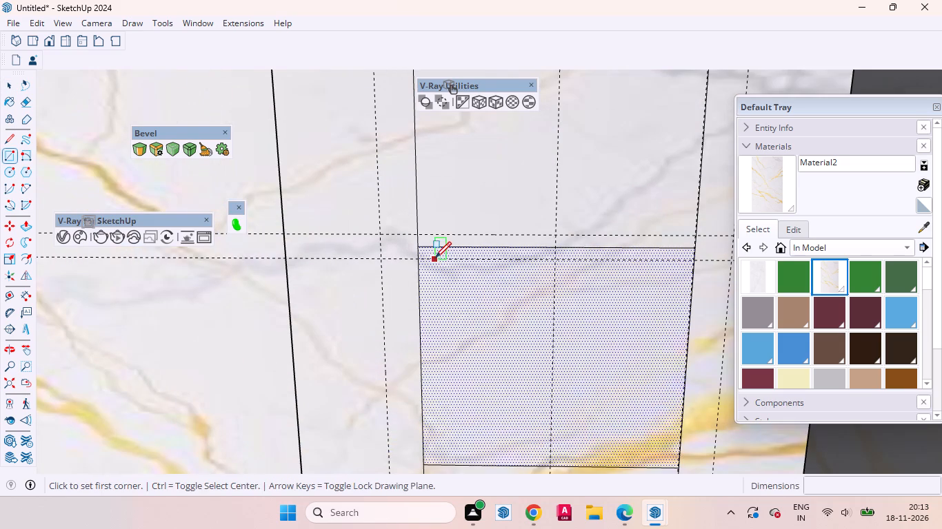
left_click(423, 257)
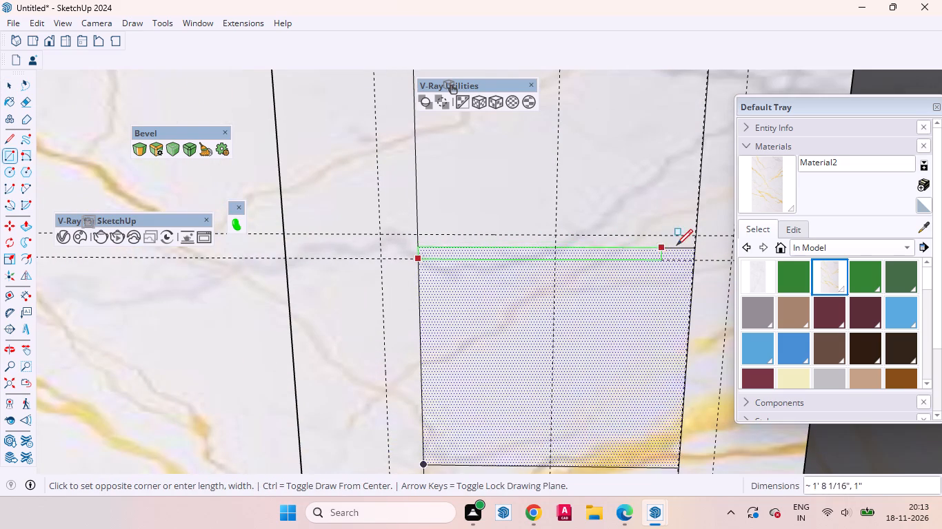
left_click(696, 236)
key("space")
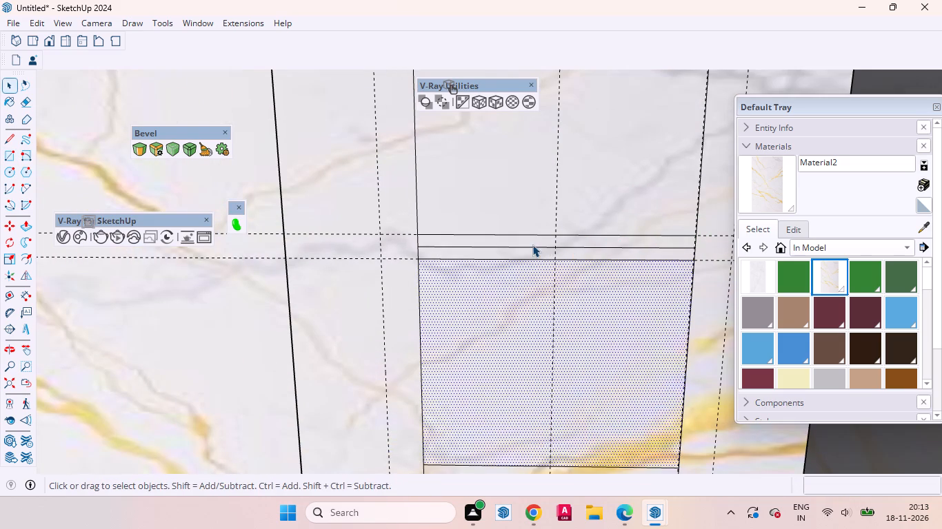
left_click(530, 248)
right_click(530, 248)
left_click(561, 269)
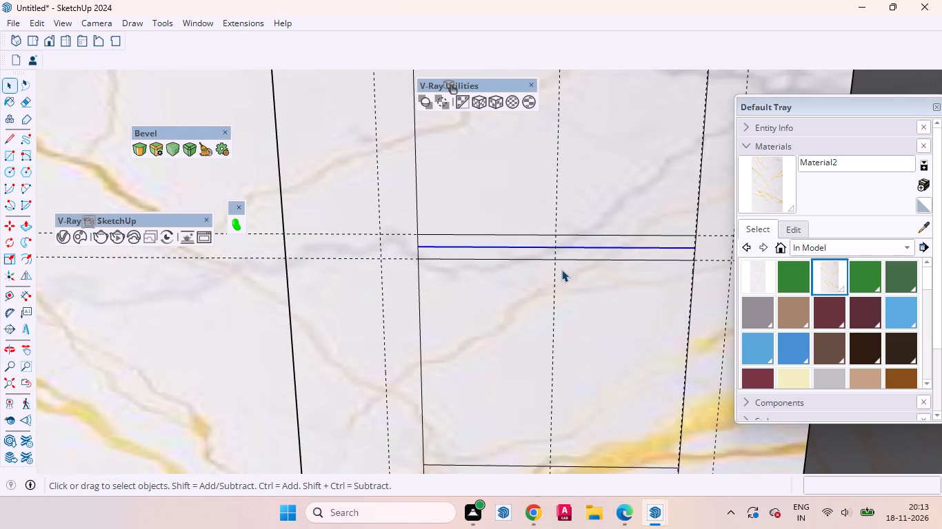
left_click(502, 295)
left_click(521, 165)
Place horizontal guides 1" below and 1" above the lower dividing line of the rectangle.
scroll(523, 242, "down", 8)
scroll(506, 360, "up", 2)
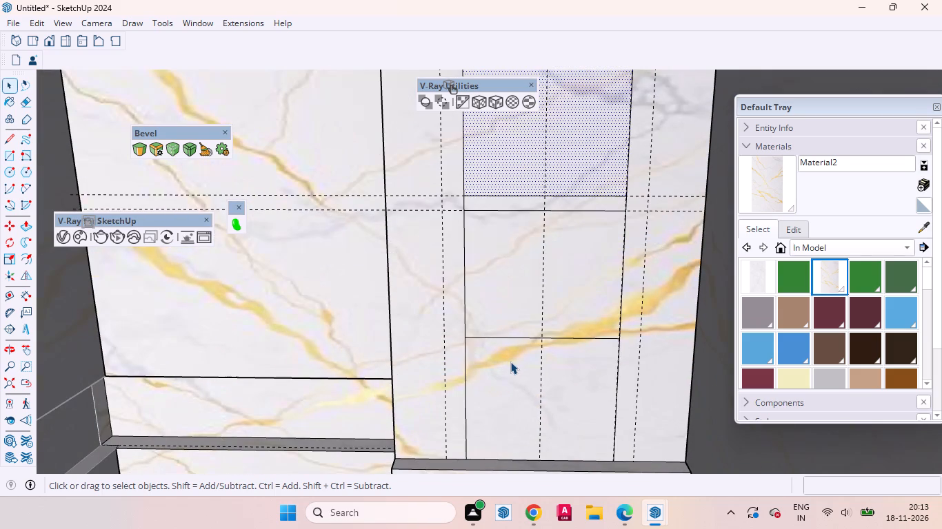
key("t")
scroll(503, 262, "down", 4)
scroll(505, 337, "up", 4)
left_click(507, 302)
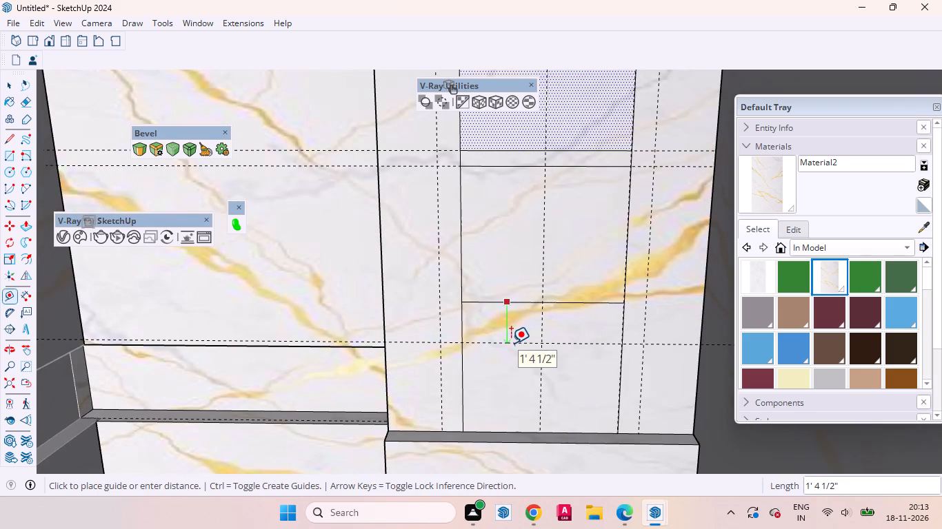
key("Up")
key("1")
key("Return")
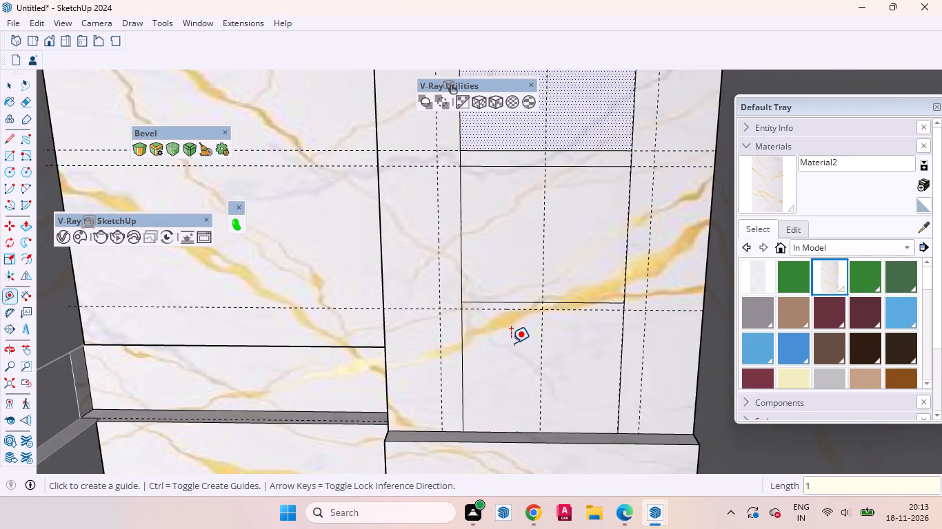
scroll(503, 307, "up", 7)
left_click(504, 299)
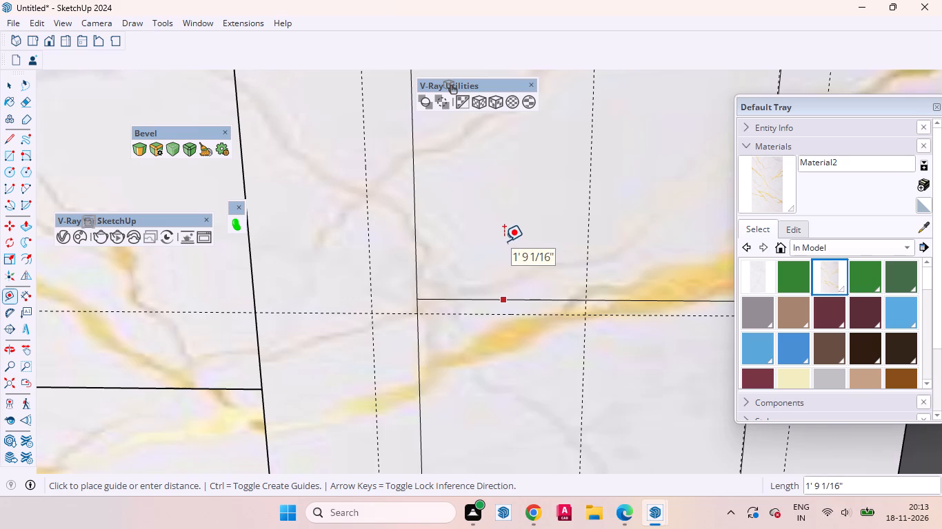
key("Up")
key("1")
key("Return")
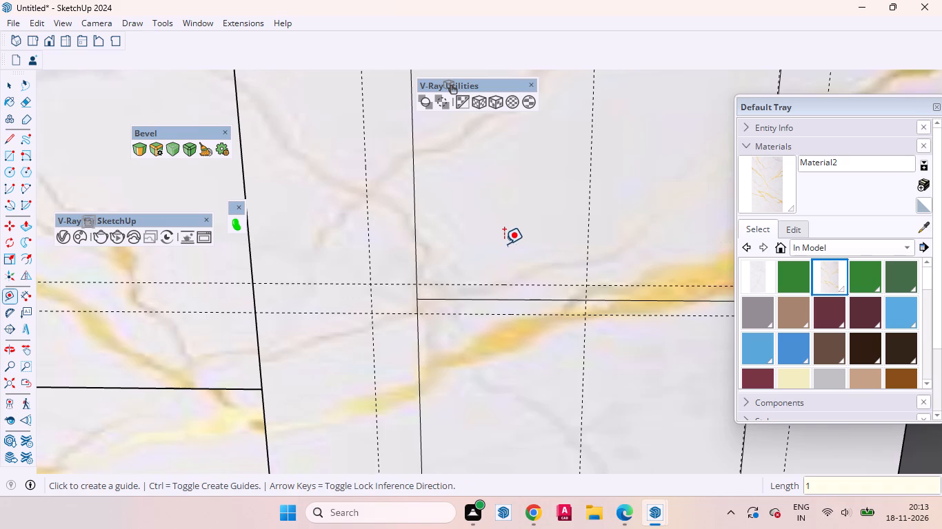
key("space")
Draw a 1' 10" by 2" rectangle between the guides around the lower dividing line and erase the original line inside it.
left_click(503, 242)
scroll(462, 278, "down", 7)
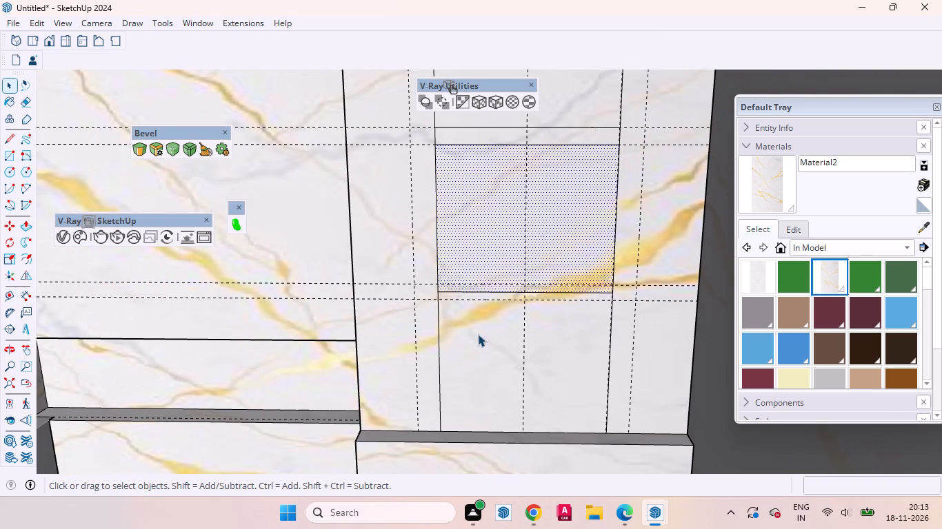
key("r")
scroll(453, 319, "up", 4)
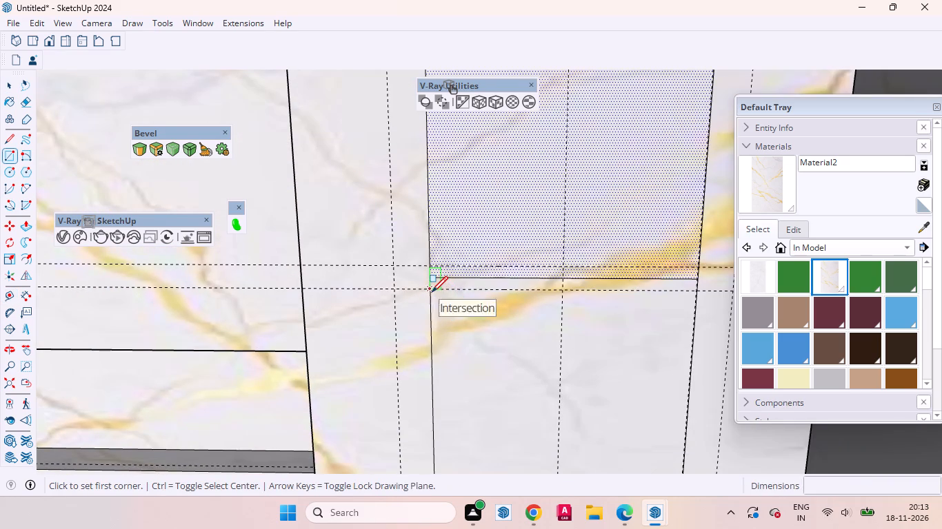
left_click(432, 292)
left_click(695, 269)
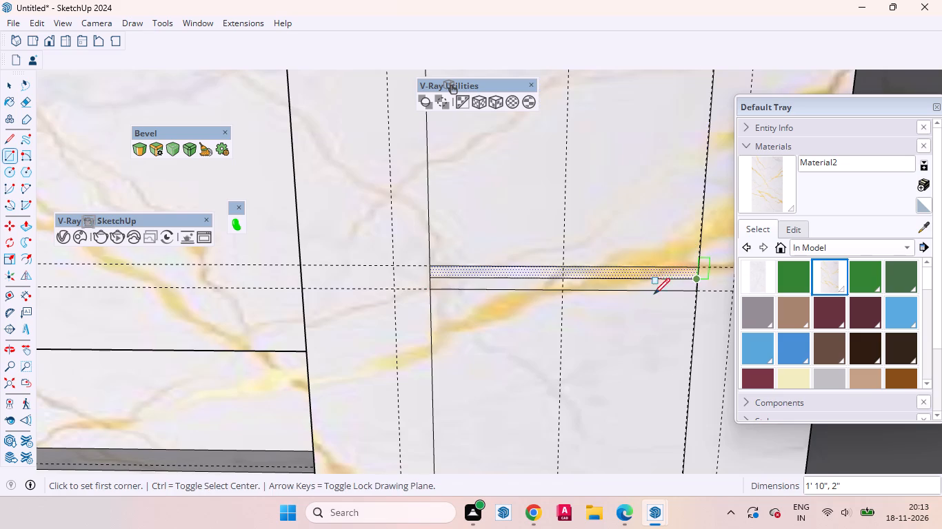
key("space")
left_click(530, 278)
right_click(530, 278)
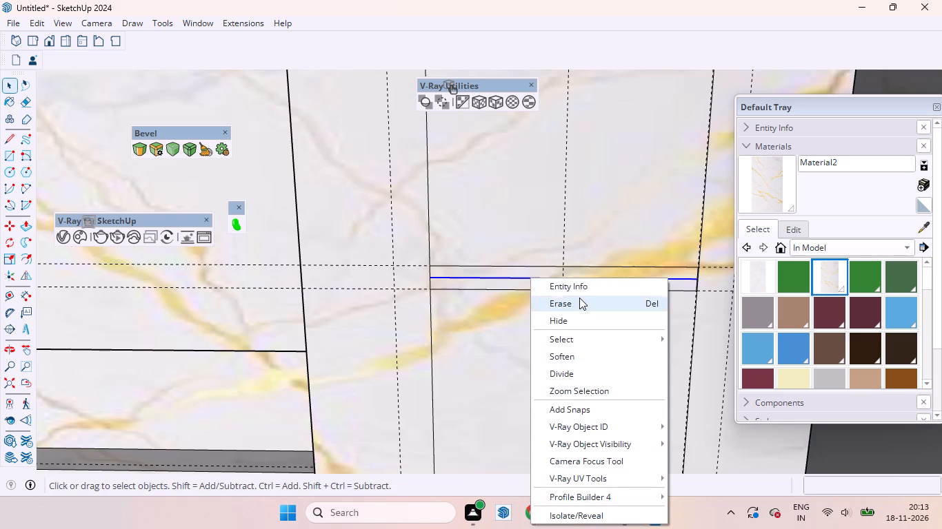
left_click(579, 298)
left_click(503, 346)
Place vertical guides 4" inside the left and right edges of the bottom compartment.
scroll(492, 315, "down", 10)
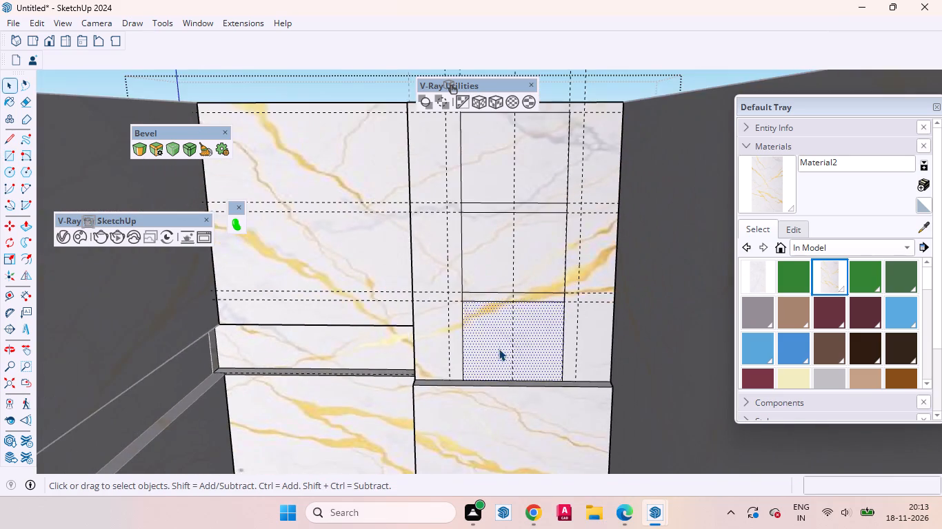
middle_click_drag(499, 349, 560, 441)
scroll(494, 320, "up", 5)
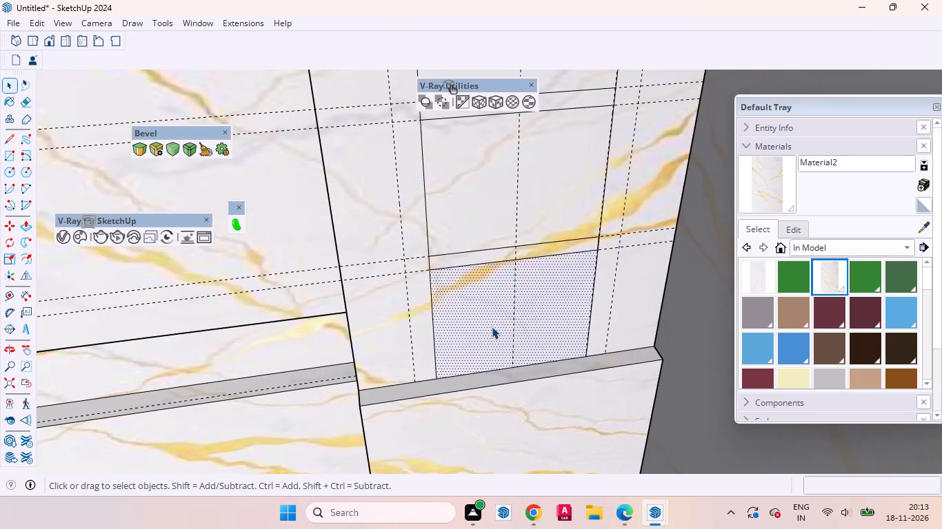
middle_click_drag(444, 330, 375, 236)
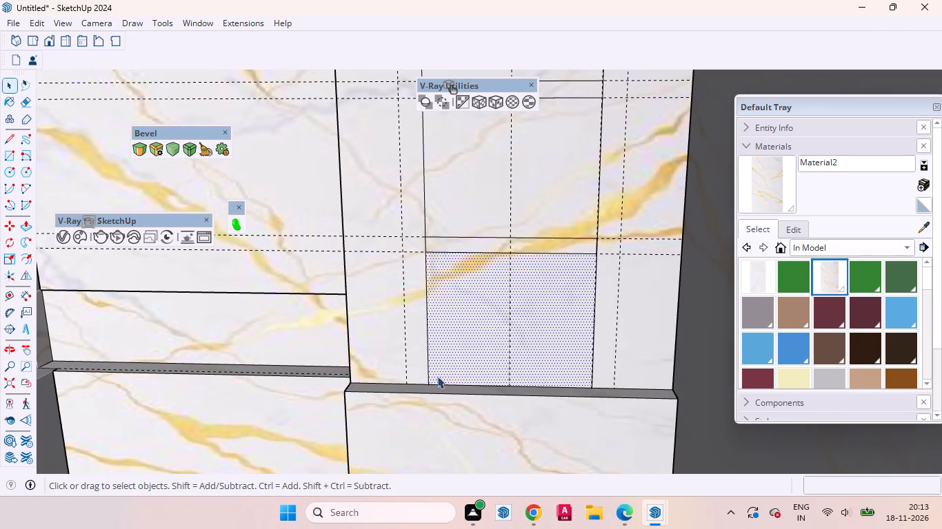
scroll(439, 357, "up", 1)
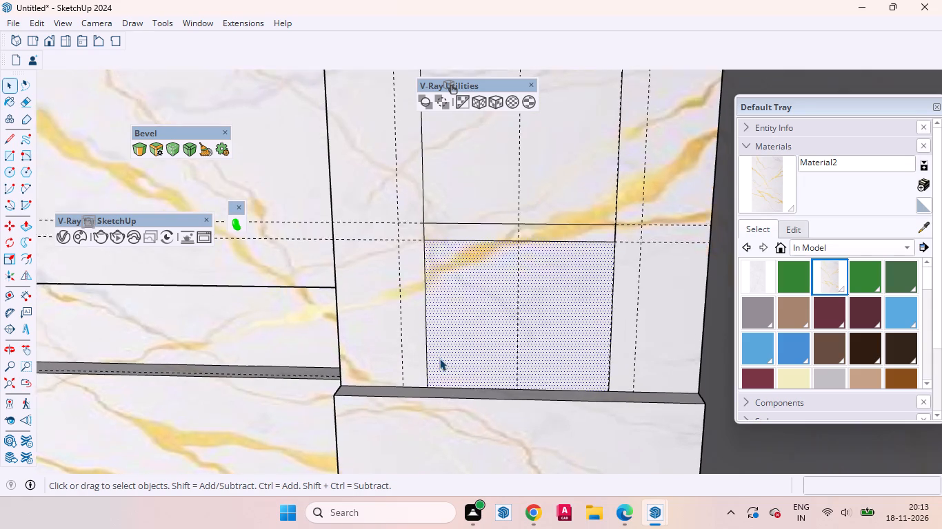
scroll(439, 358, "up", 2)
left_click(468, 356)
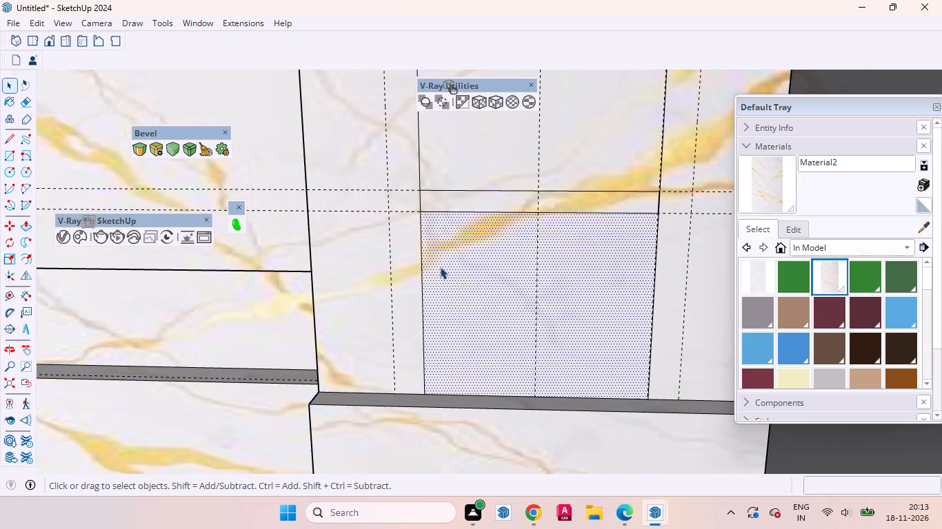
key("t")
left_click(421, 259)
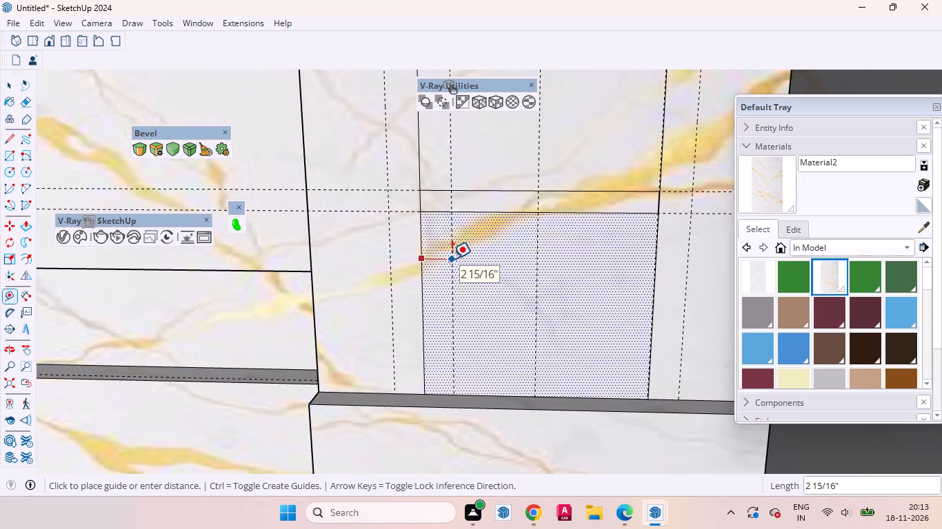
key("4")
key("Return")
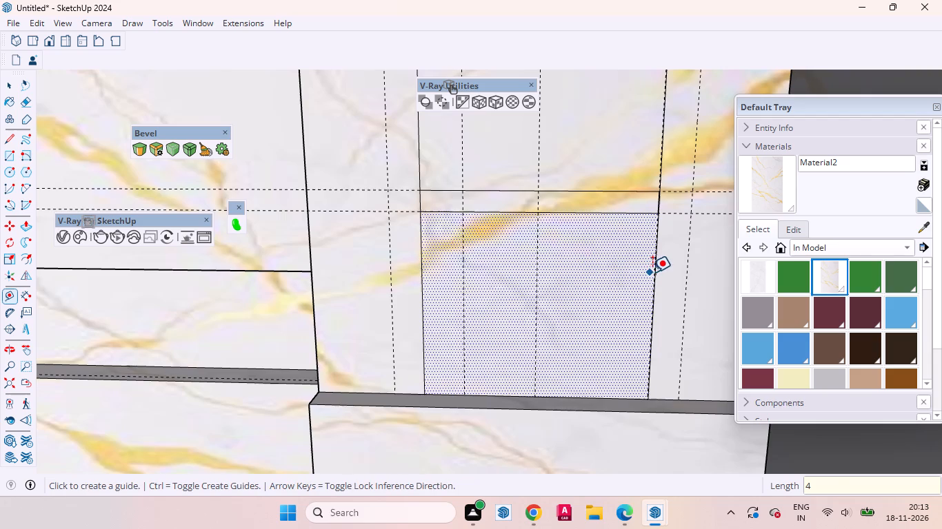
left_click(654, 271)
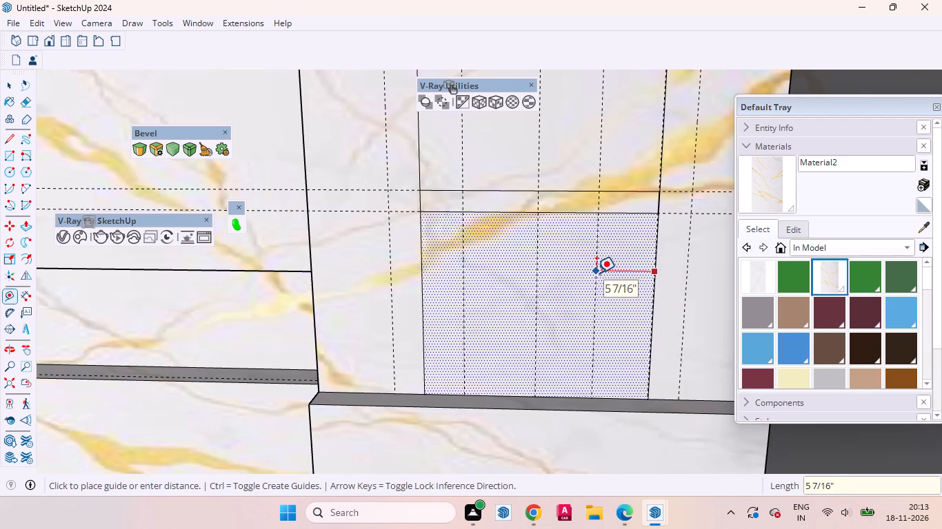
key("4")
key("Return")
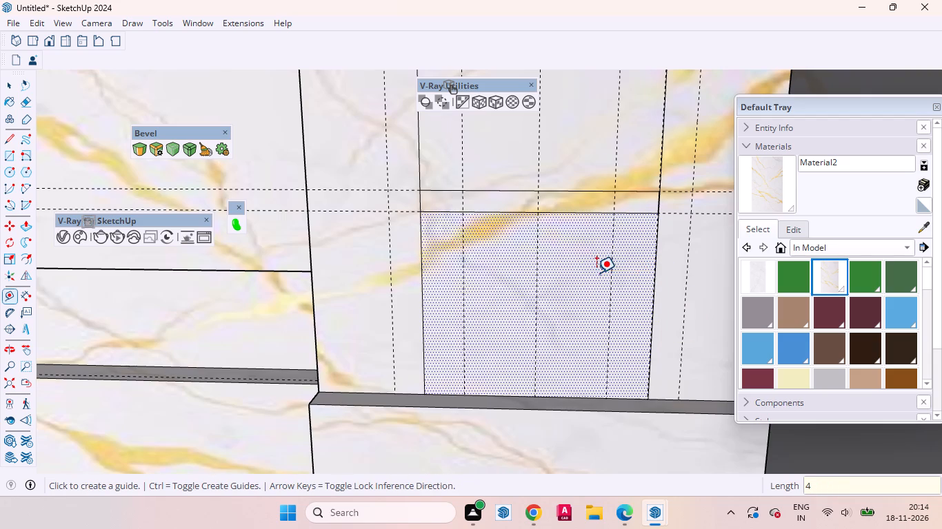
Place horizontal guides 4" inside the top and bottom edges of the bottom compartment.
left_click(568, 216)
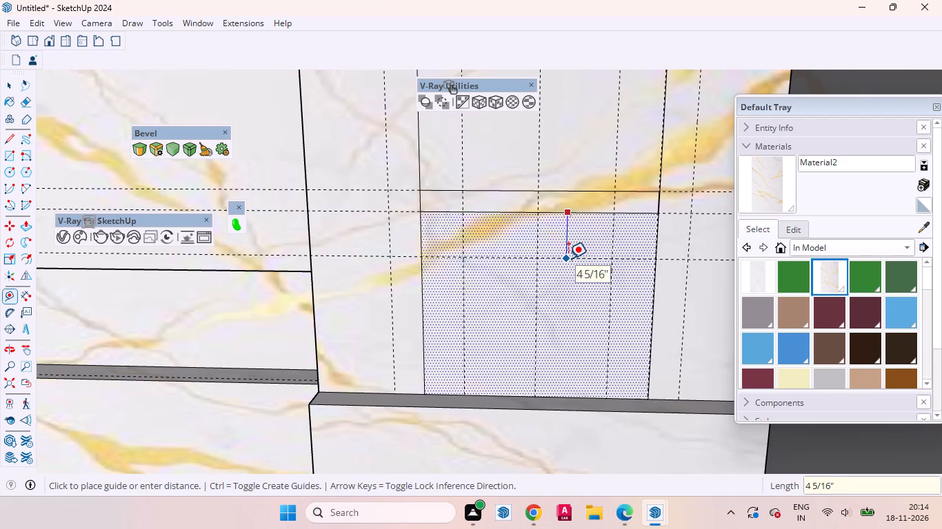
key("4")
key("Return")
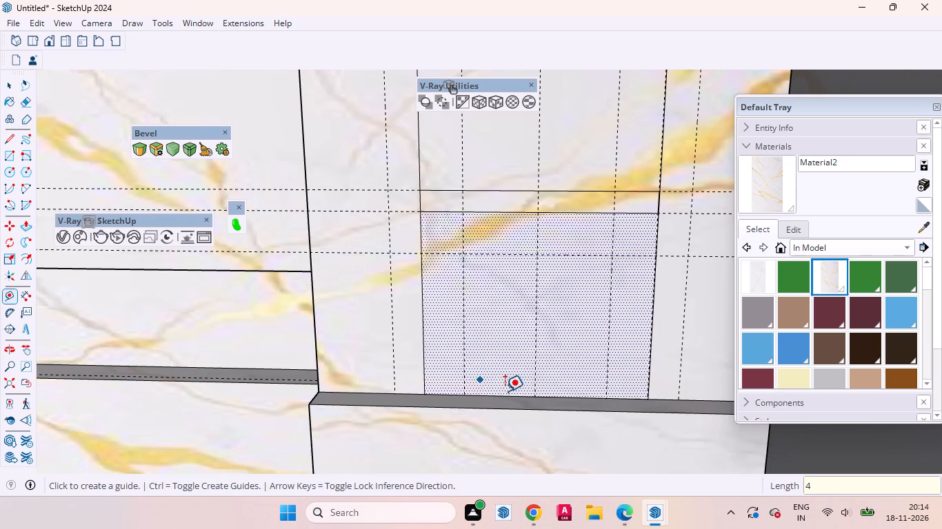
left_click(501, 392)
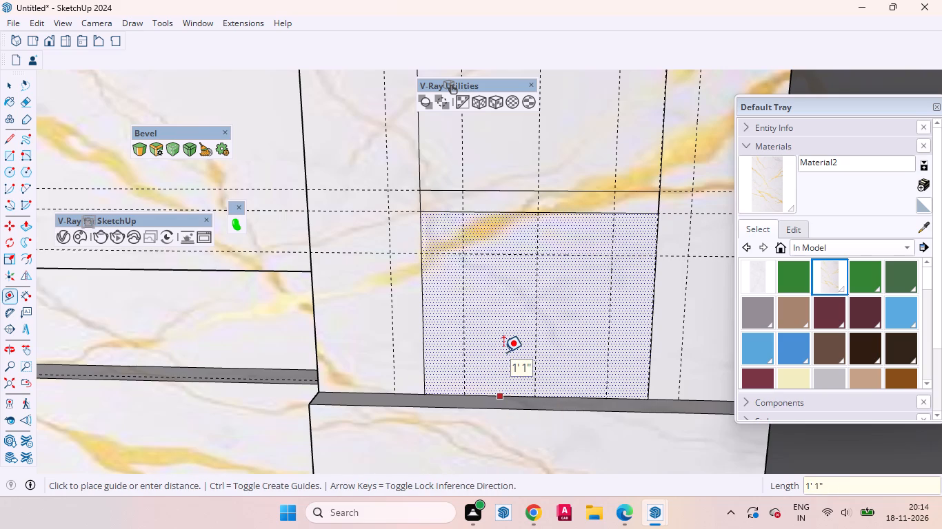
key("Up")
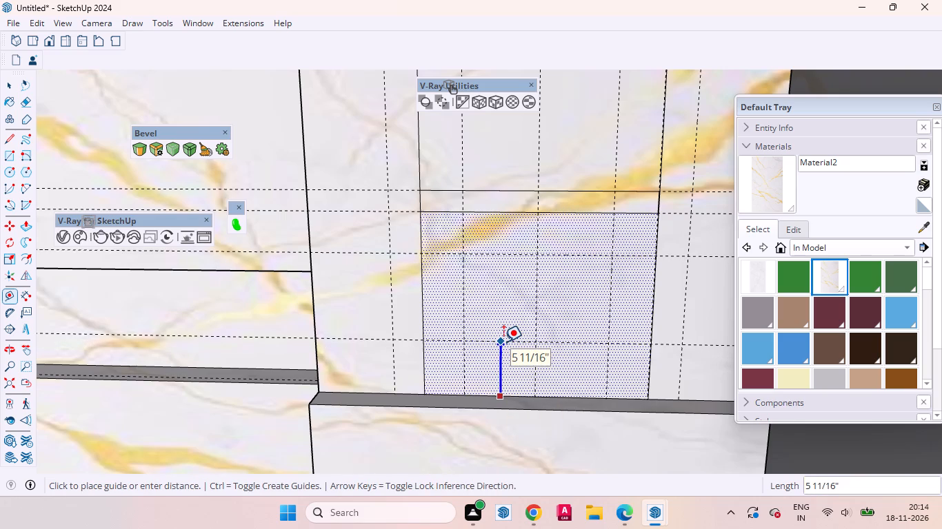
key("4")
key("Return")
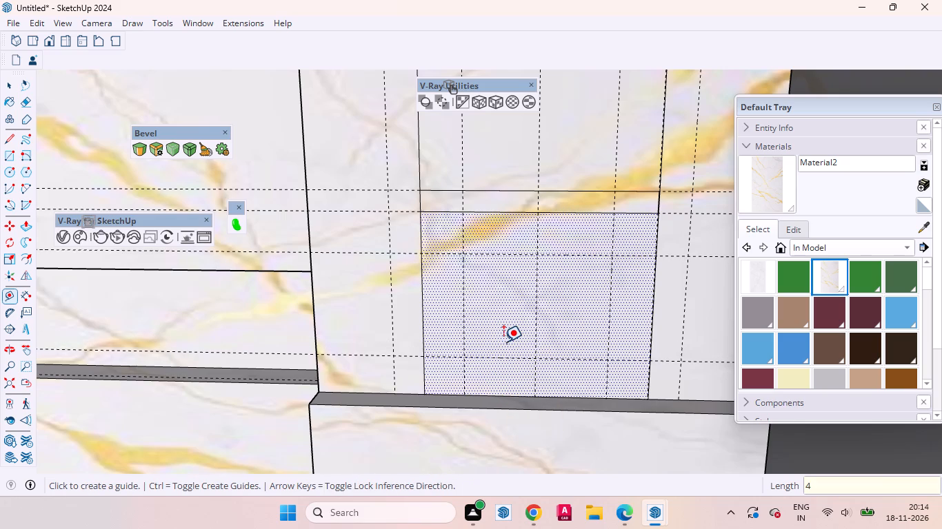
Round the bottom compartment's upper-left corner with an arc tangent to both edges, between the 4" guide intersections.
key("space")
key("a")
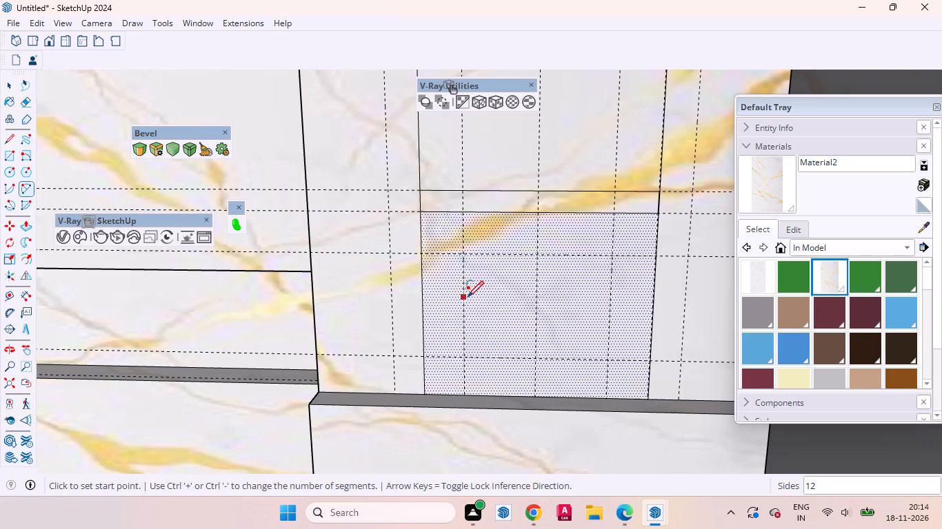
scroll(424, 267, "up", 3)
left_click(423, 246)
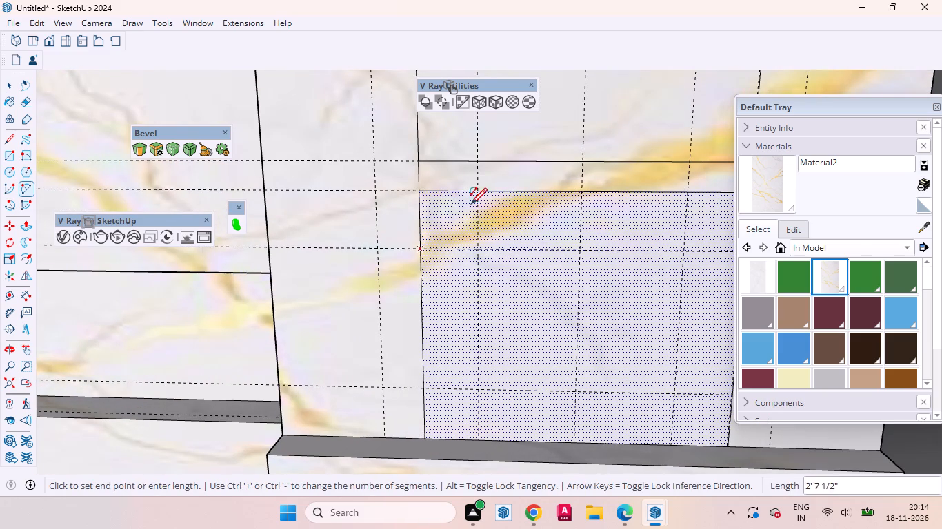
double_click(476, 191)
scroll(410, 264, "down", 3)
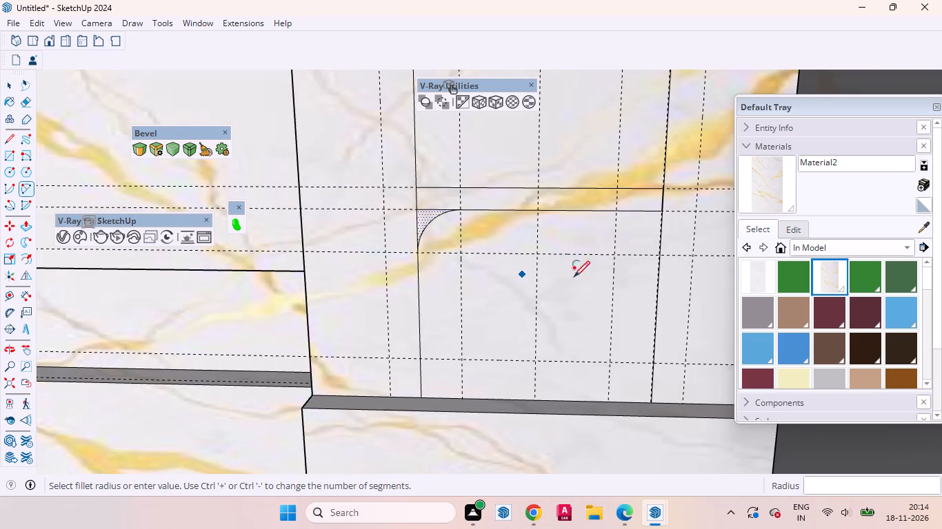
left_click(657, 255)
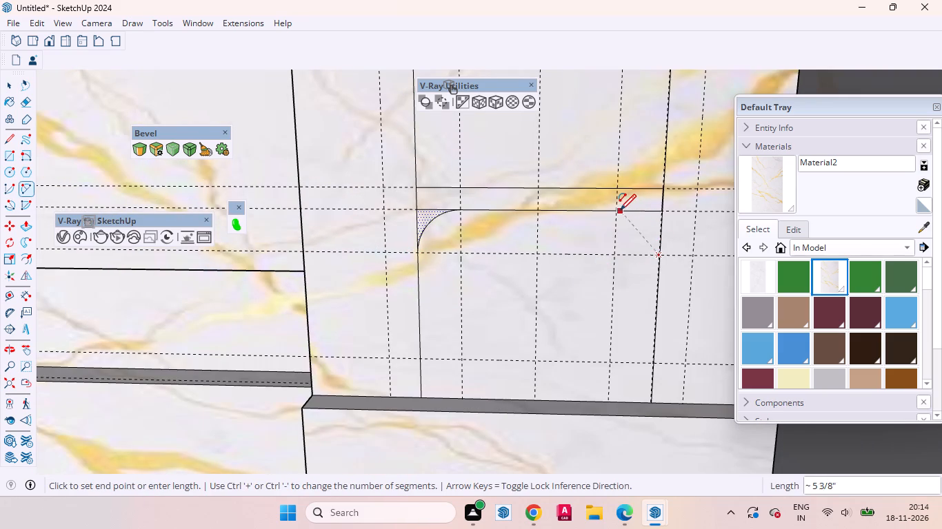
key("space")
Erase the tiny stray edge in the narrow gap at the right end of the lower dividing strip.
scroll(663, 225, "up", 6)
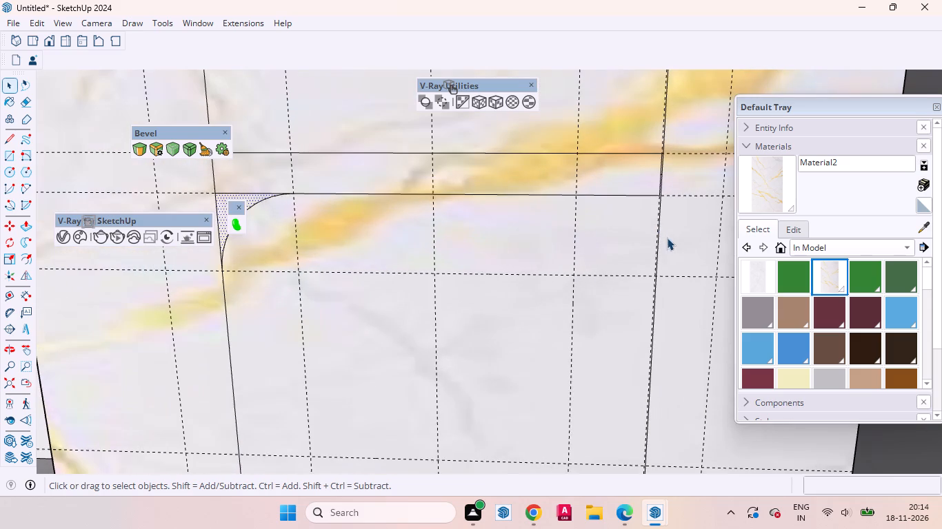
left_click(637, 249)
scroll(637, 218, "up", 11)
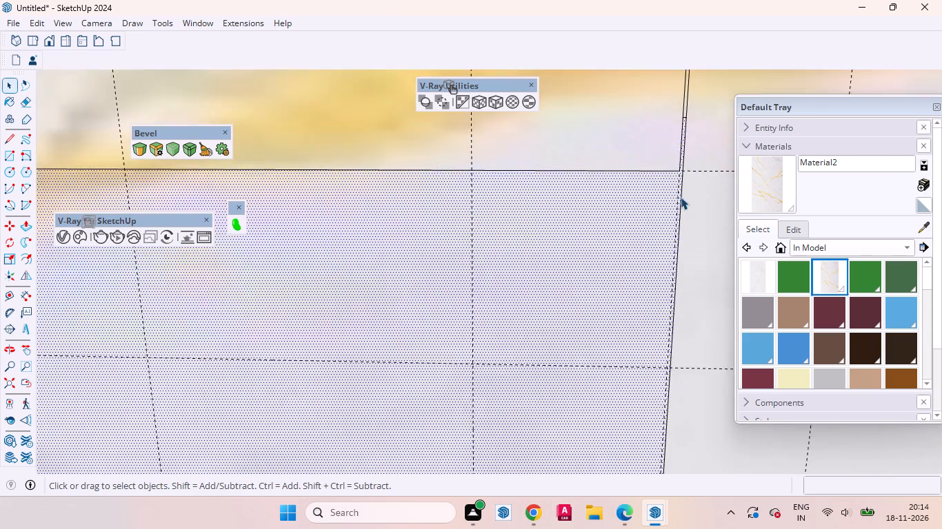
scroll(681, 197, "up", 2)
scroll(517, 260, "down", 4)
scroll(514, 267, "up", 1)
scroll(516, 269, "down", 2)
scroll(625, 253, "down", 5)
scroll(637, 194, "up", 3)
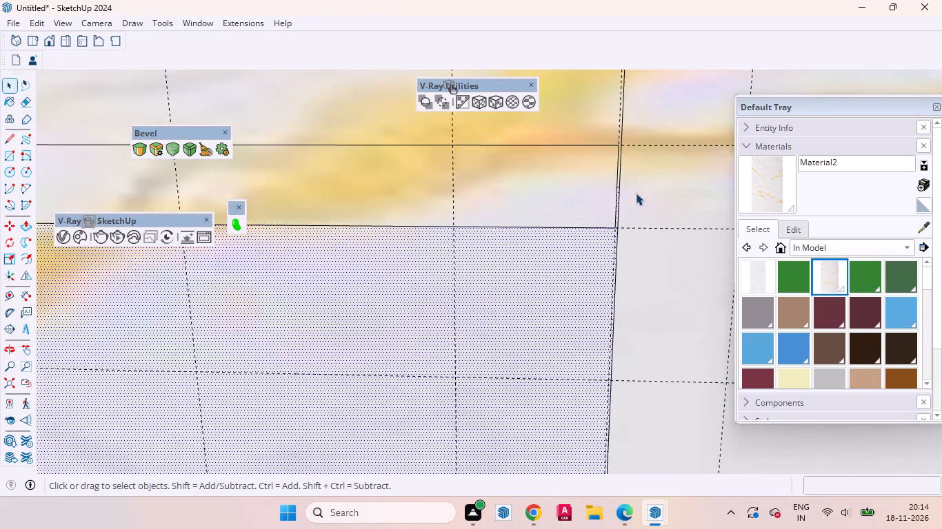
scroll(636, 193, "up", 9)
left_click(620, 172)
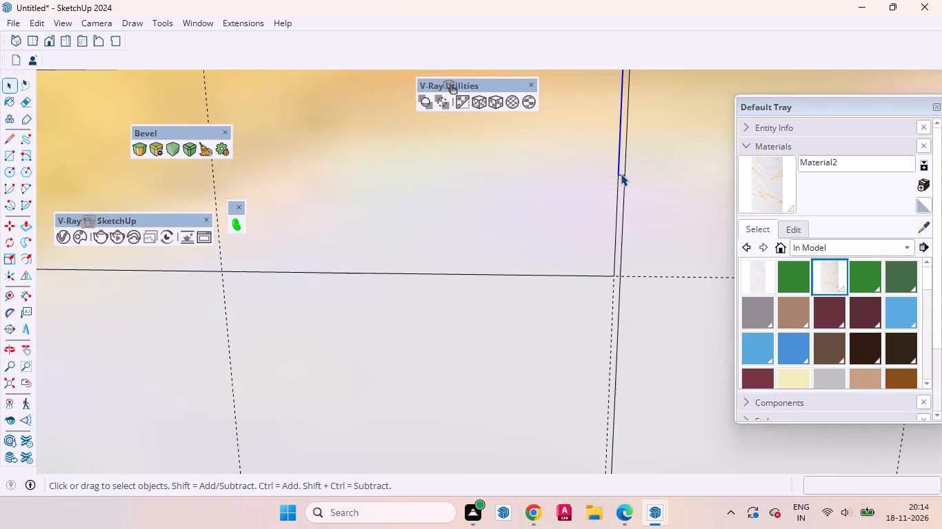
left_click(621, 174)
right_click(621, 174)
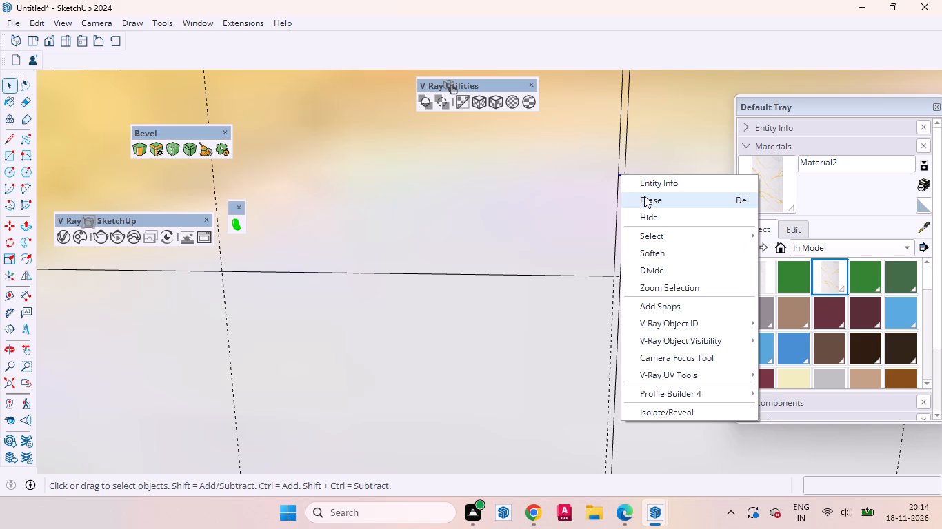
left_click(644, 196)
Move the lower dividing strip's right end edge 1/16" outward onto the large rectangle's right edge.
left_click(620, 168)
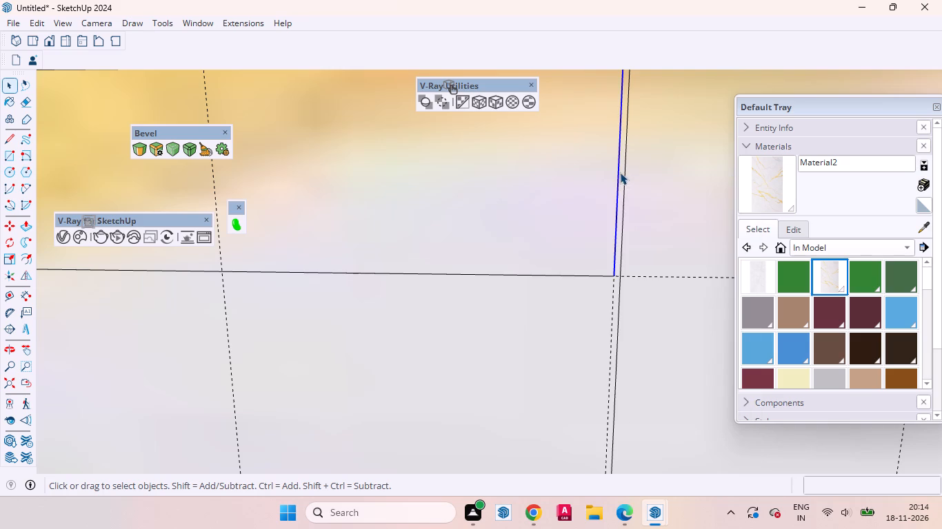
scroll(619, 258, "up", 13)
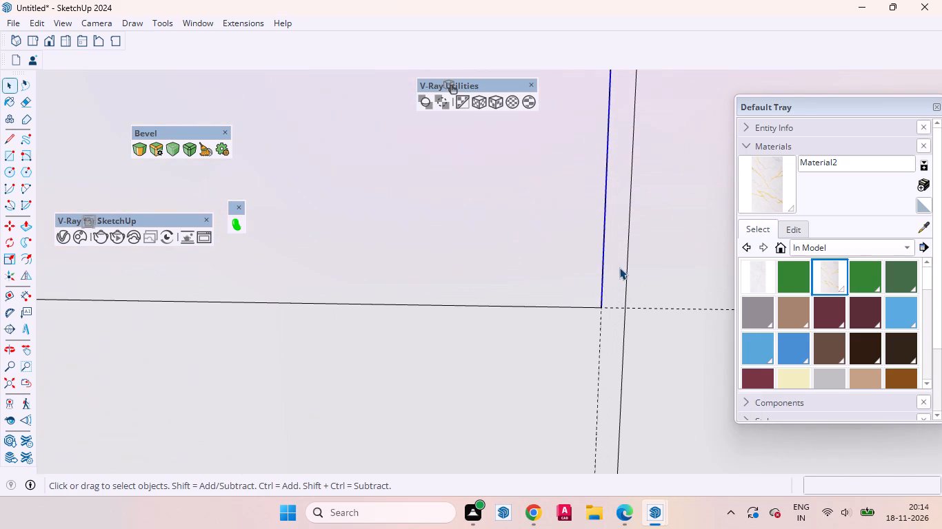
left_click(619, 267)
key("m")
left_click(605, 241)
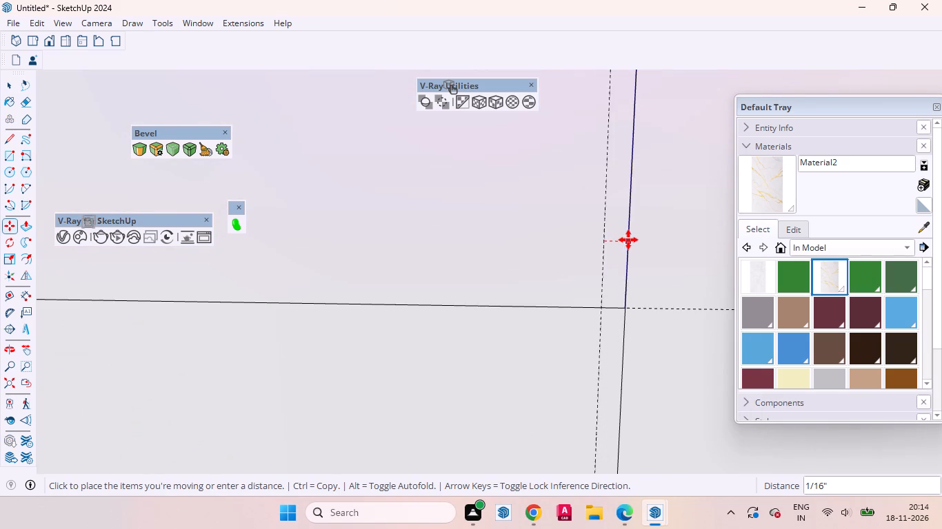
left_click(628, 240)
key("space")
left_click(574, 247)
Round the bottom compartment's upper-right corner with a tangent arc between the 4" guide intersections.
scroll(619, 214, "down", 10)
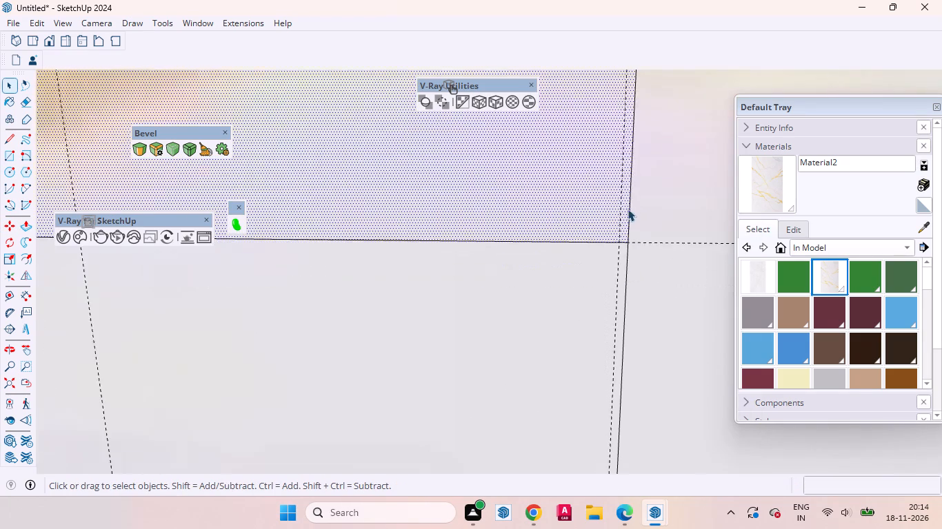
scroll(628, 209, "down", 7)
scroll(663, 221, "up", 1)
scroll(663, 221, "down", 20)
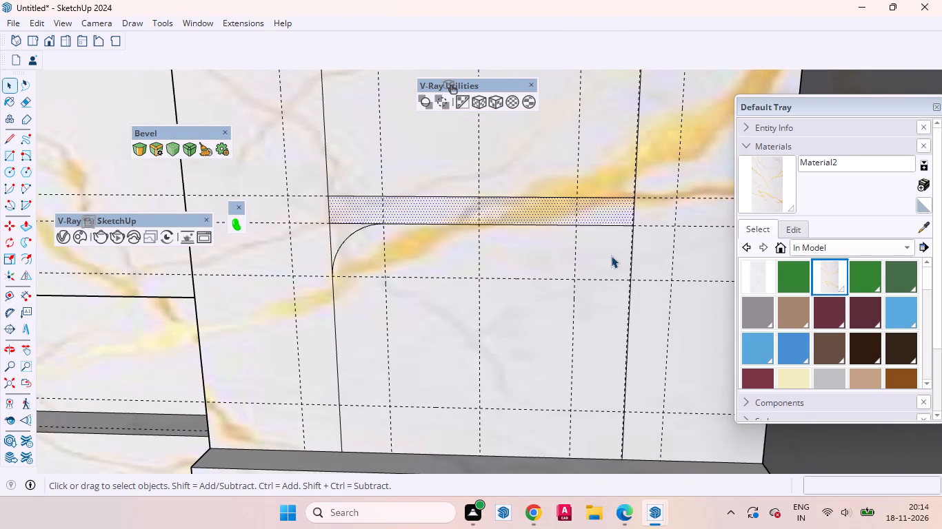
left_click(611, 256)
key("a")
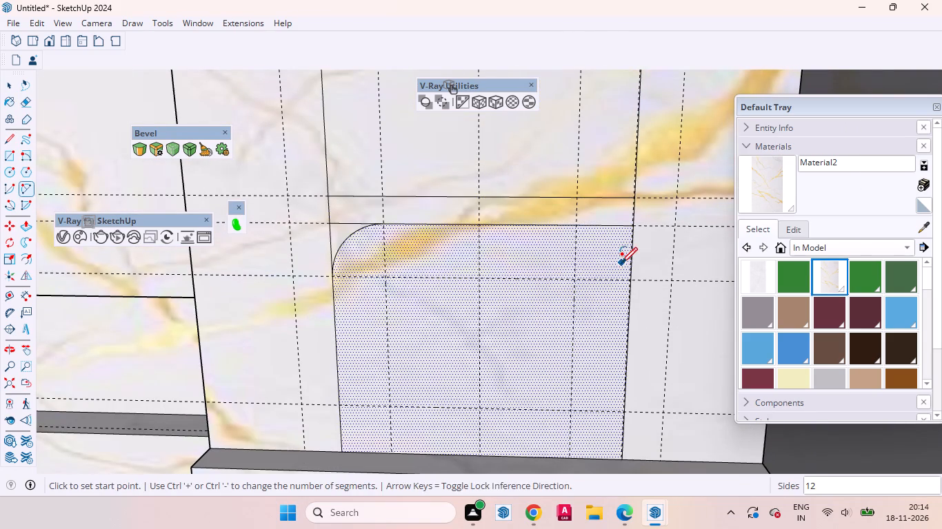
scroll(635, 273, "up", 19)
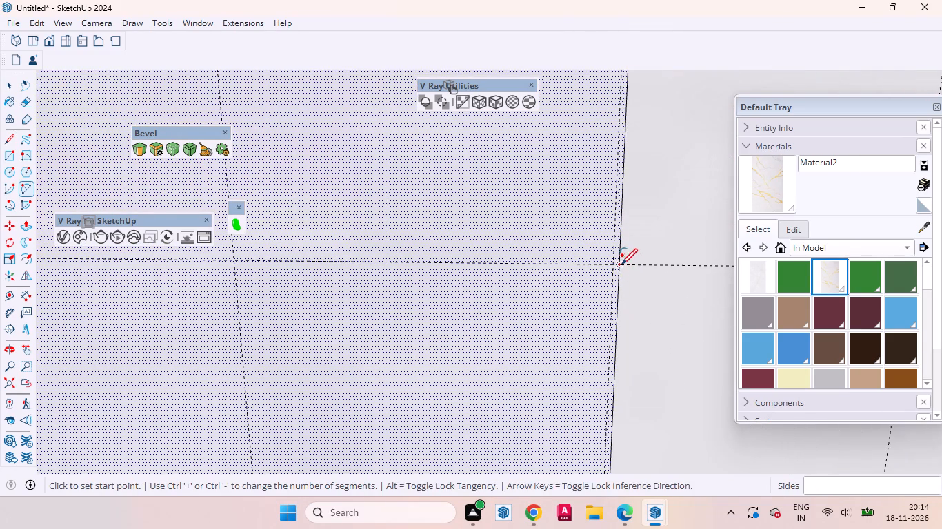
left_click(621, 264)
scroll(630, 240, "down", 12)
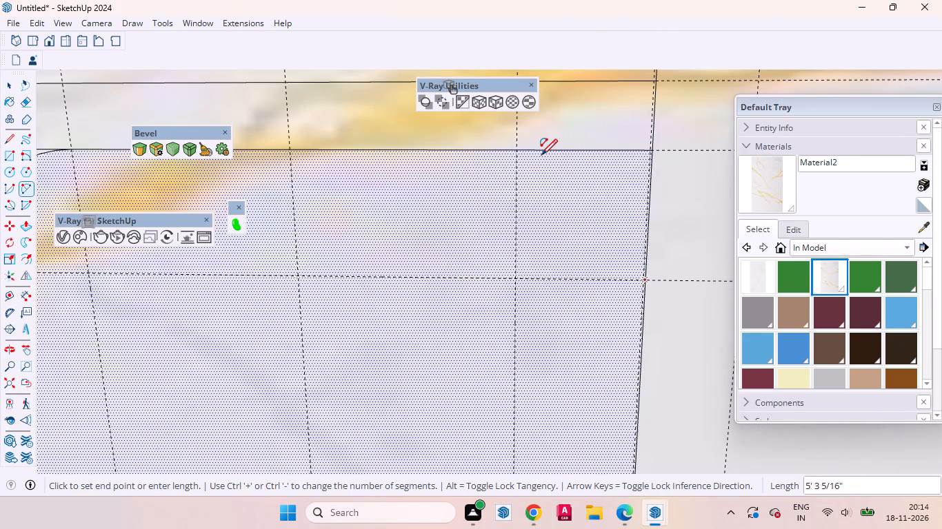
double_click(517, 149)
key("space")
Round the bottom compartment's lower-left corner with a tangent arc between the 4" guide intersections.
scroll(590, 209, "down", 4)
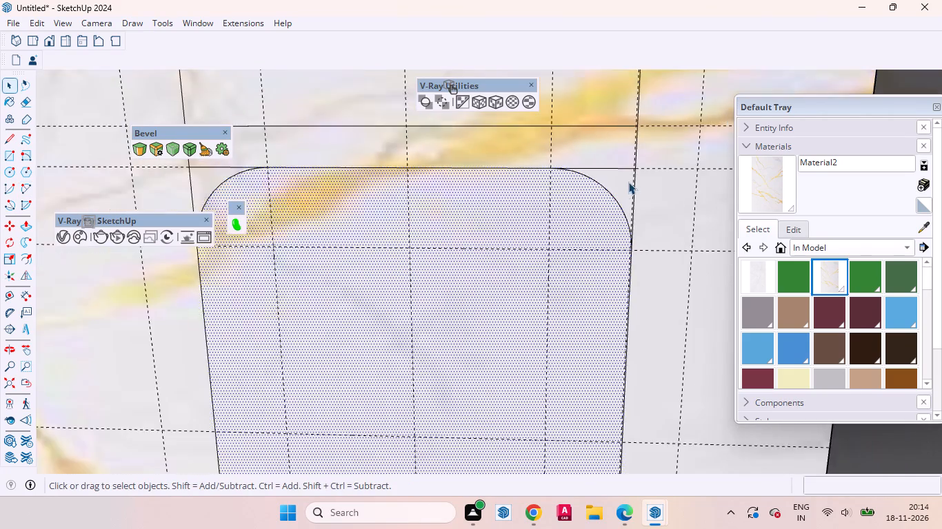
scroll(628, 182, "down", 13)
scroll(460, 311, "up", 7)
middle_click_drag(546, 266, 524, 385)
scroll(506, 272, "up", 7)
key("a")
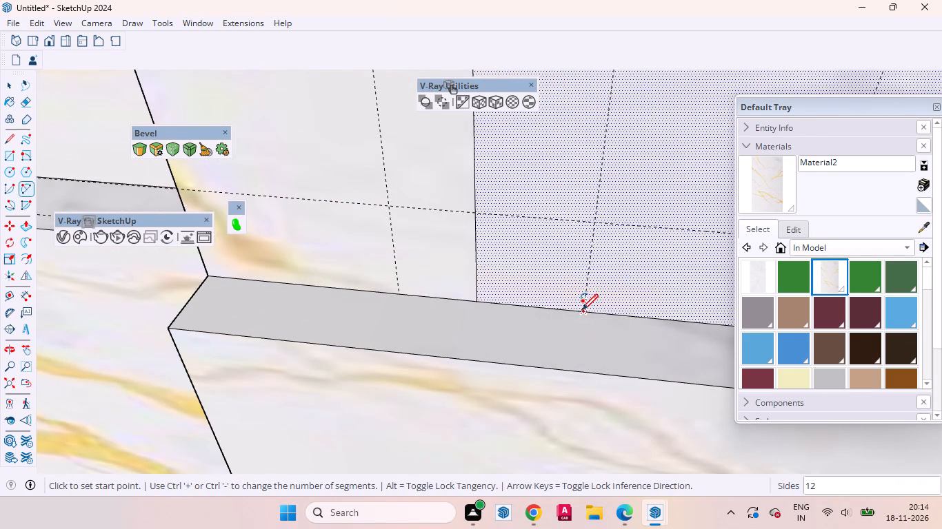
left_click(582, 311)
double_click(477, 214)
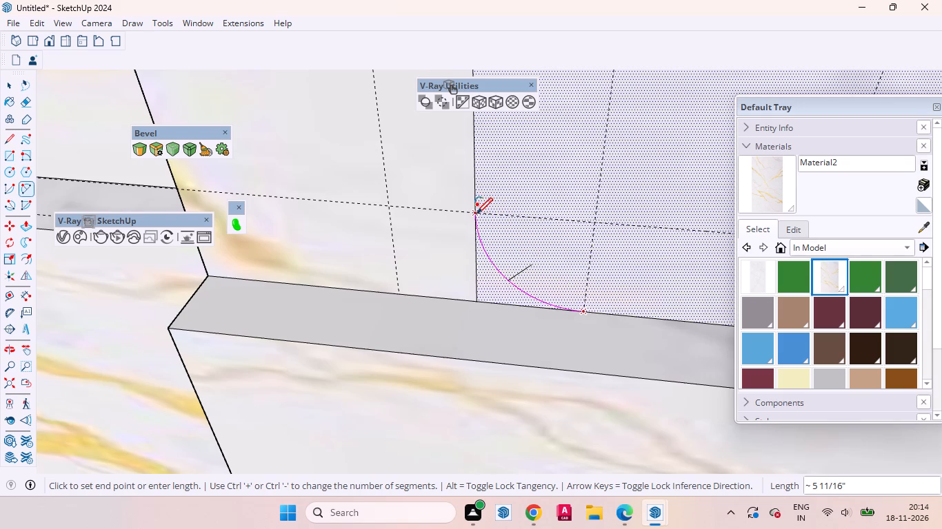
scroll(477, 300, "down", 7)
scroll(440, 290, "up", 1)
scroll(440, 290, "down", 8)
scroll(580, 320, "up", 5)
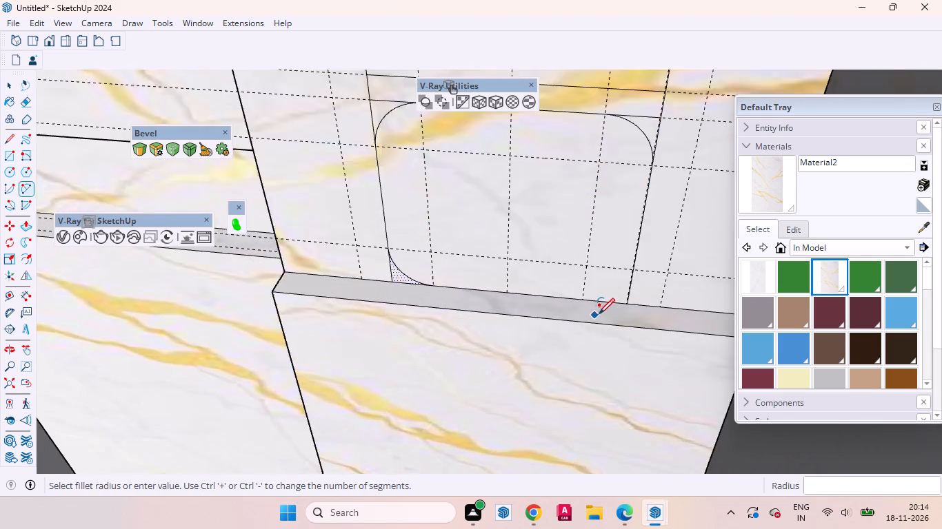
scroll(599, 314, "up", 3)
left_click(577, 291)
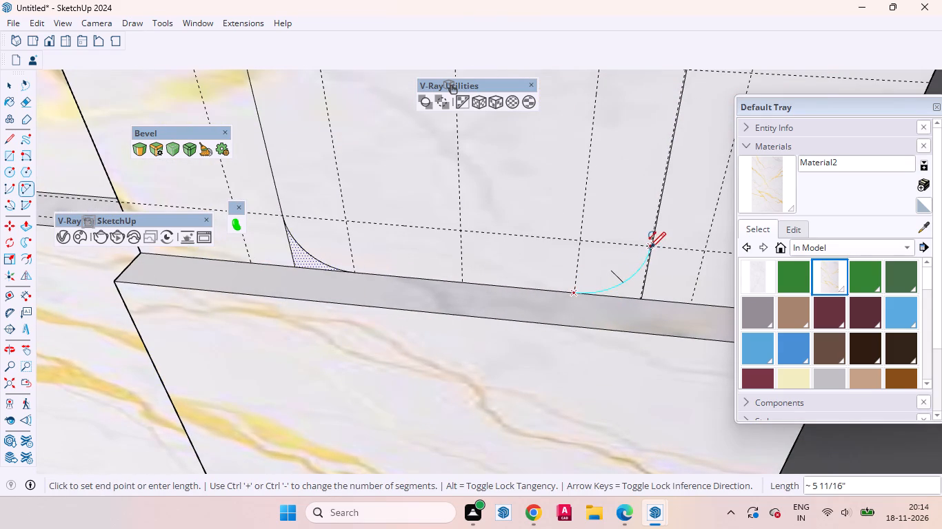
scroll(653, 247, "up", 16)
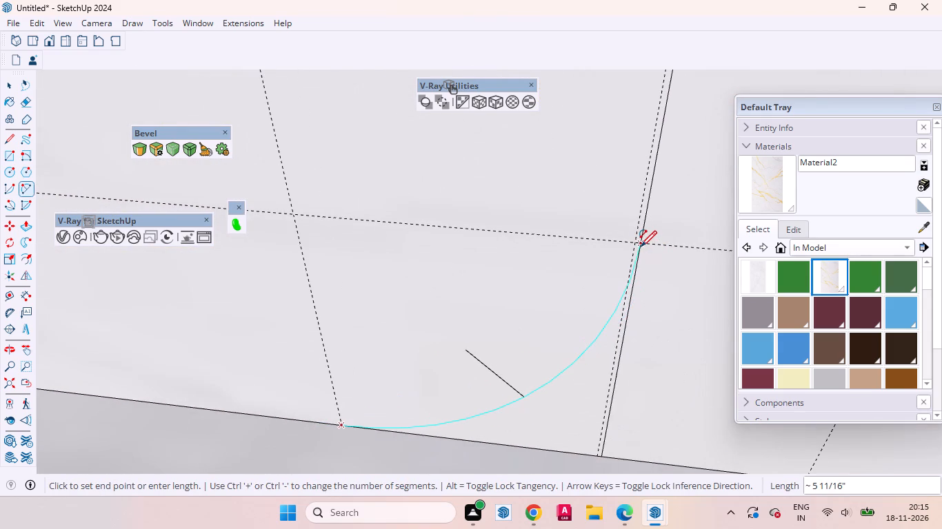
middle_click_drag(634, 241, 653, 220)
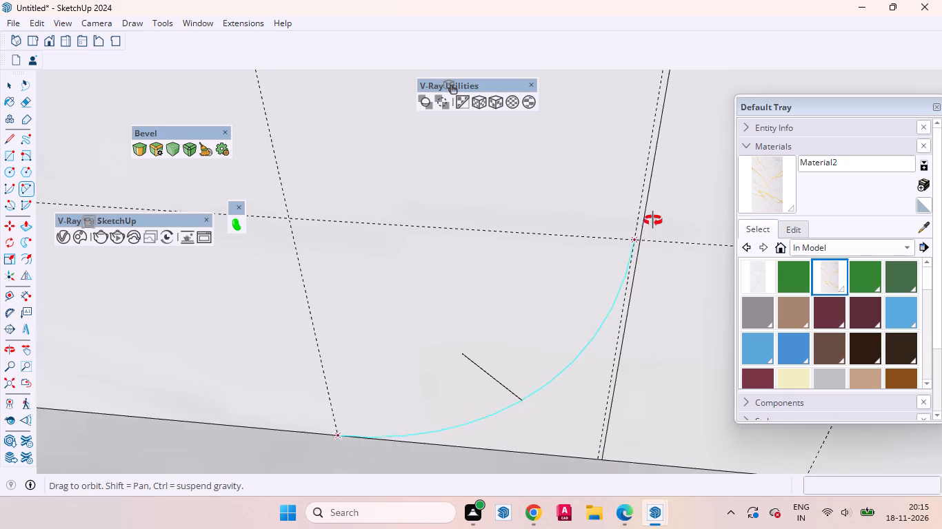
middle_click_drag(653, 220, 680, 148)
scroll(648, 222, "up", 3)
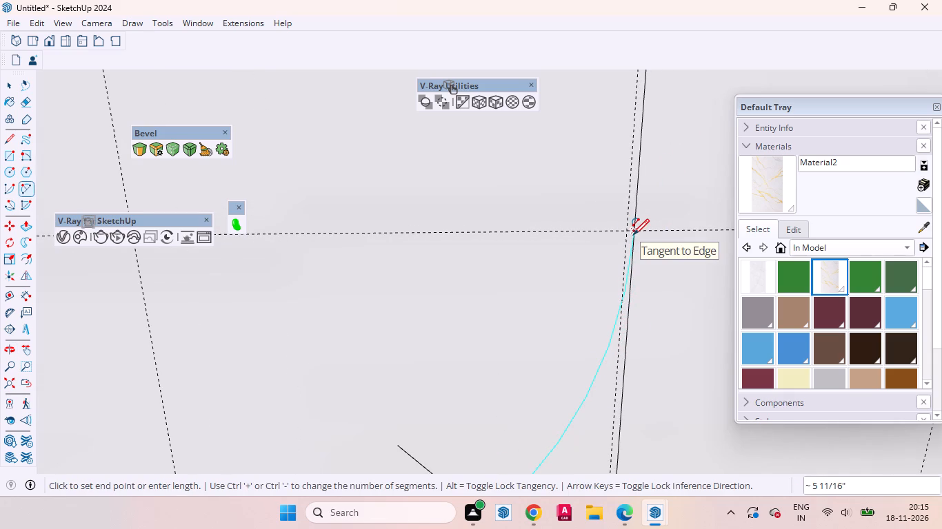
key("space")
Round the bottom compartment's lower-right corner with a tangent arc between the 4" guide intersections.
key("a")
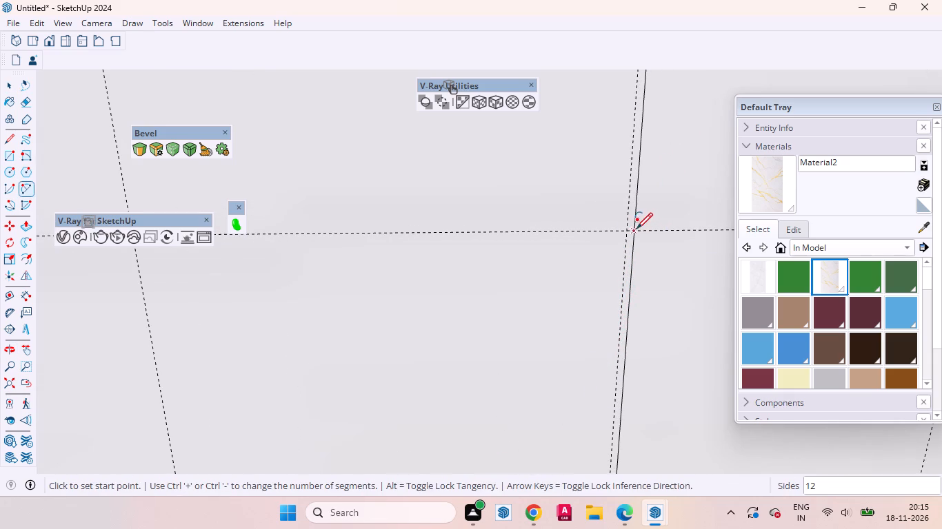
left_click(634, 231)
scroll(632, 252, "down", 8)
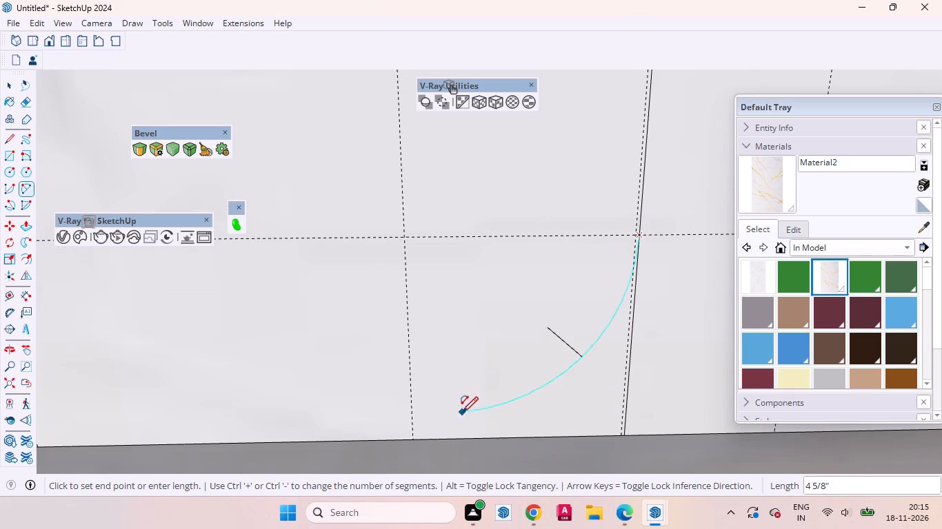
double_click(414, 439)
key("space")
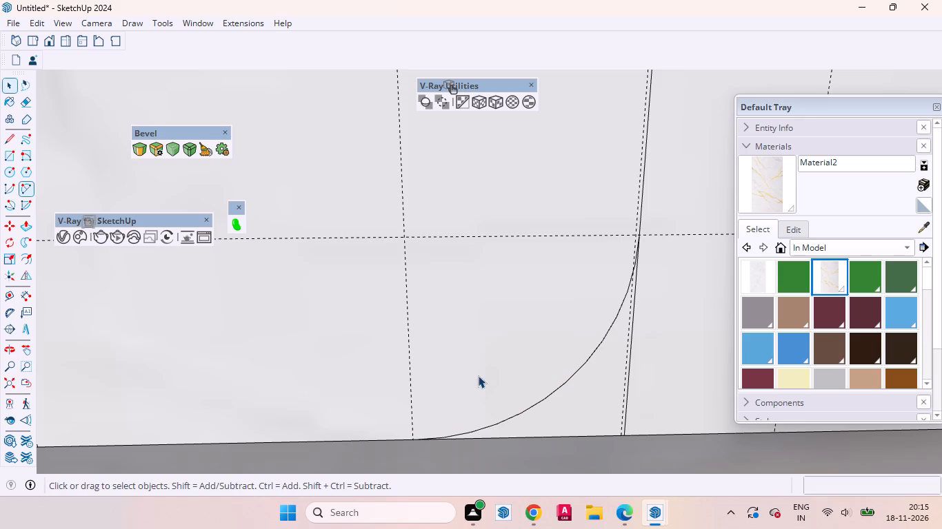
left_click(485, 369)
Erase the leftover straight edge segment outside the rounded upper-left corner of the bottom compartment.
scroll(530, 433, "down", 10)
scroll(559, 431, "up", 1)
scroll(559, 431, "down", 1)
scroll(563, 431, "up", 1)
scroll(583, 422, "down", 7)
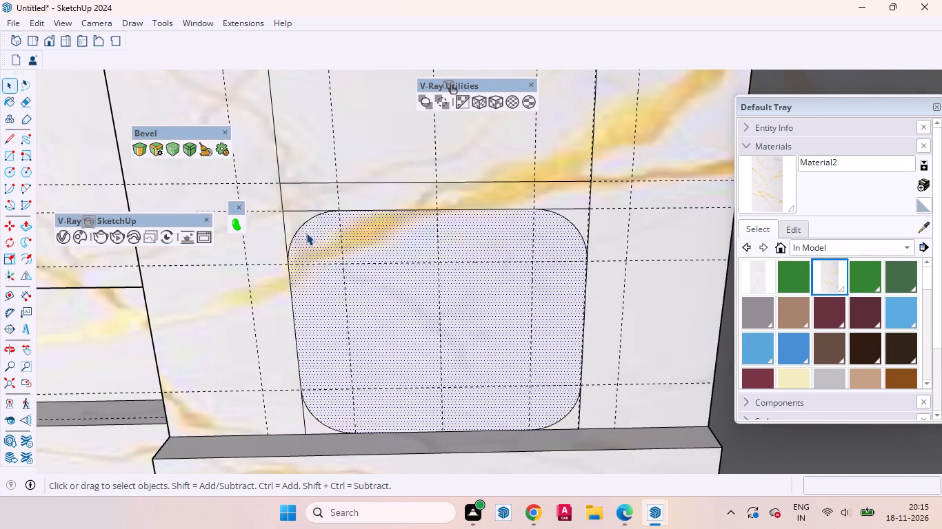
scroll(299, 230, "down", 1)
left_click(292, 214)
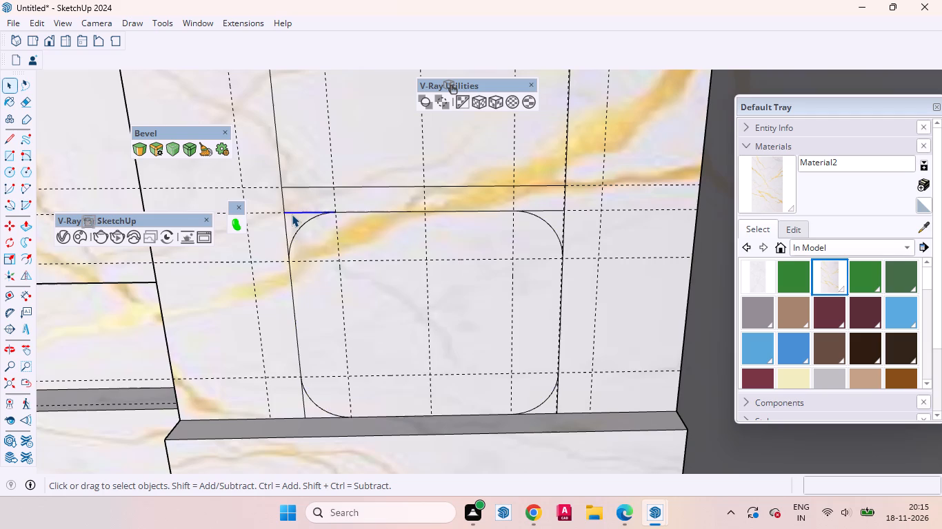
right_click(292, 214)
left_click(335, 240)
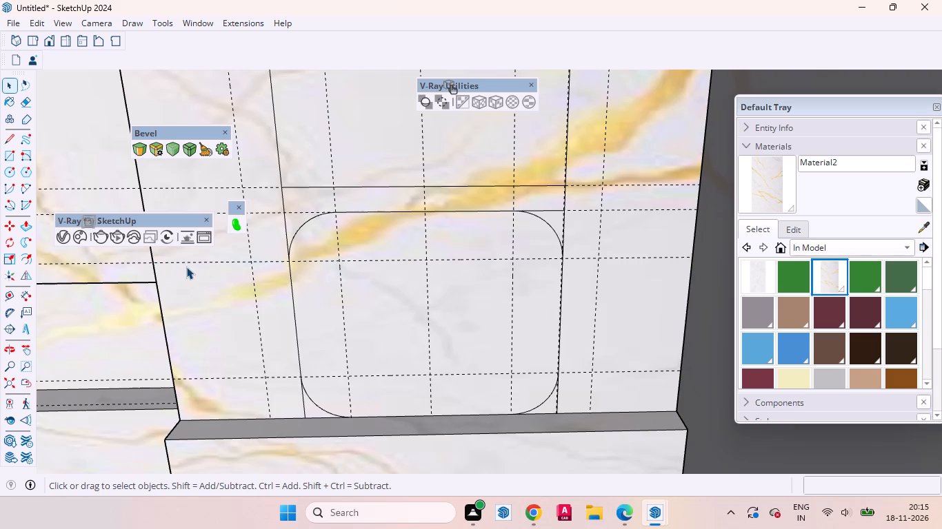
Erase the leftover top edge segment outside the bottom compartment's rounded upper-right corner.
left_click(350, 305)
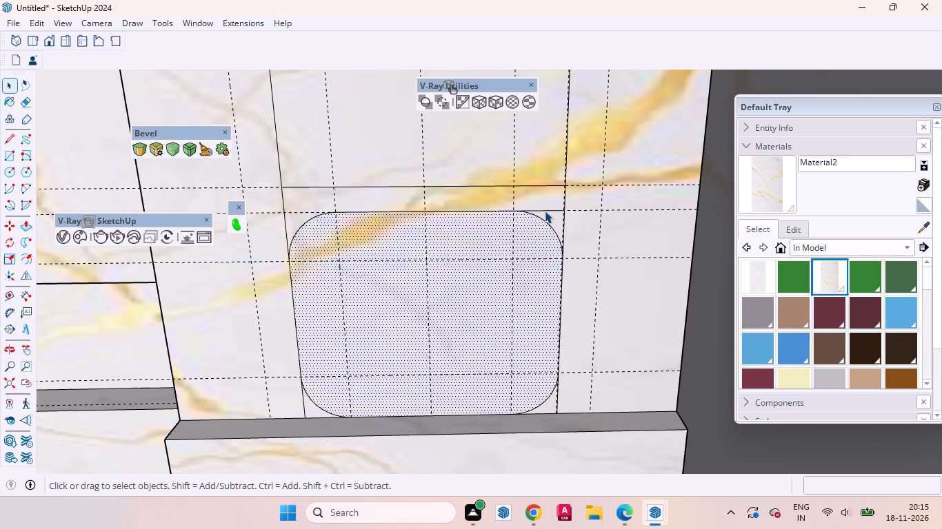
scroll(444, 307, "down", 2)
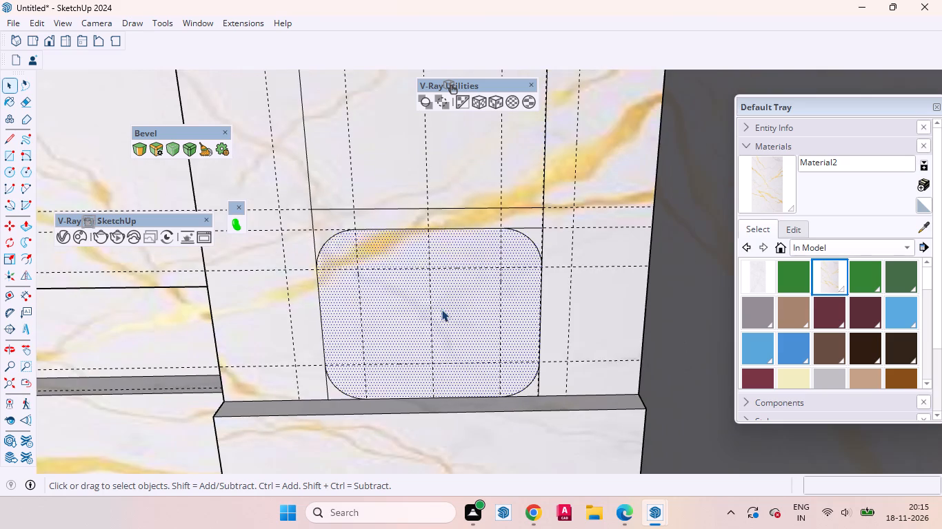
scroll(434, 311, "down", 3)
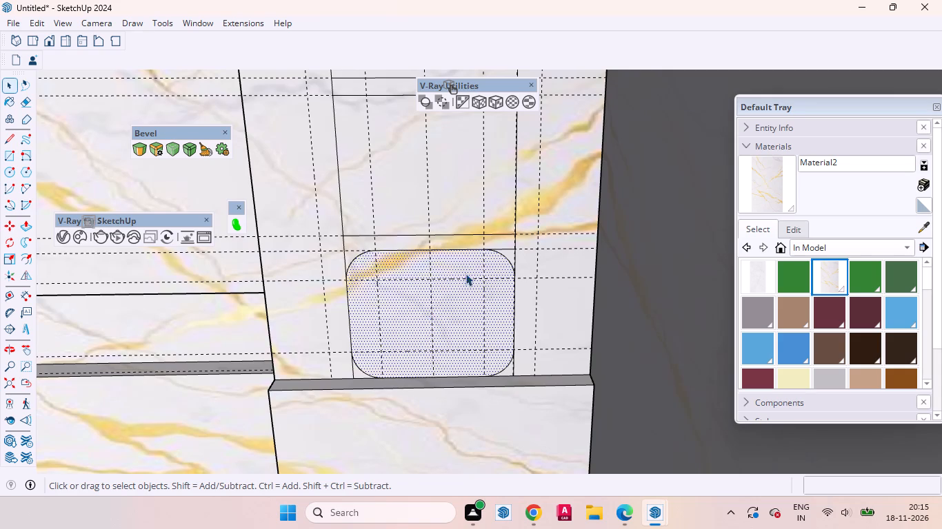
scroll(473, 291, "down", 2)
middle_click_drag(474, 303, 470, 282)
scroll(493, 295, "up", 3)
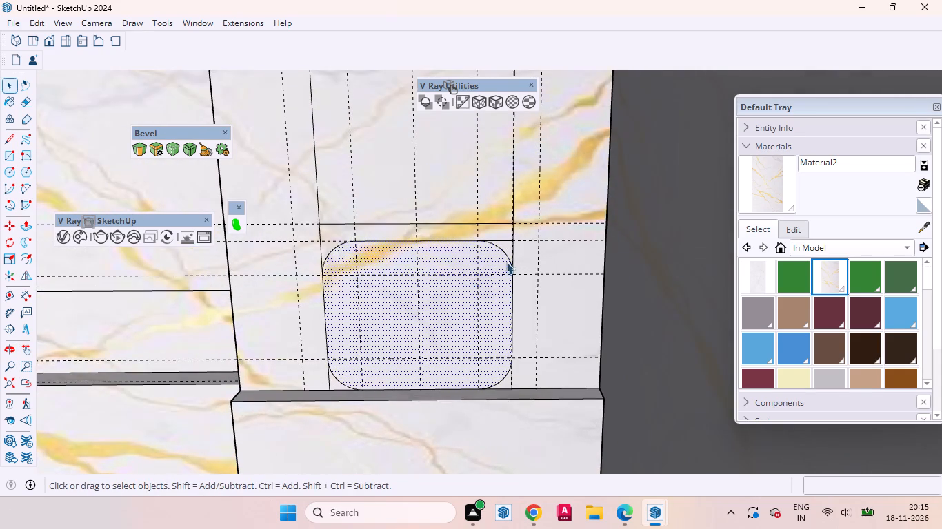
scroll(505, 252, "up", 3)
left_click(505, 238)
right_click(505, 238)
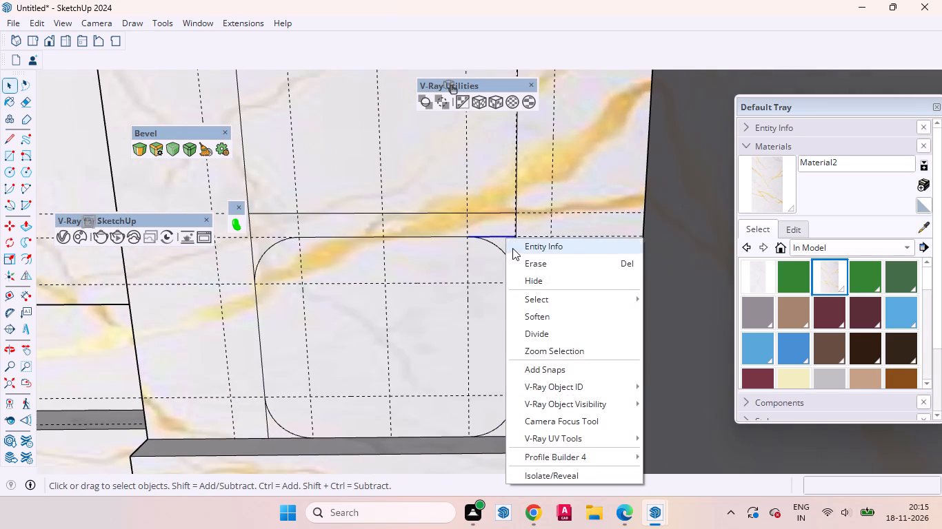
left_click(518, 258)
Erase the leftover vertical edge segment outside the bottom compartment's rounded lower-left corner.
scroll(517, 252, "down", 3)
scroll(316, 399, "up", 5)
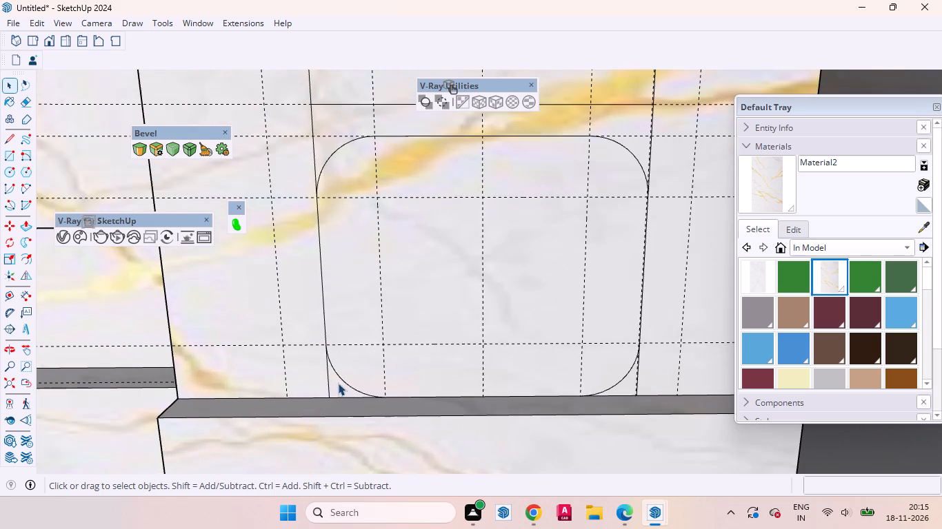
left_click(327, 381)
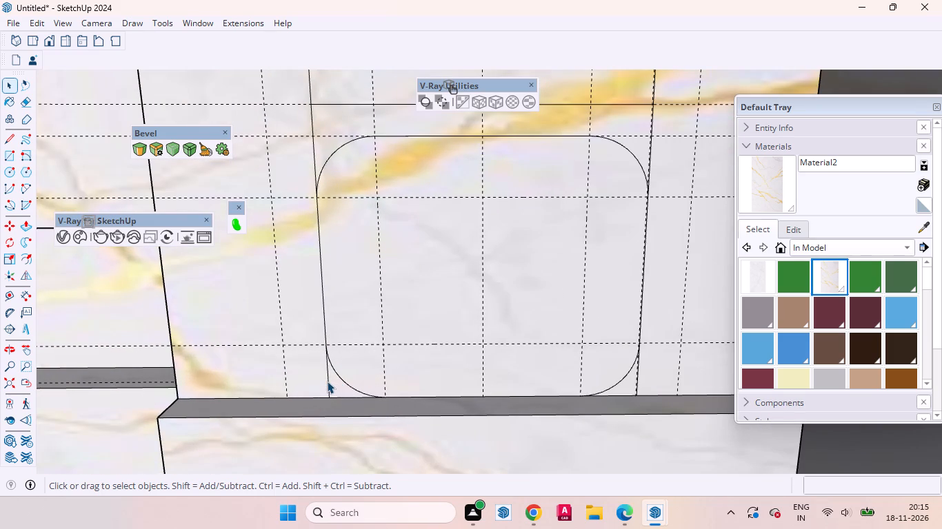
right_click(327, 381)
left_click(366, 164)
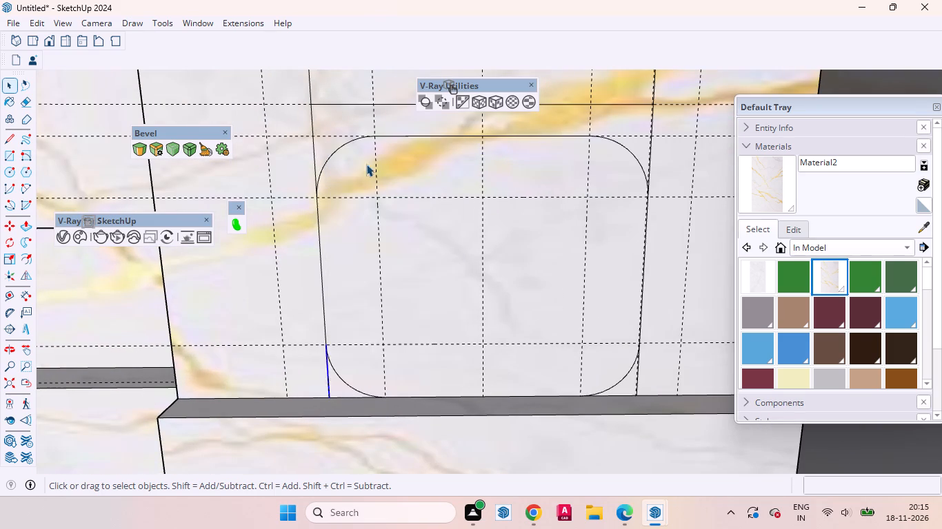
Erase the leftover vertical edge segment outside the bottom compartment's rounded lower-right corner.
left_click(637, 375)
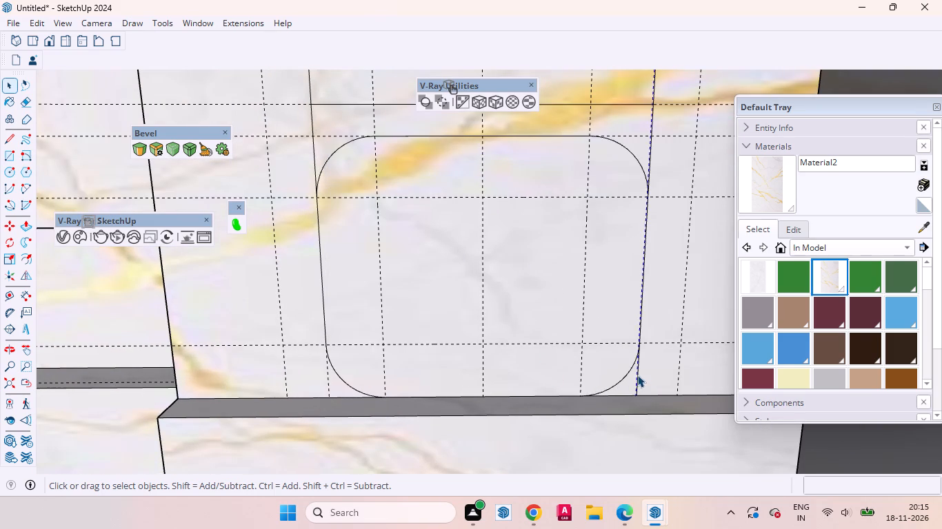
right_click(637, 375)
left_click(644, 385)
scroll(643, 381, "up", 12)
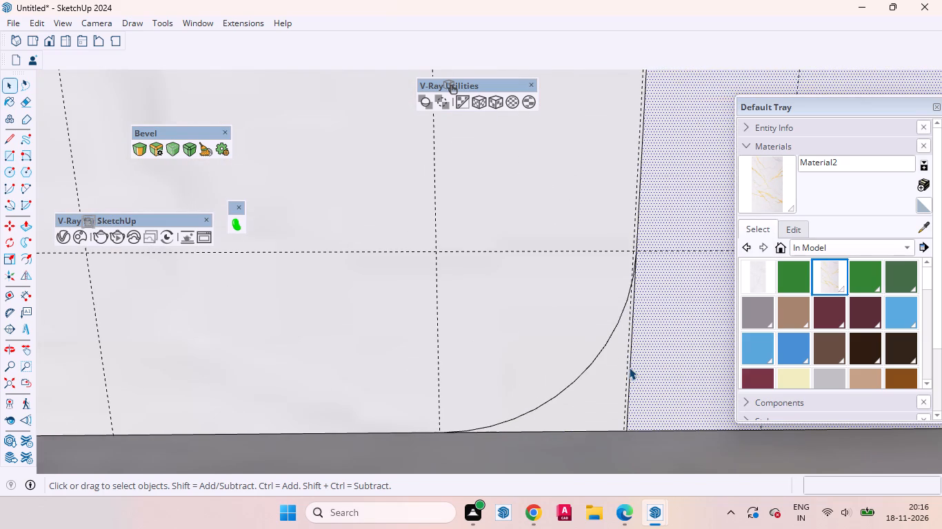
left_click(629, 367)
left_click(630, 367)
right_click(630, 367)
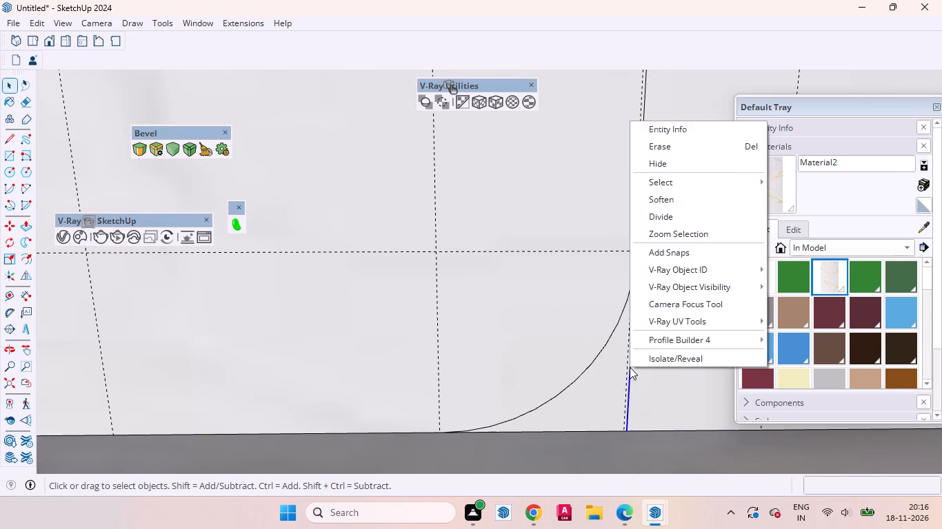
left_click(651, 152)
Place a horizontal guide 4" above the middle compartment's bottom edge.
scroll(657, 370, "down", 2)
scroll(657, 375, "up", 1)
scroll(657, 375, "down", 7)
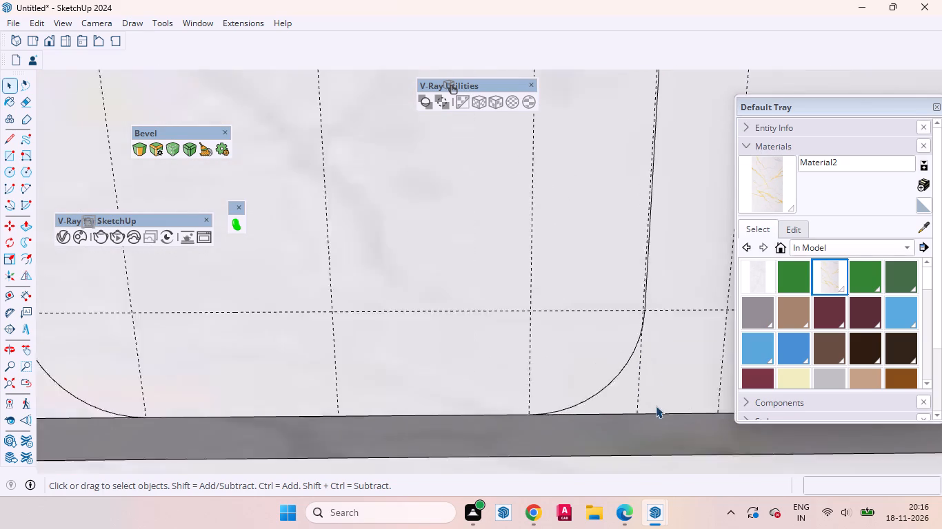
scroll(656, 406, "down", 9)
left_click(577, 338)
scroll(519, 344, "down", 8)
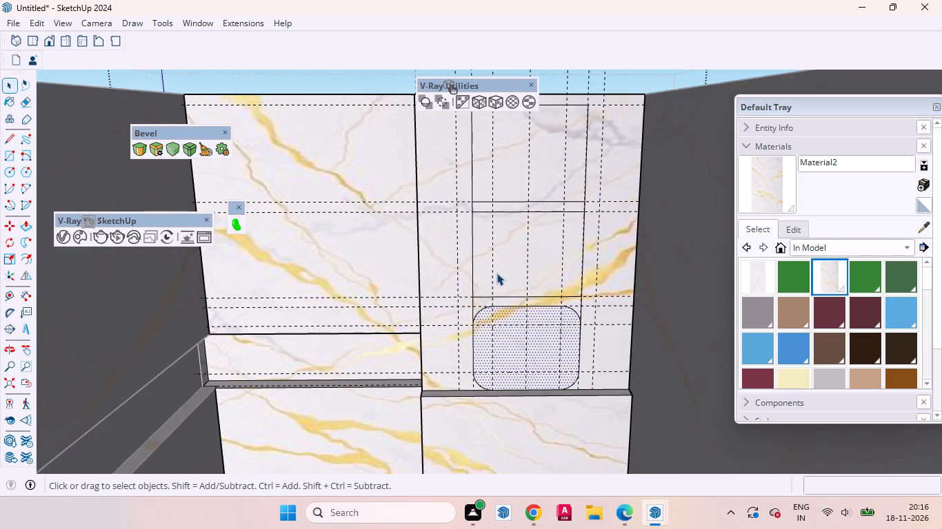
scroll(497, 272, "up", 1)
key("t")
scroll(508, 279, "up", 1)
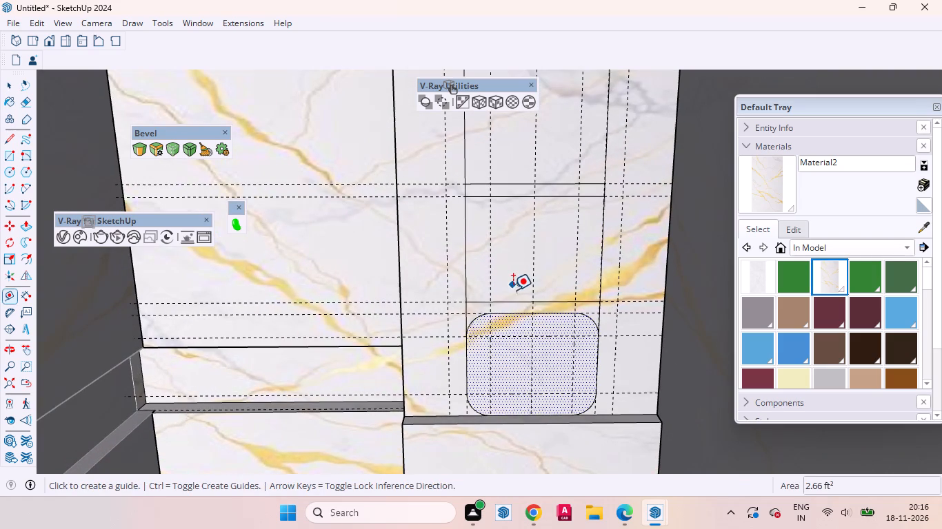
left_click(513, 299)
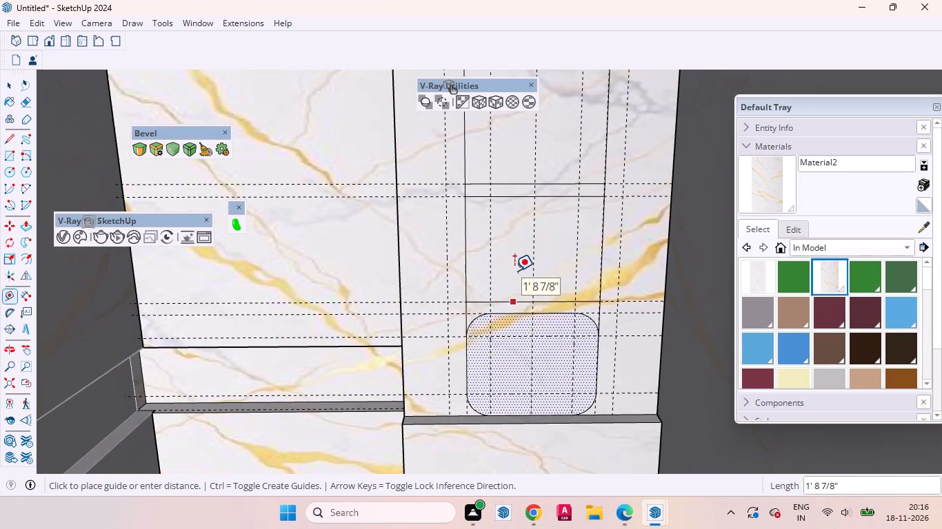
key("Up")
key("4")
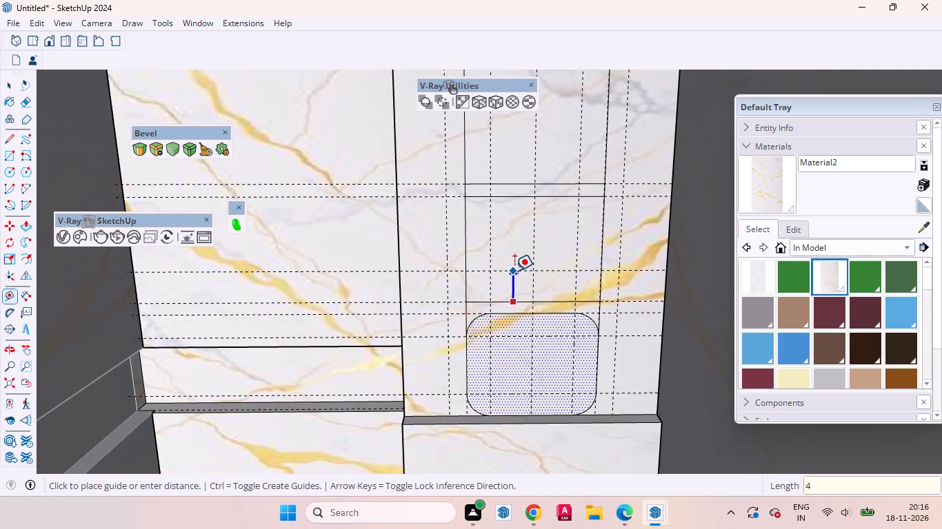
key("Return")
Place a horizontal guide 4" below the middle compartment's top edge.
left_click(515, 198)
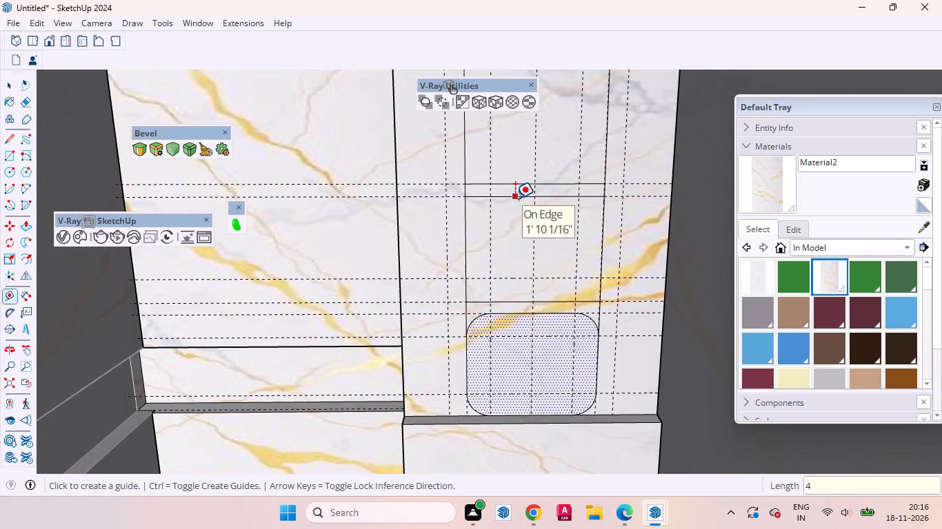
key("Up")
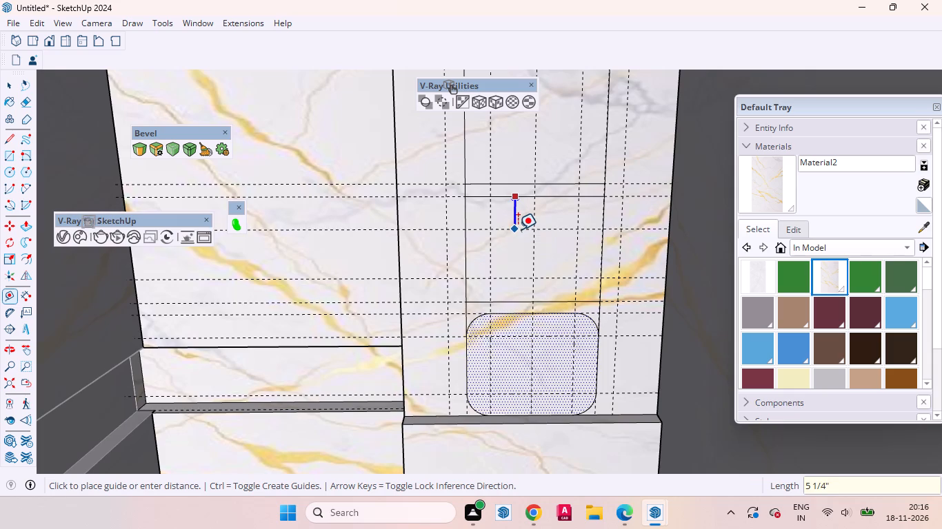
key("4")
key("Return")
key("space")
Round the middle compartment's lower-left corner with a tangent arc between the 4" guide intersections.
left_click(511, 251)
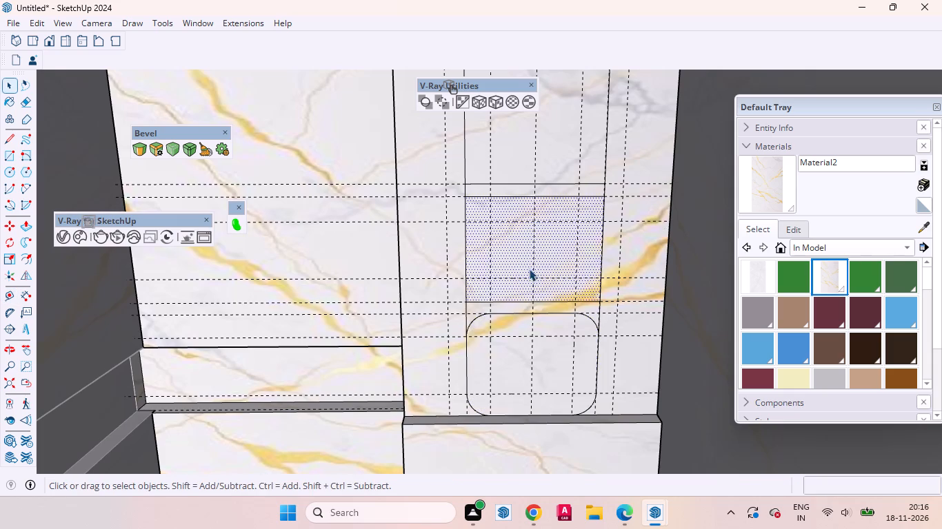
key("a")
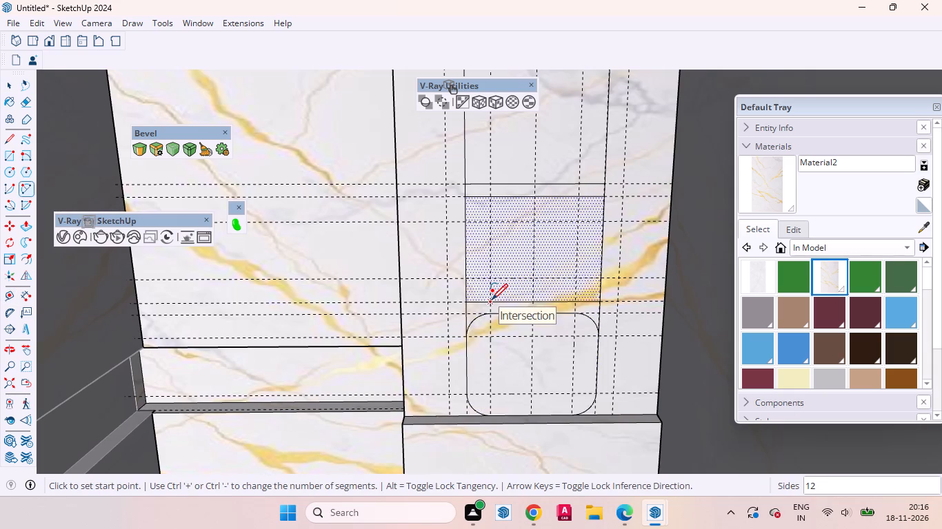
left_click(492, 300)
double_click(468, 280)
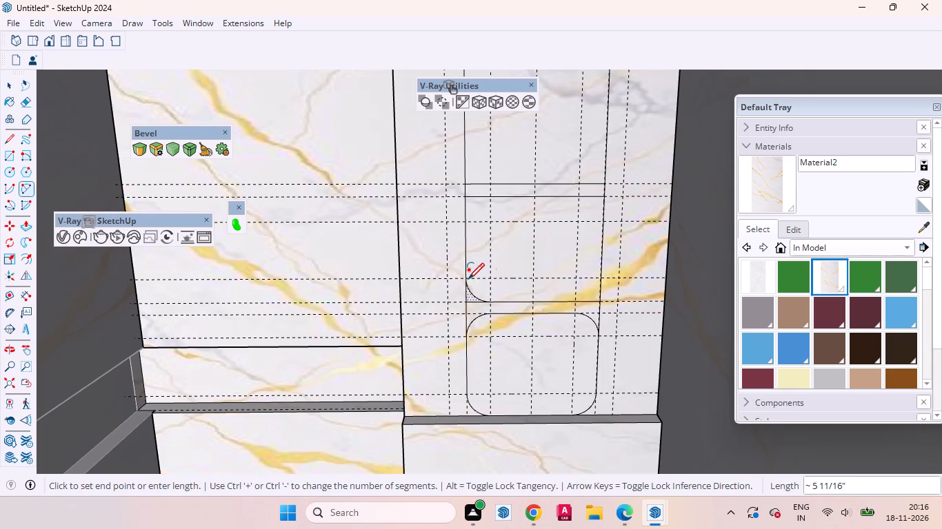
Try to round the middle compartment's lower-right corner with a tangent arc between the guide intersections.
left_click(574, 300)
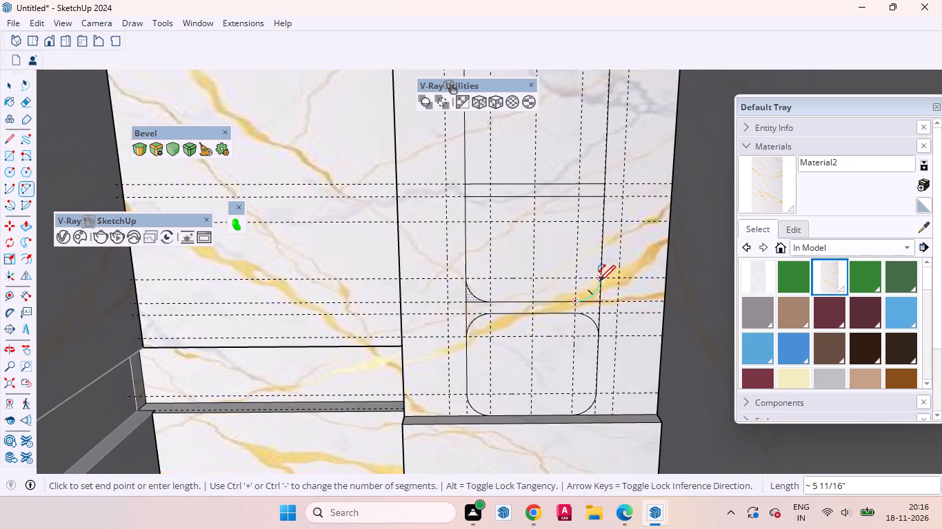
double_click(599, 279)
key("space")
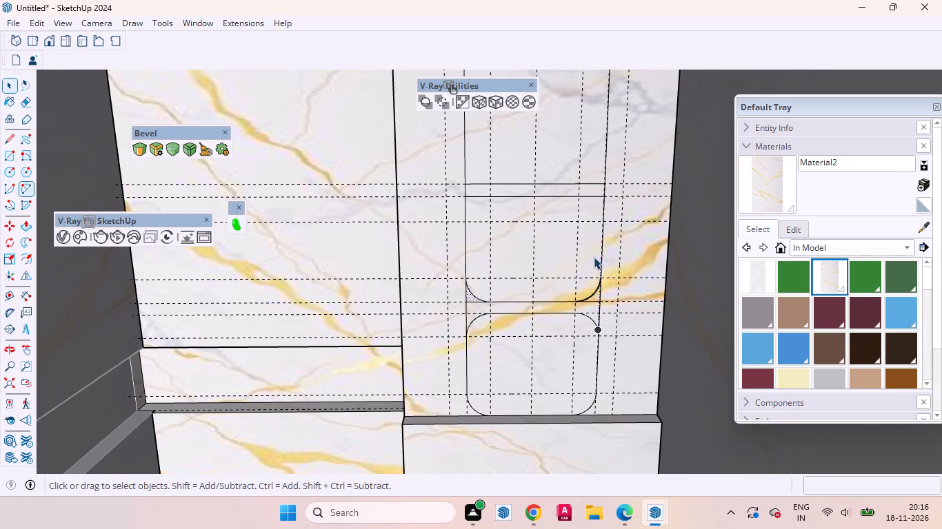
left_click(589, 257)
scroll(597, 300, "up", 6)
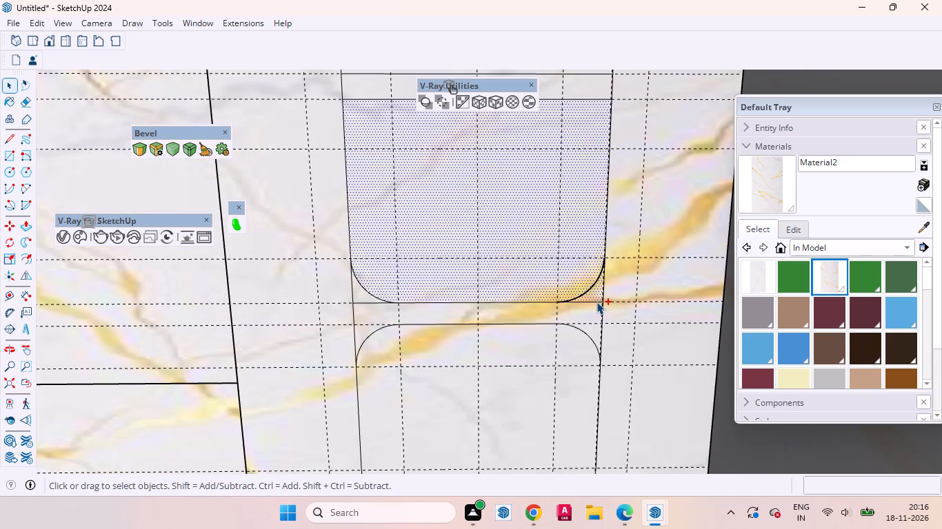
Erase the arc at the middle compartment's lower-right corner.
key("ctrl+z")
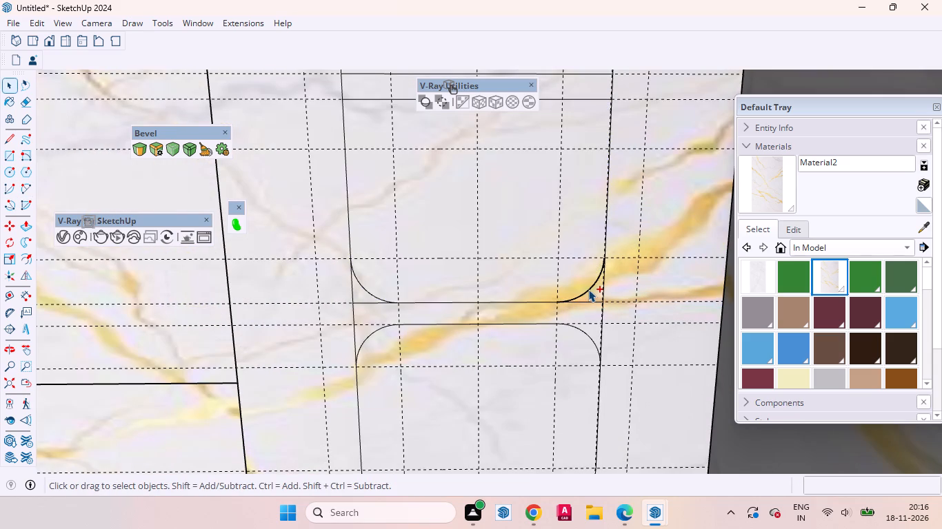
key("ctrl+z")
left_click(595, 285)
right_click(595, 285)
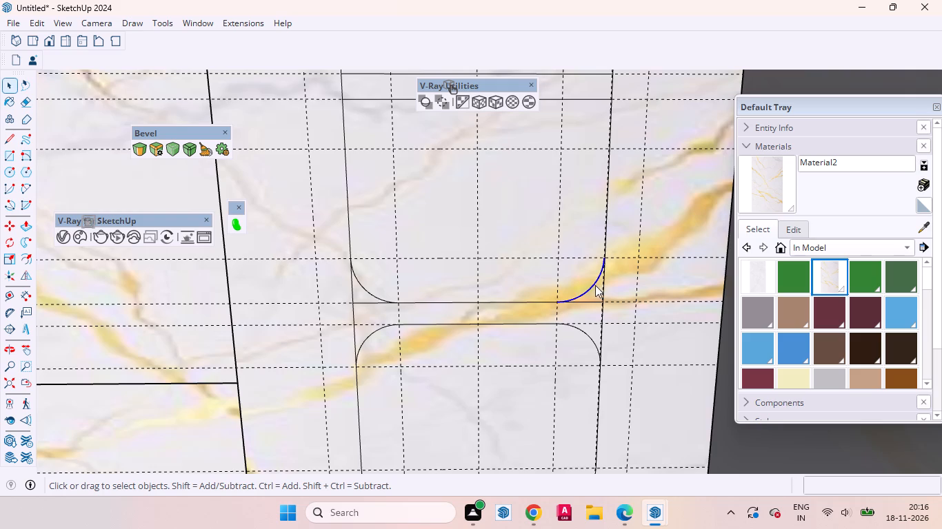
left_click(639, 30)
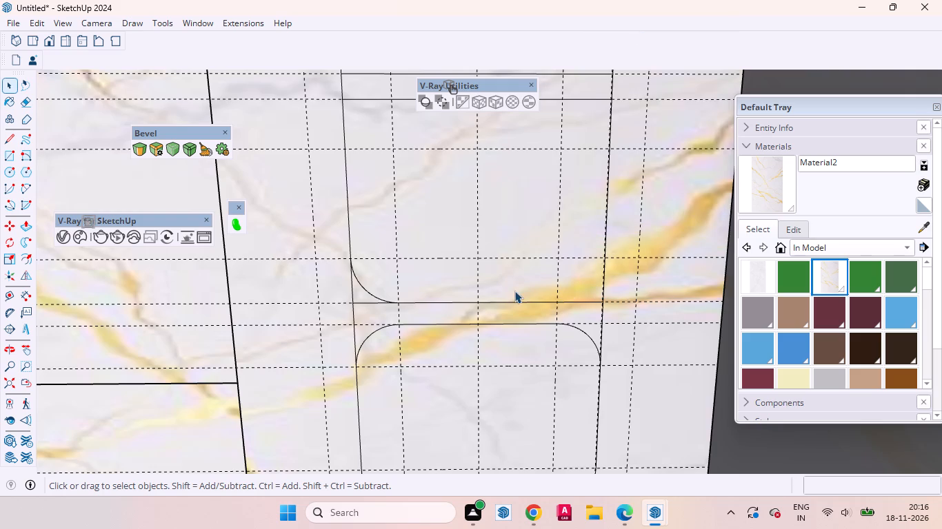
Round the middle compartment's lower-right corner with a tangent arc from its right edge at the 4" guide to its bottom edge.
left_click(514, 291)
key("a")
scroll(584, 294, "up", 4)
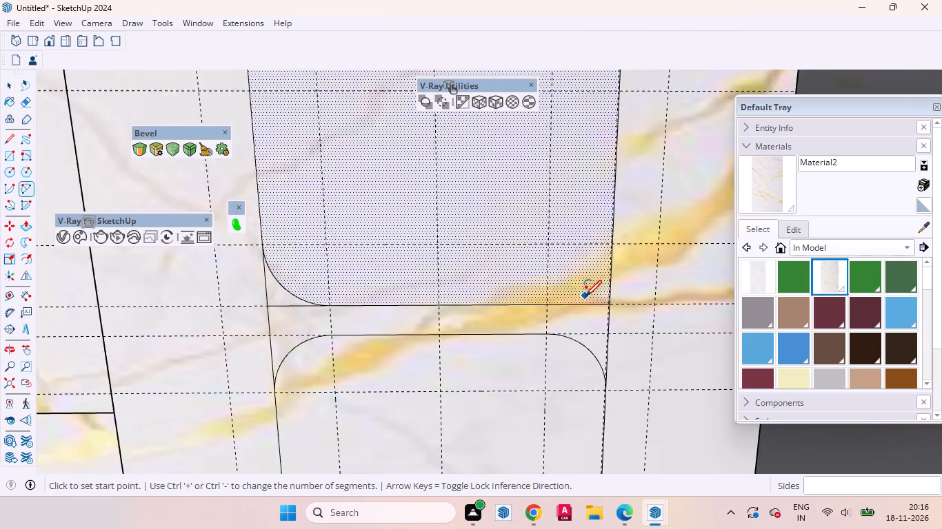
scroll(585, 296, "up", 4)
scroll(632, 204, "up", 10)
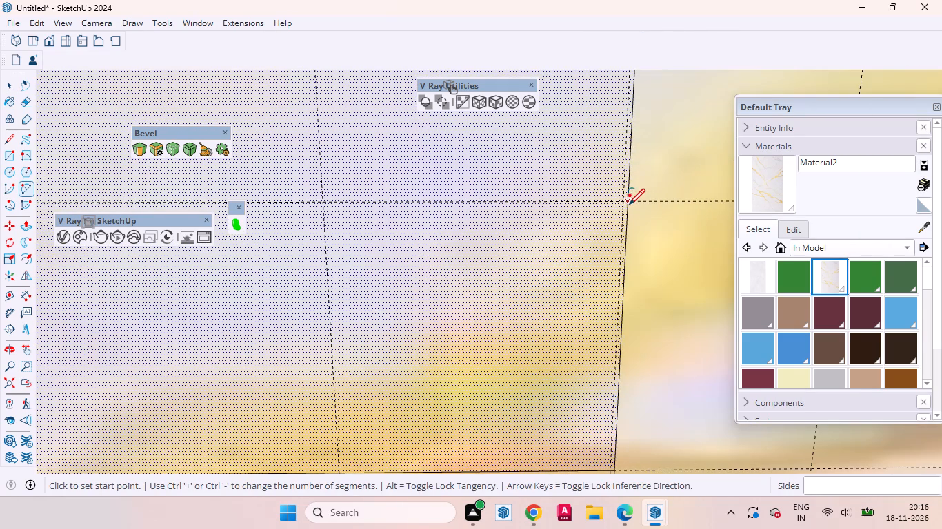
left_click(628, 204)
scroll(589, 268, "down", 7)
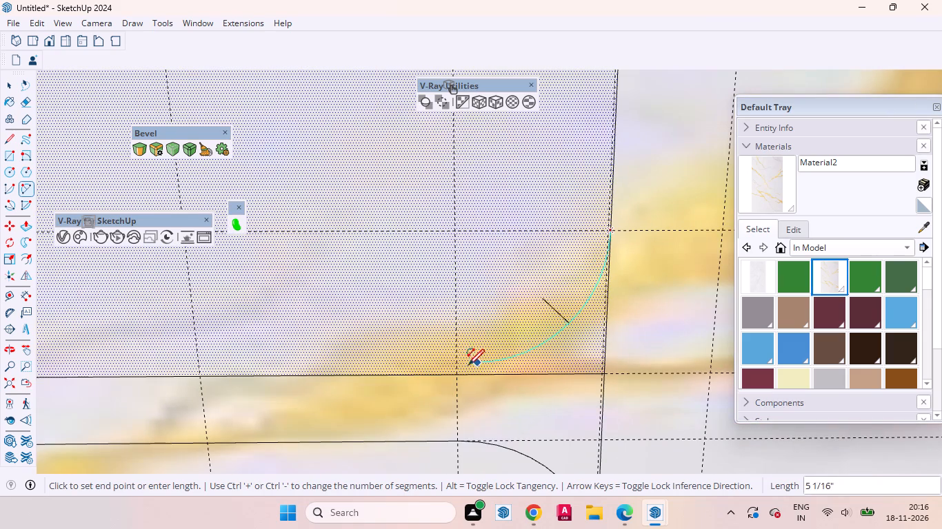
double_click(458, 373)
key("space")
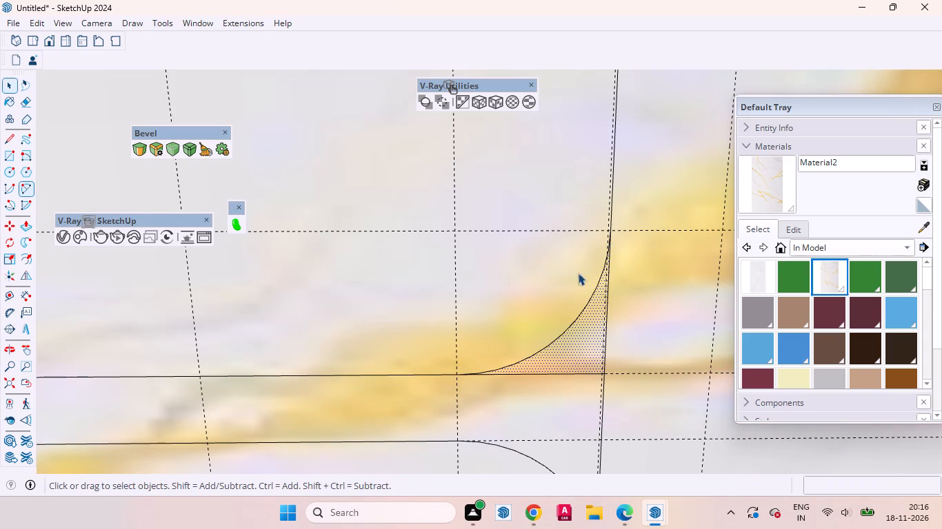
Erase the vertical guide running along the middle compartment's right edge.
left_click(610, 174)
right_click(610, 174)
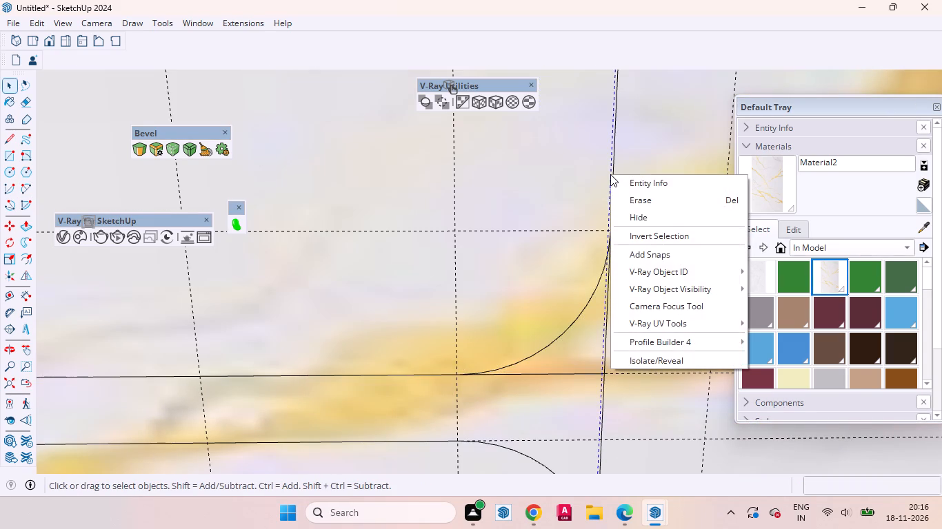
left_click(635, 198)
left_click(583, 192)
Round the middle compartment's two upper corners with tangent arcs between the 4" guide intersections.
scroll(658, 340, "down", 9)
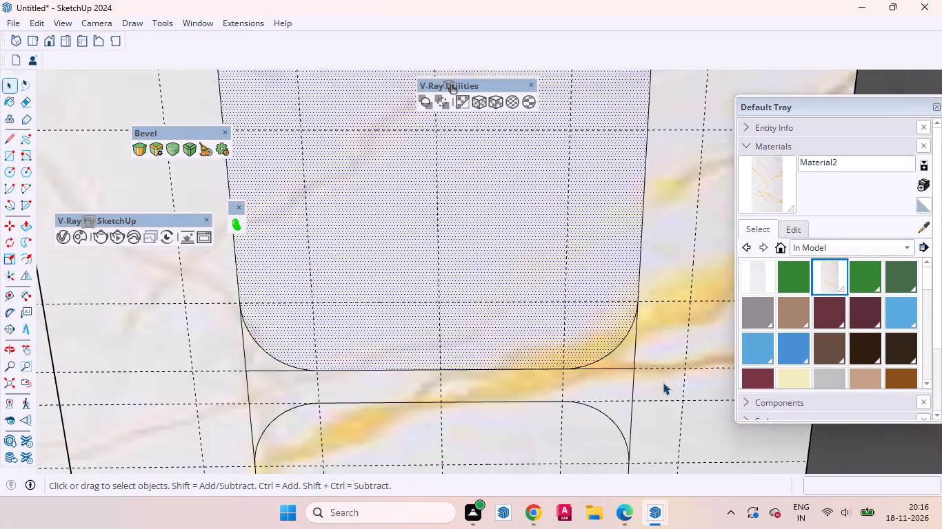
scroll(663, 382, "down", 8)
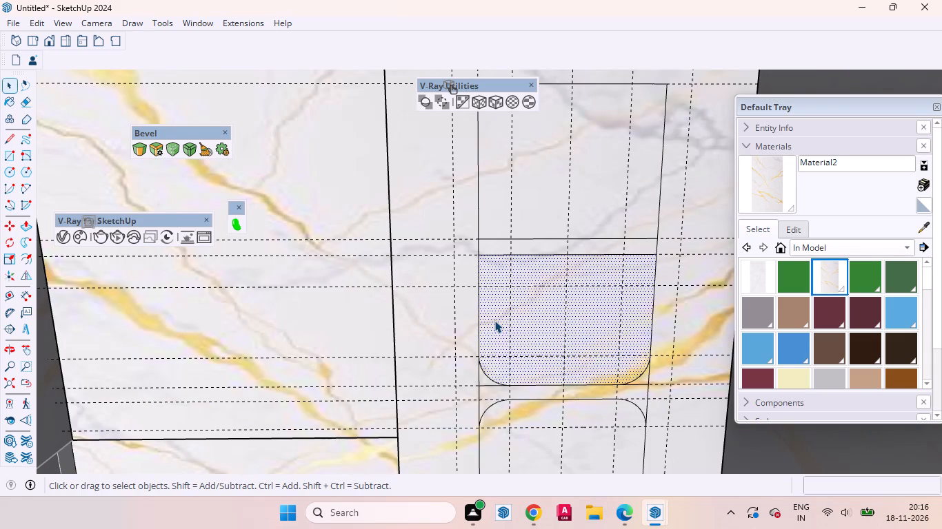
key("a")
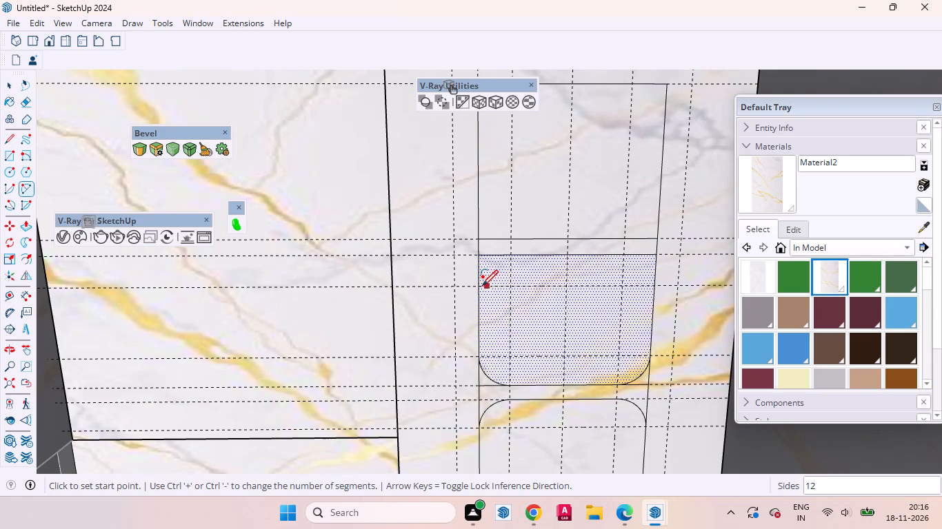
left_click(481, 286)
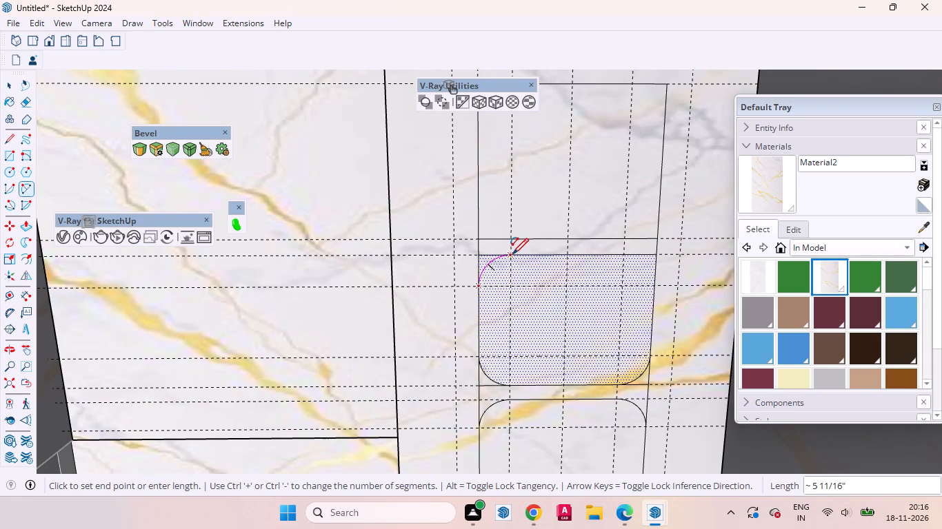
double_click(512, 254)
left_click(654, 286)
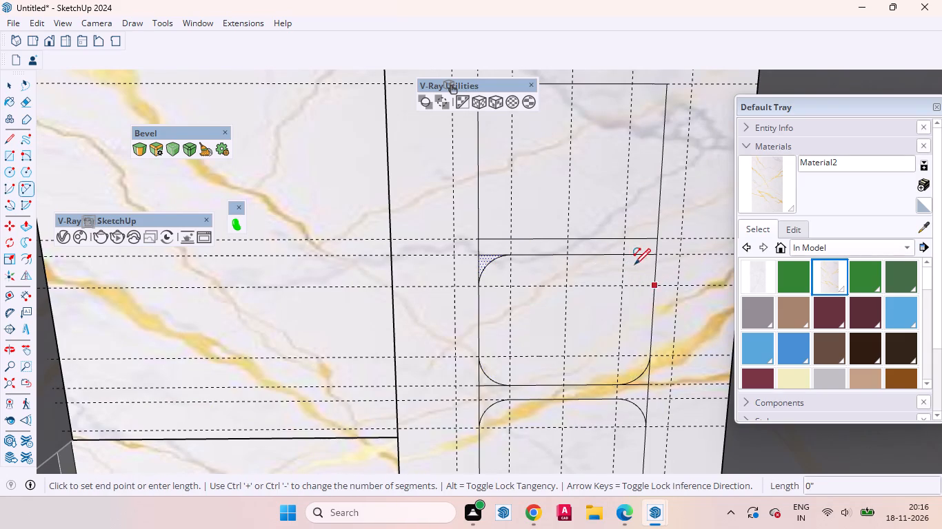
double_click(627, 254)
key("space")
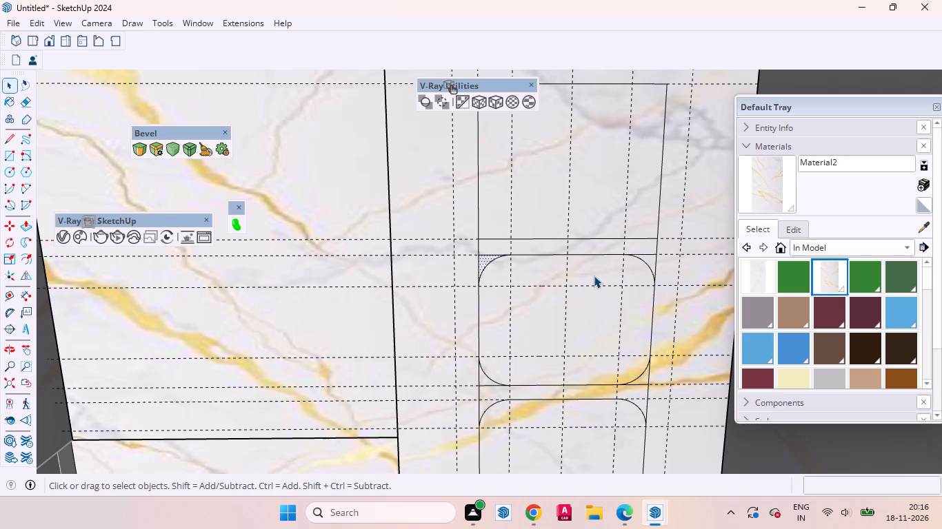
left_click(594, 276)
Place horizontal guides 4" below the top compartment's upper edge and 4" above its lower edge.
scroll(550, 351, "down", 1)
scroll(551, 355, "up", 1)
scroll(551, 357, "down", 2)
scroll(501, 402, "down", 3)
scroll(537, 290, "up", 1)
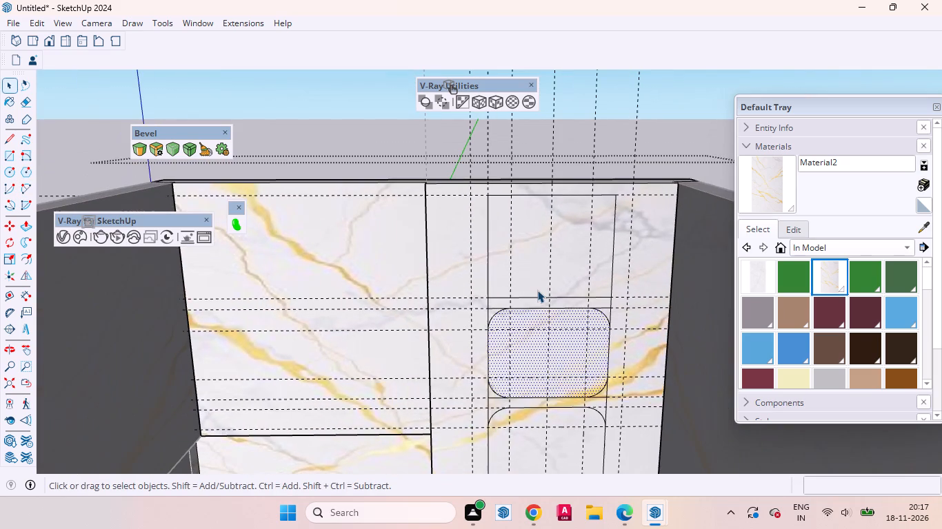
key("t")
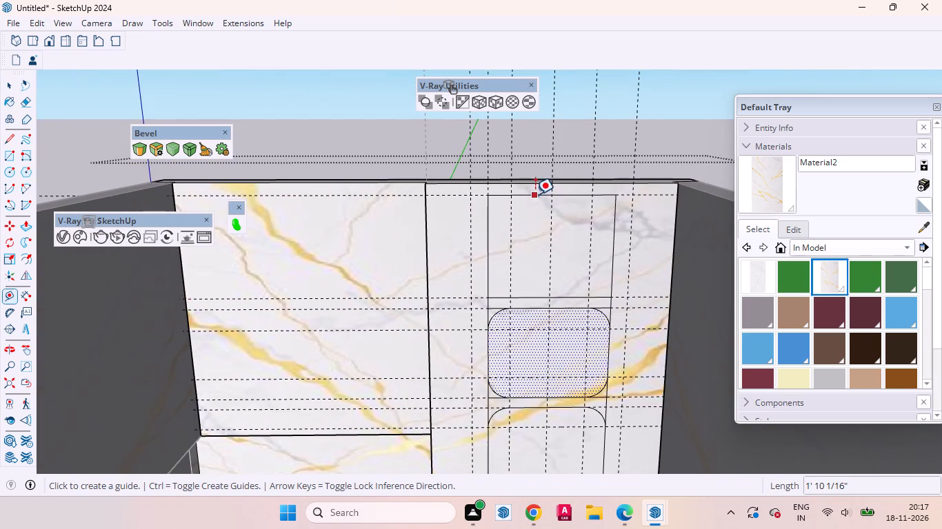
left_click(535, 194)
key("4")
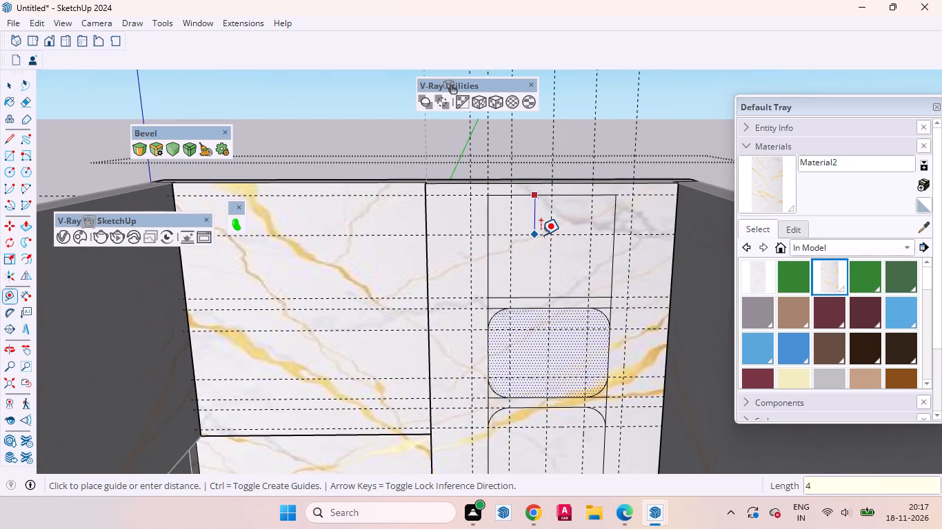
key("Return")
left_click(534, 296)
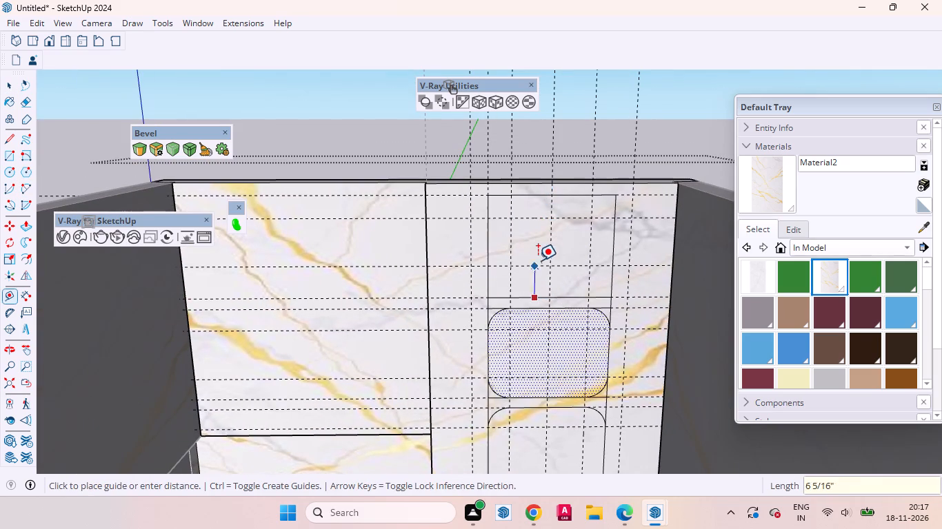
key("4")
key("Return")
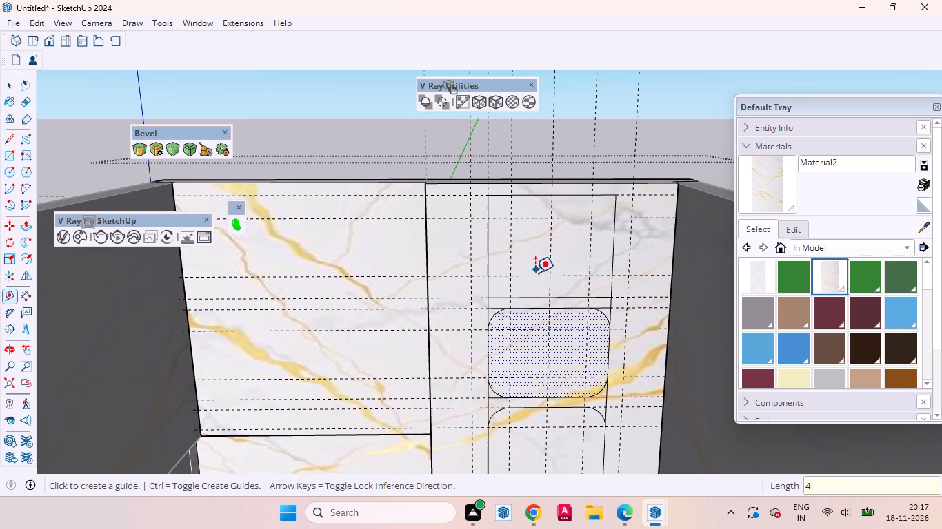
key("space")
Round all four corners of the top compartment with tangent arcs between the 4" guide intersections.
left_click(543, 256)
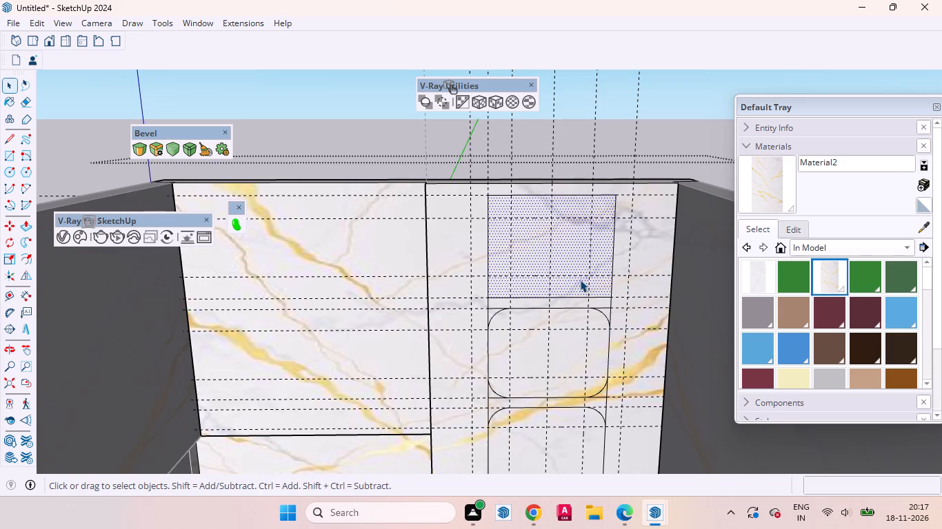
key("a")
scroll(588, 284, "up", 6)
left_click(589, 309)
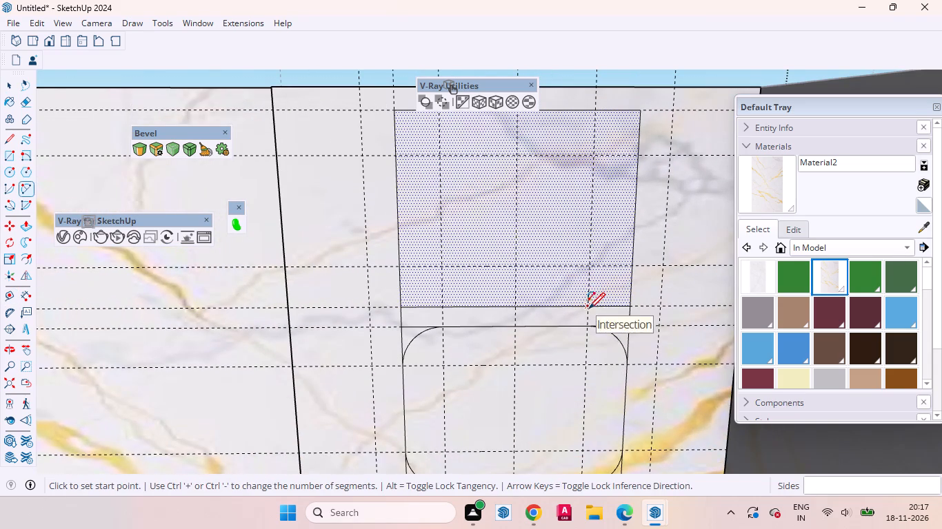
double_click(630, 266)
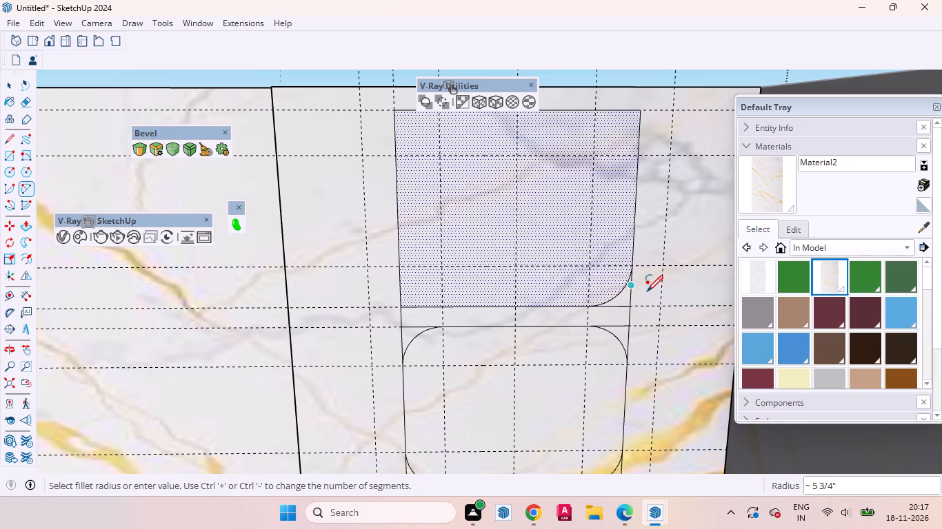
scroll(657, 313, "down", 3)
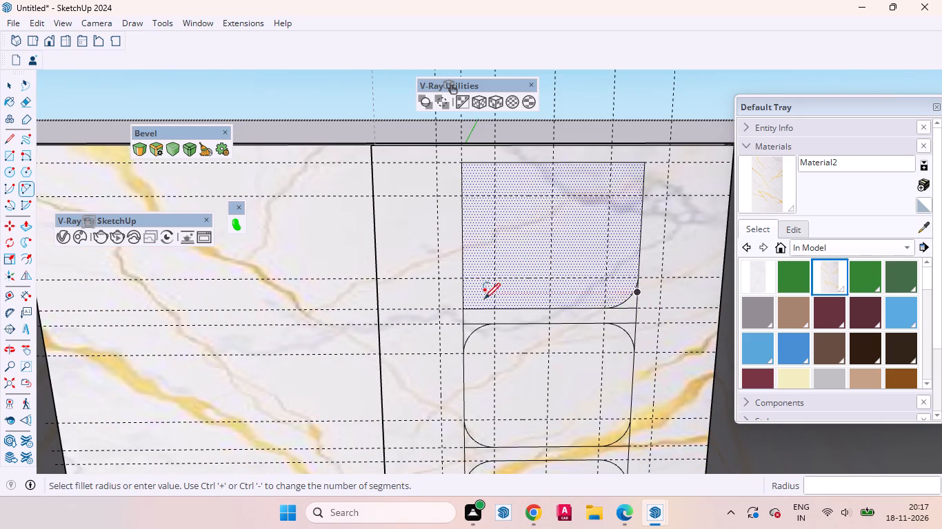
left_click(495, 307)
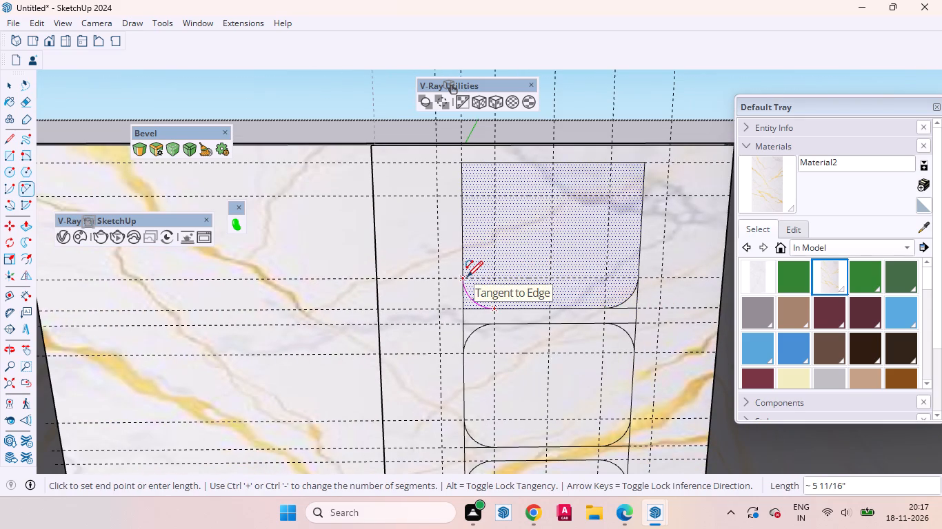
double_click(463, 277)
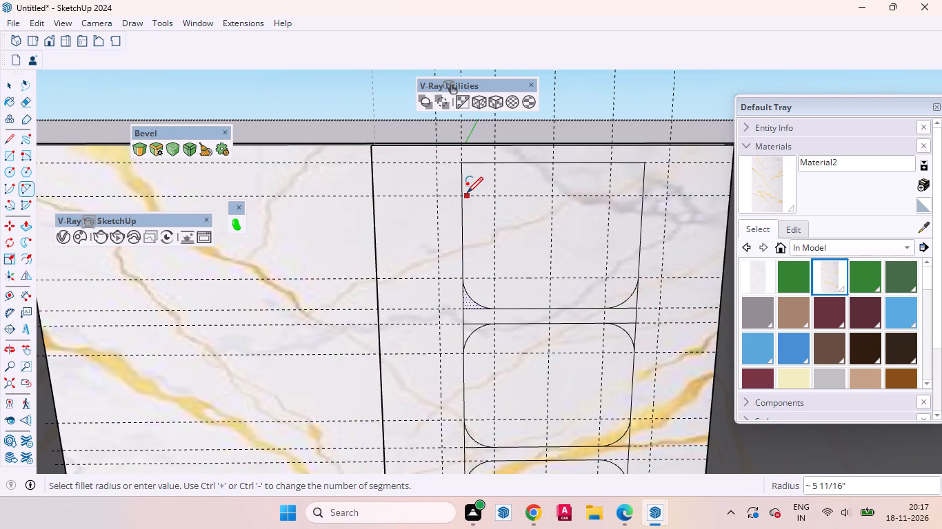
left_click(464, 194)
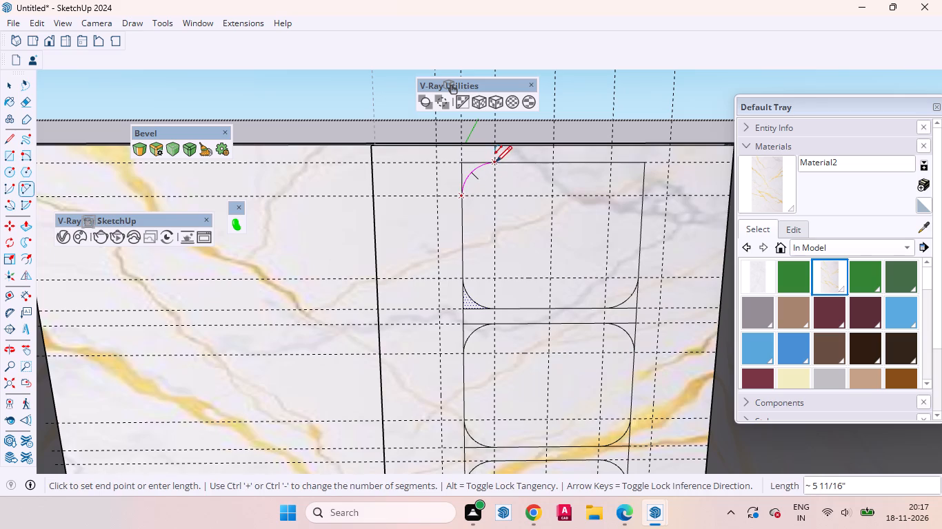
double_click(496, 162)
left_click(641, 195)
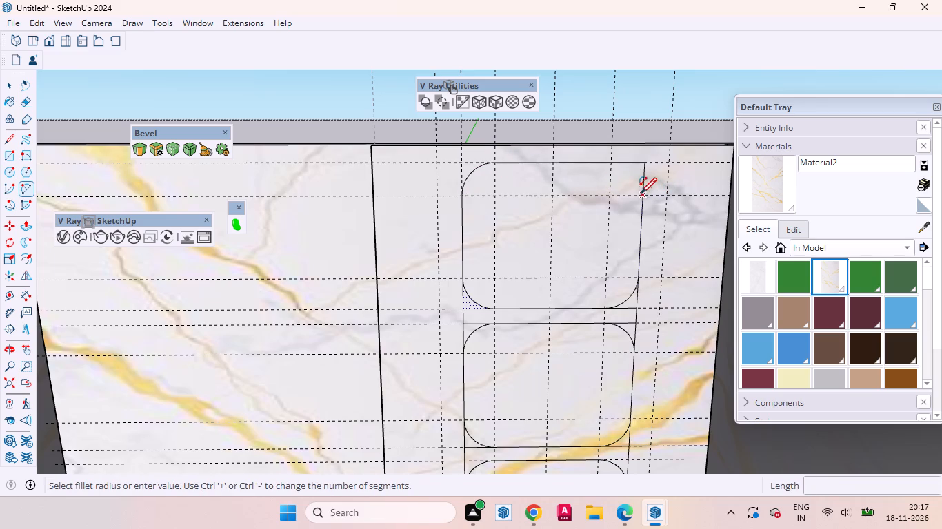
double_click(610, 162)
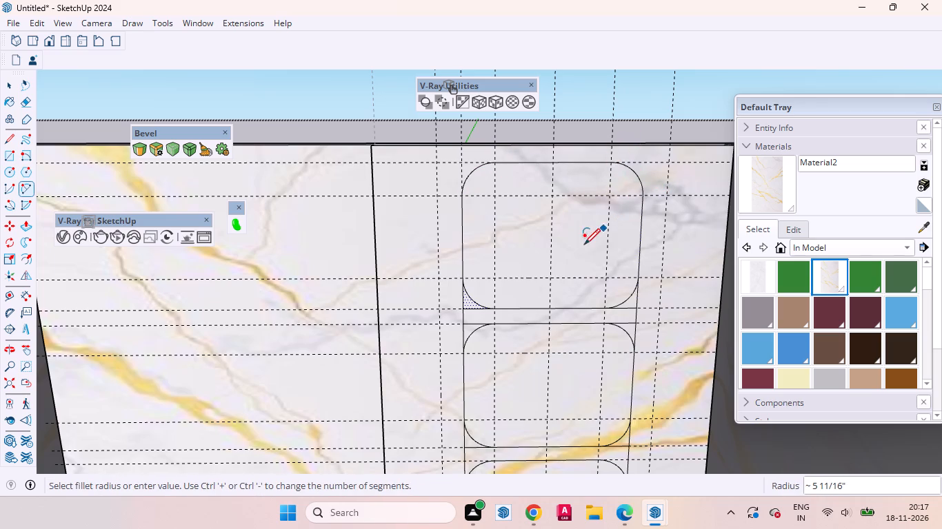
key("space")
Erase the leftover square-corner edges between the top and middle compartments, including the two horizontal guides along their facing edges.
scroll(630, 317, "down", 3)
scroll(596, 320, "up", 4)
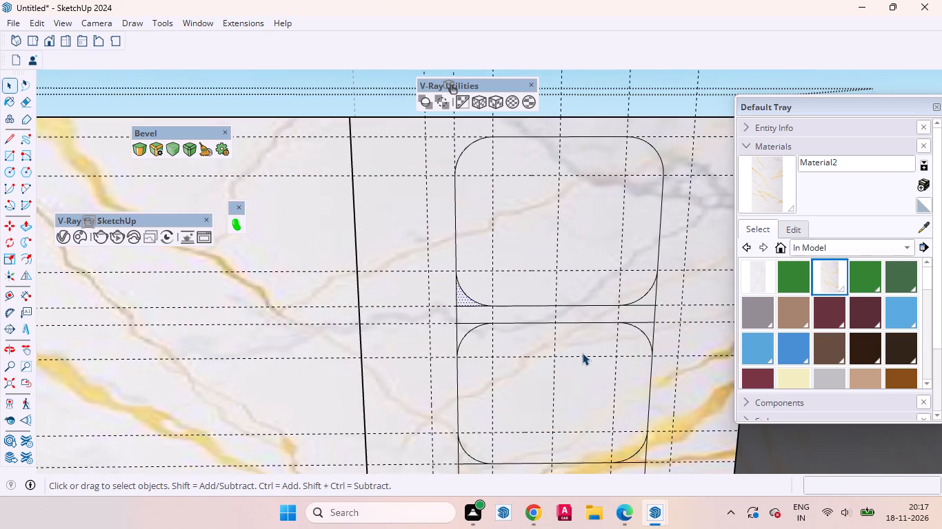
left_click(582, 354)
scroll(466, 324, "up", 3)
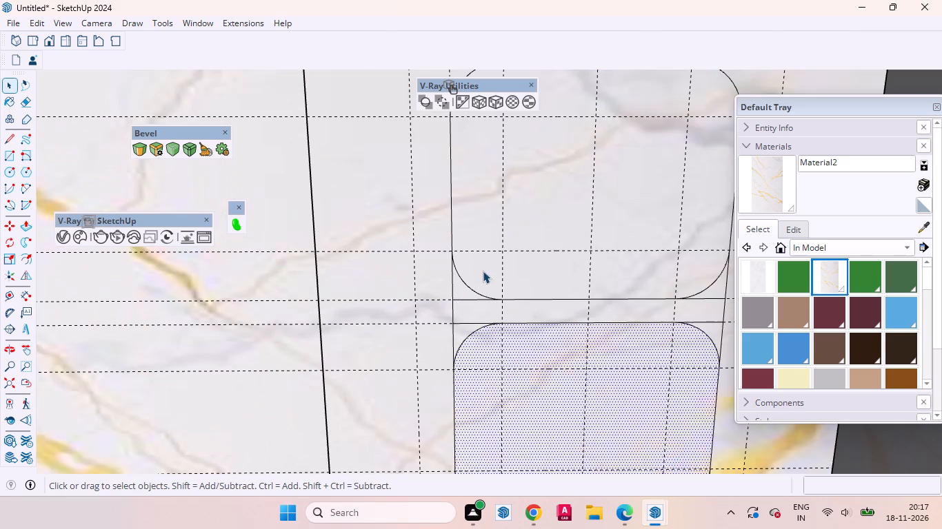
left_click(483, 263)
scroll(428, 297, "down", 2)
left_click(30, 98)
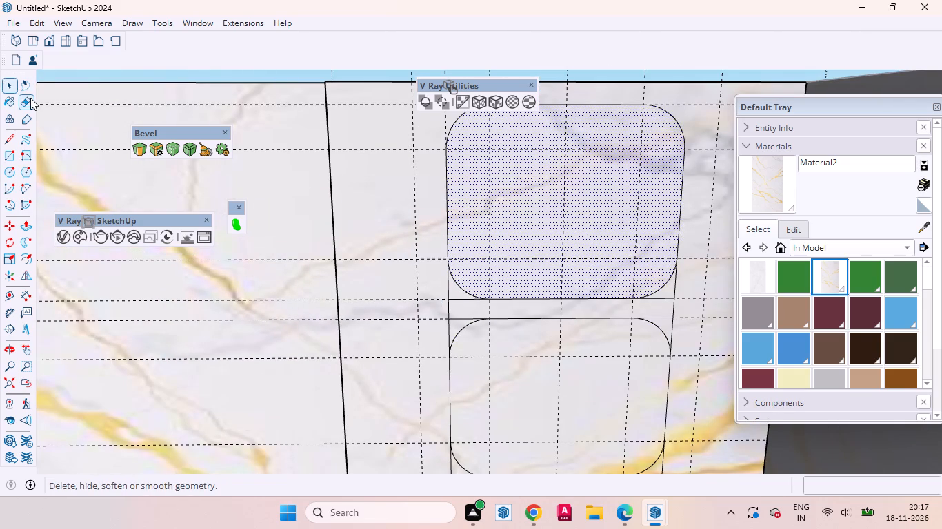
scroll(439, 318, "up", 6)
left_click_drag(454, 268, 454, 318)
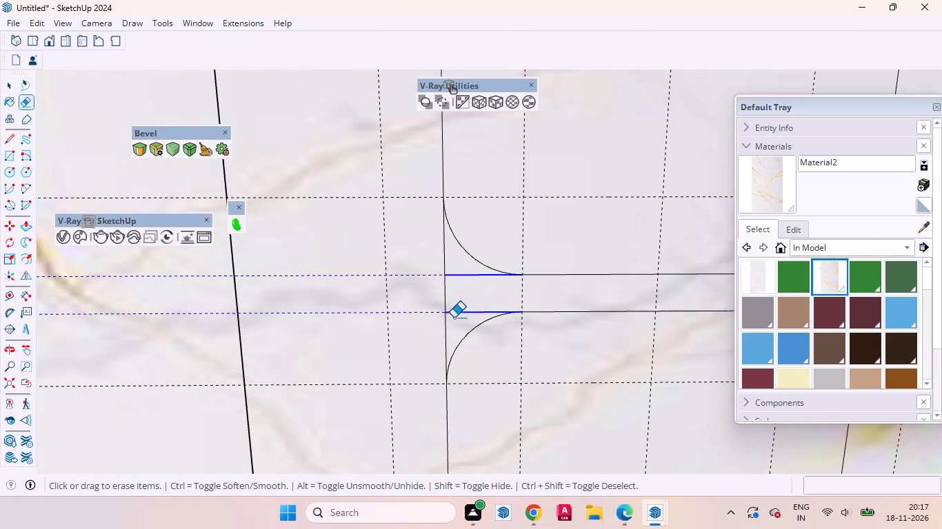
left_click_drag(454, 318, 448, 265)
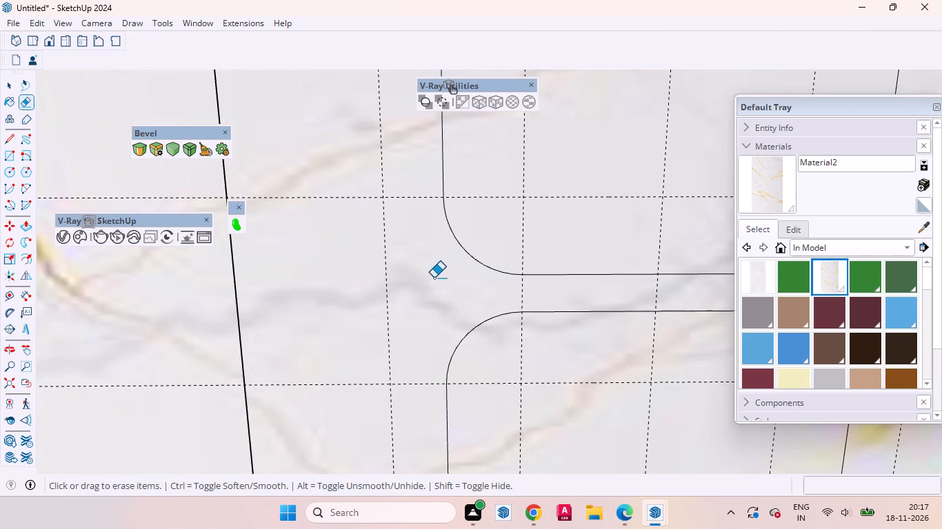
scroll(408, 306, "down", 13)
scroll(584, 313, "up", 11)
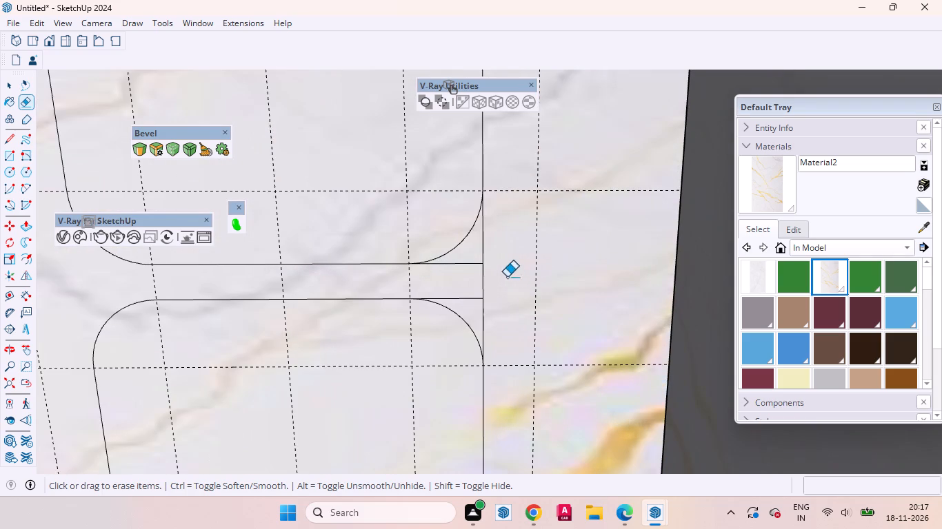
left_click_drag(474, 249, 470, 272)
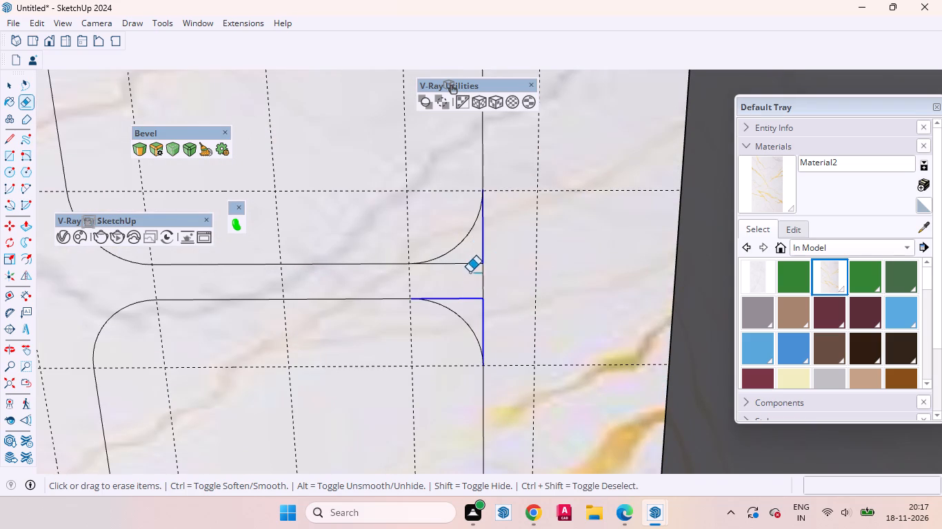
left_click_drag(470, 272, 485, 283)
Erase the leftover square-corner edges between the middle and bottom compartments, including the two horizontal guides along their facing edges.
scroll(539, 271, "down", 6)
scroll(543, 284, "up", 1)
scroll(543, 284, "down", 7)
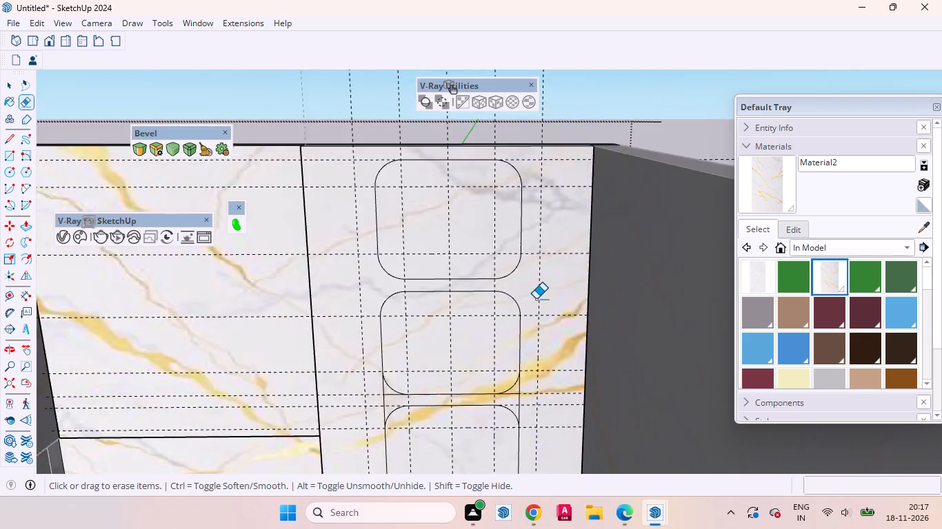
scroll(536, 299, "down", 7)
scroll(527, 364, "up", 14)
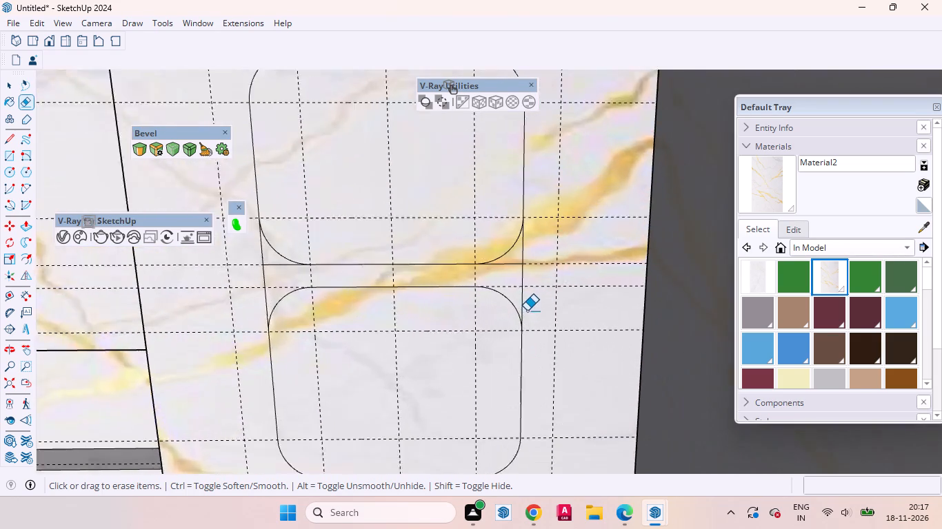
scroll(527, 311, "up", 1)
left_click_drag(531, 269, 532, 237)
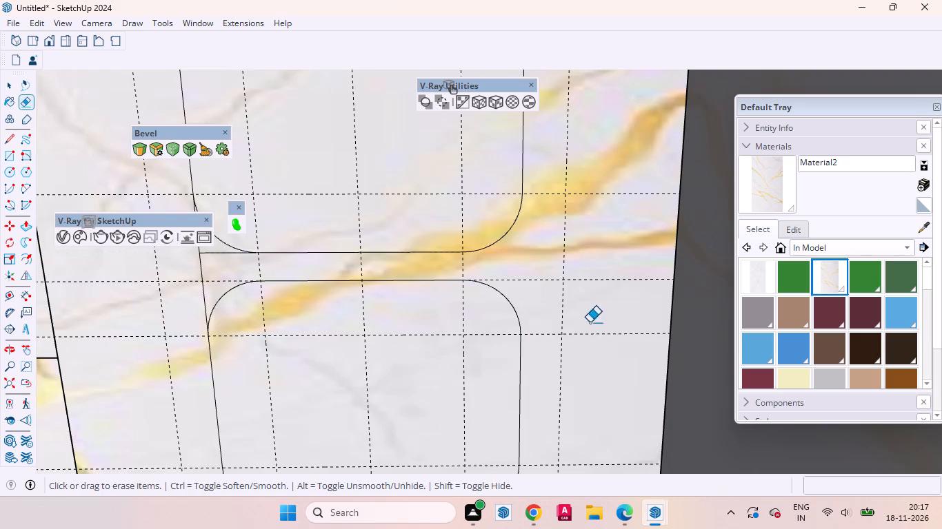
scroll(594, 331, "down", 8)
scroll(415, 326, "up", 9)
left_click_drag(423, 293, 379, 249)
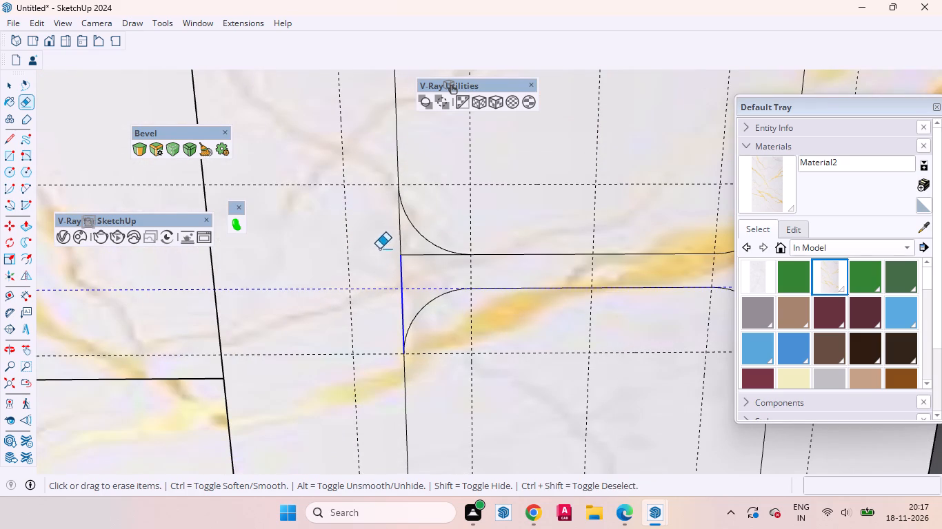
left_click_drag(379, 249, 425, 269)
key("space")
Delete the vertical guides through the compartments and the remaining horizontal guides across the back wall.
scroll(387, 258, "down", 1)
scroll(387, 258, "up", 1)
scroll(387, 258, "down", 2)
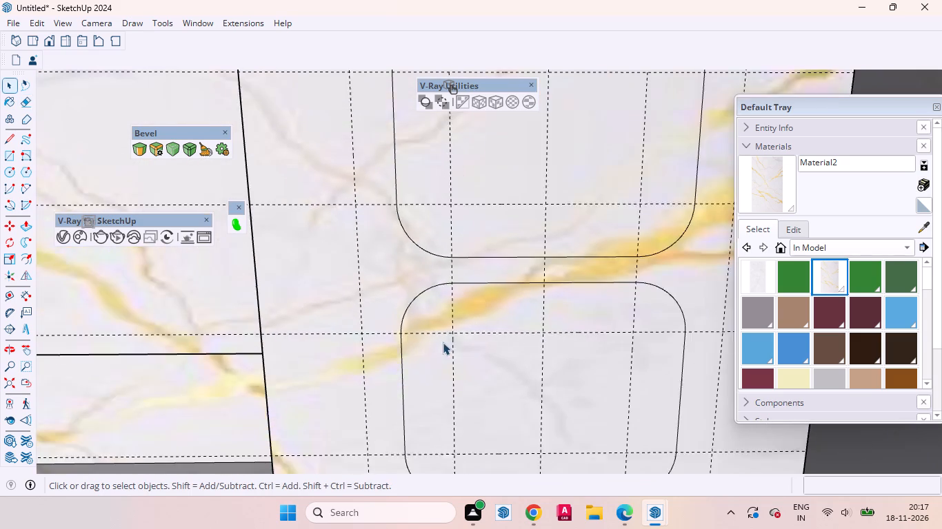
scroll(443, 342, "down", 11)
middle_click_drag(491, 386, 596, 495)
scroll(454, 384, "down", 8)
scroll(453, 391, "up", 1)
scroll(453, 391, "down", 1)
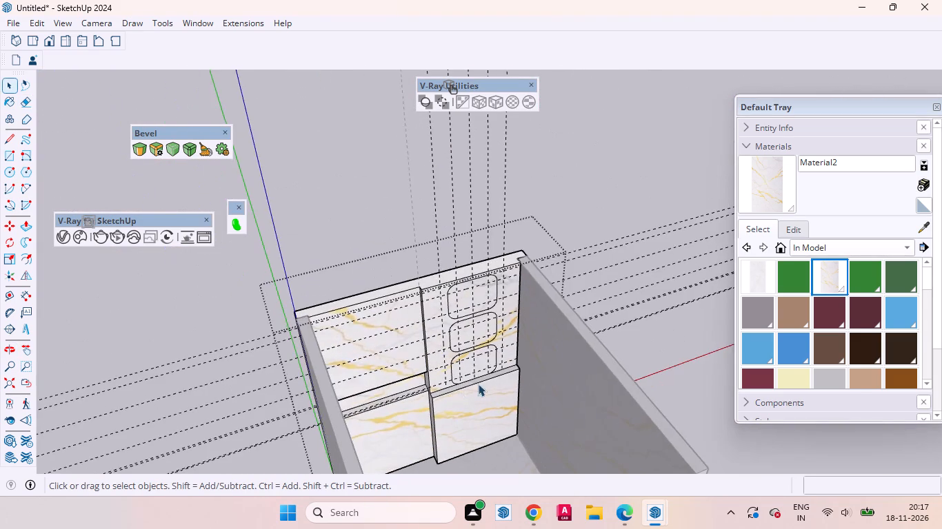
left_click_drag(577, 222, 213, 103)
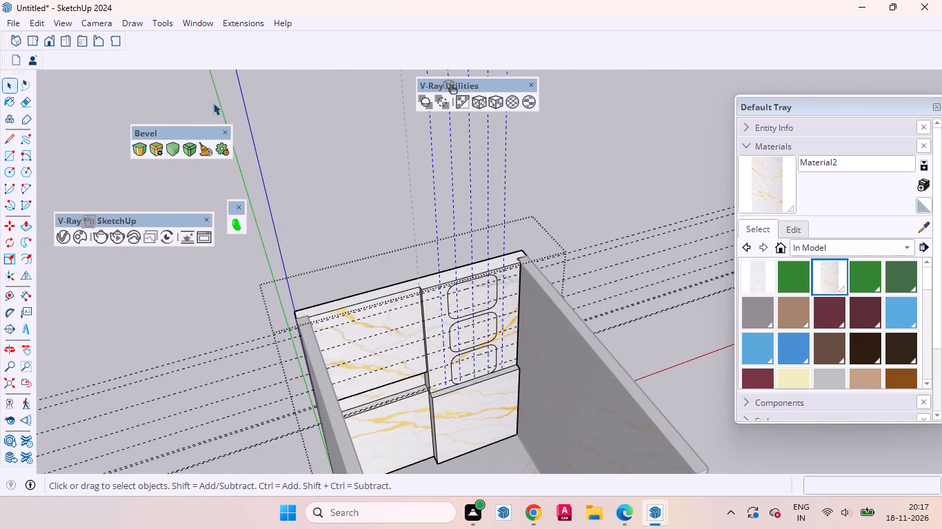
key("Delete")
left_click_drag(721, 333, 639, 200)
left_click_drag(628, 143, 625, 120)
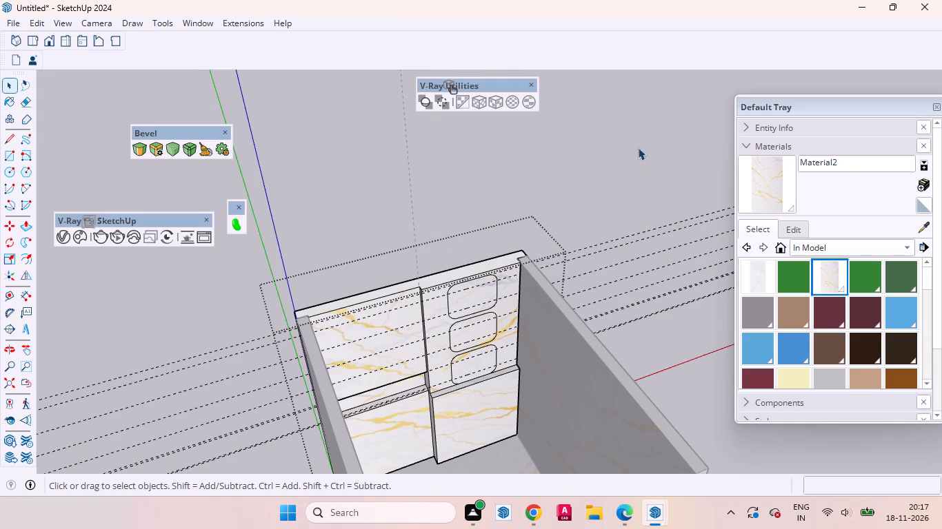
left_click_drag(700, 320, 603, 154)
key("Delete")
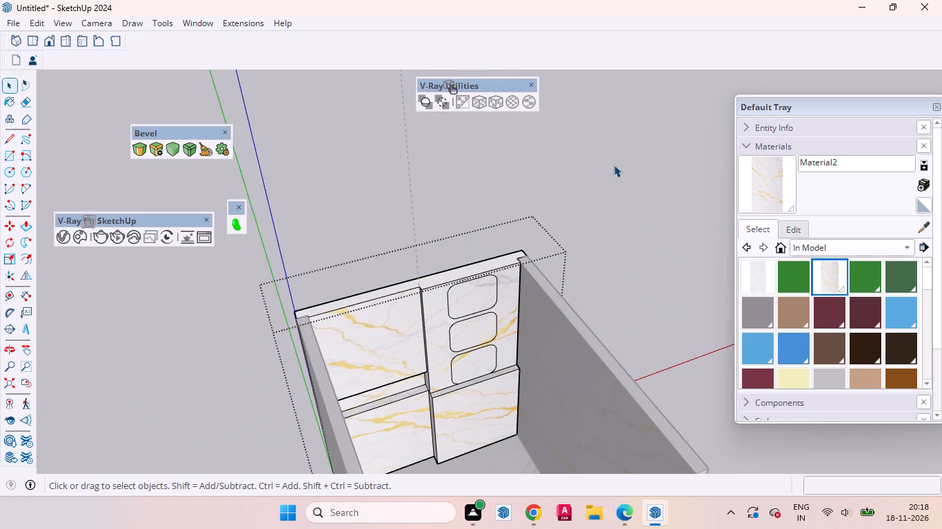
Push the top rounded compartment's face 3" into the back wall, and deepen it by about another 3 11/16".
scroll(491, 270, "up", 9)
middle_click_drag(459, 315, 514, 327)
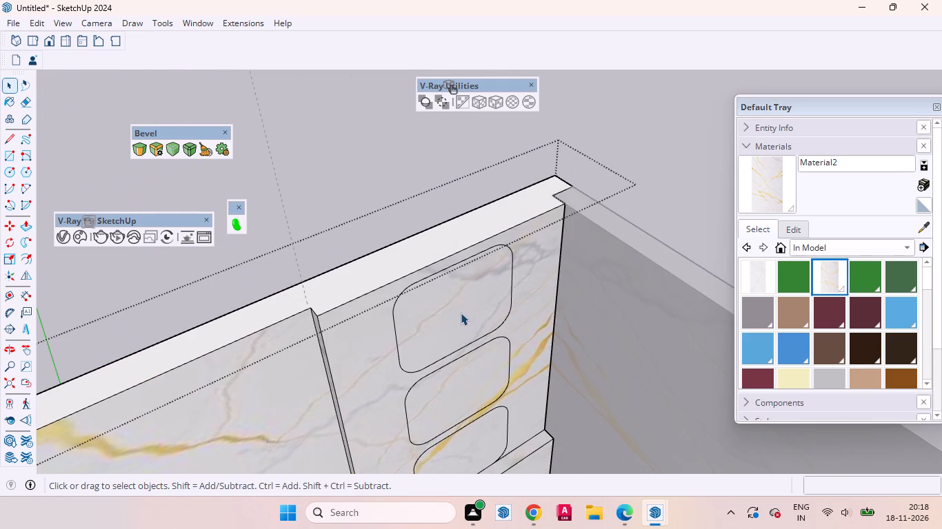
left_click(461, 313)
key("p")
left_click(461, 313)
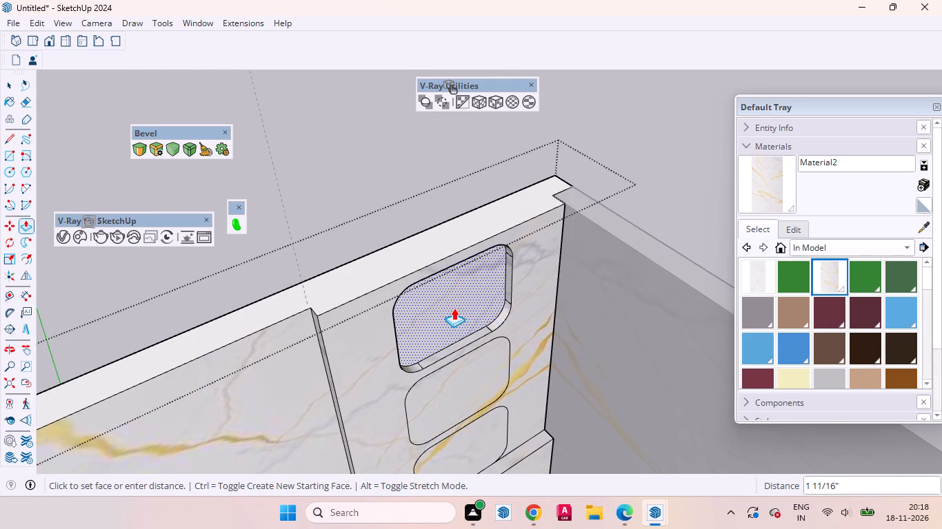
key("3")
key("Return")
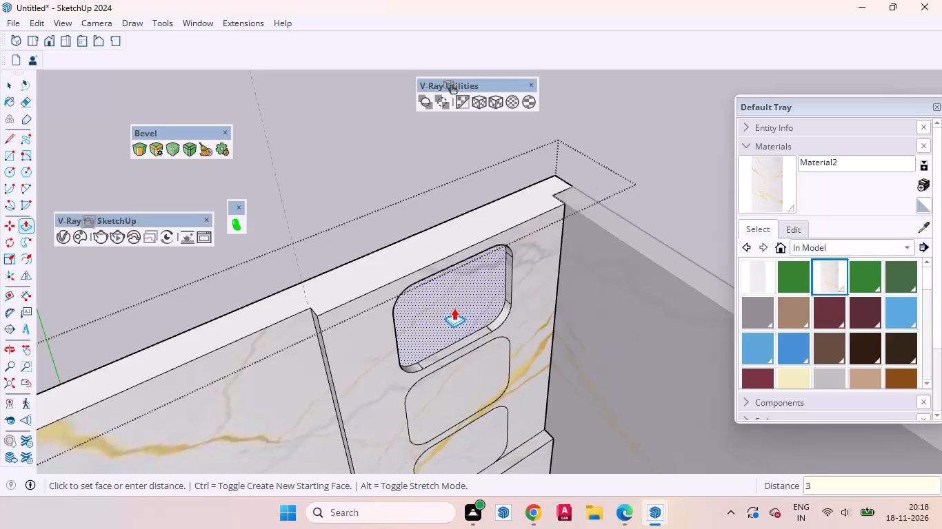
left_click(436, 322)
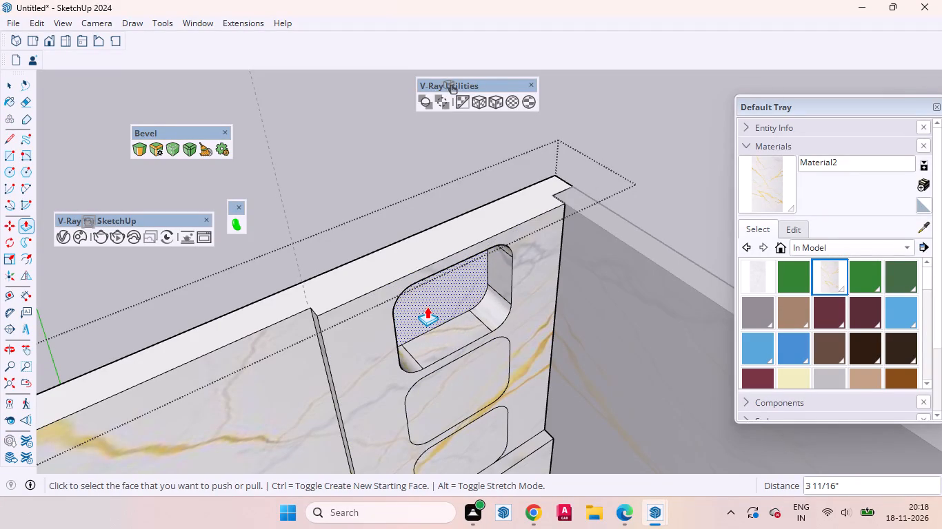
left_click(427, 307)
Push the middle and bottom rounded compartments' faces about 6 11/16" into the wall, matching the top compartment's depth.
left_click(479, 385)
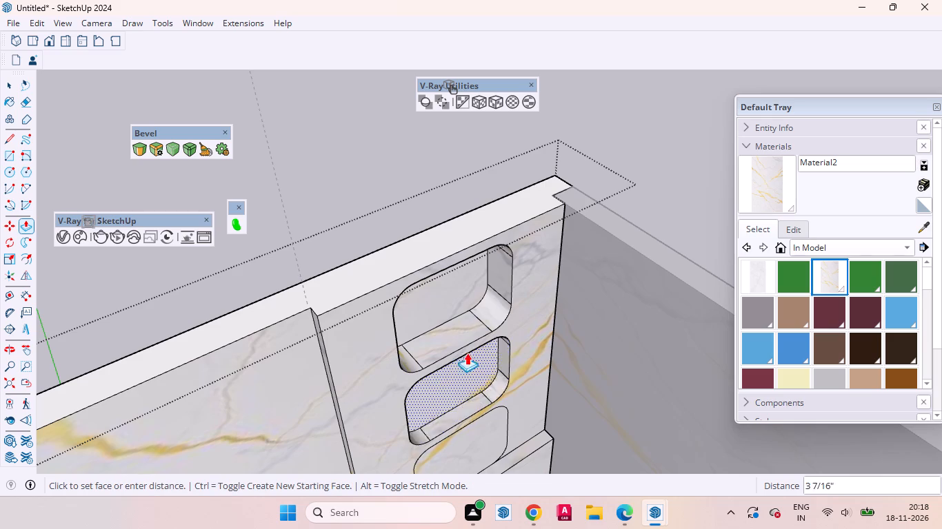
left_click(446, 298)
scroll(411, 340, "down", 7)
scroll(411, 301, "up", 1)
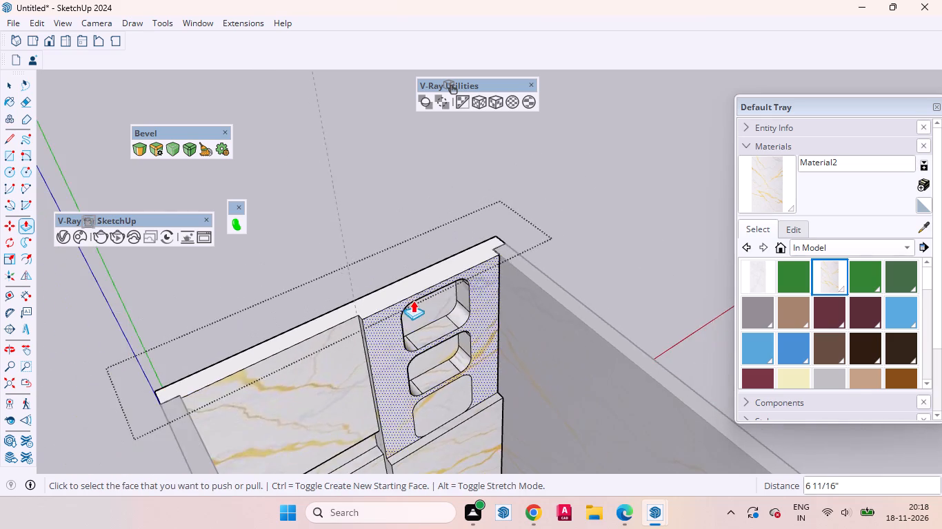
scroll(452, 334, "down", 2)
scroll(490, 419, "up", 4)
double_click(419, 382)
key("space")
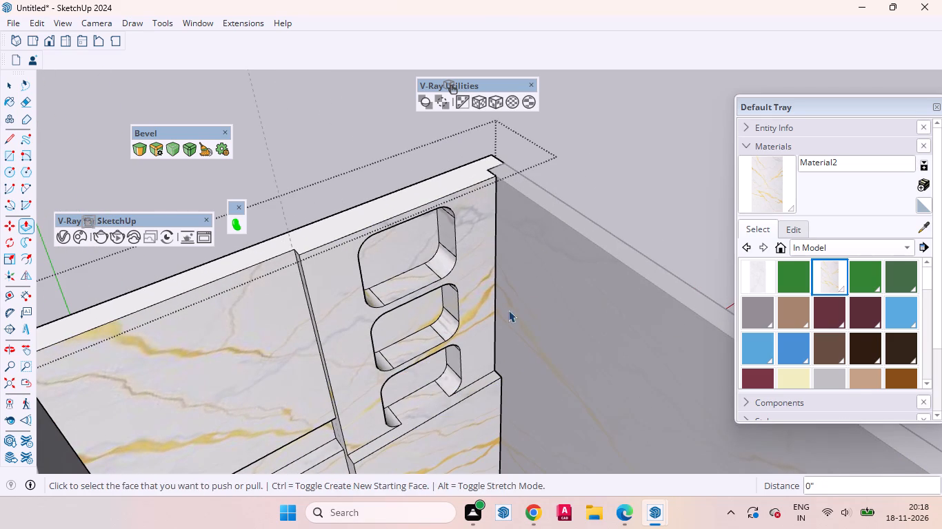
Examine the three recessed compartments and where the bottom one meets the ledge, and leave the back wall's group.
middle_click_drag(474, 371, 377, 260)
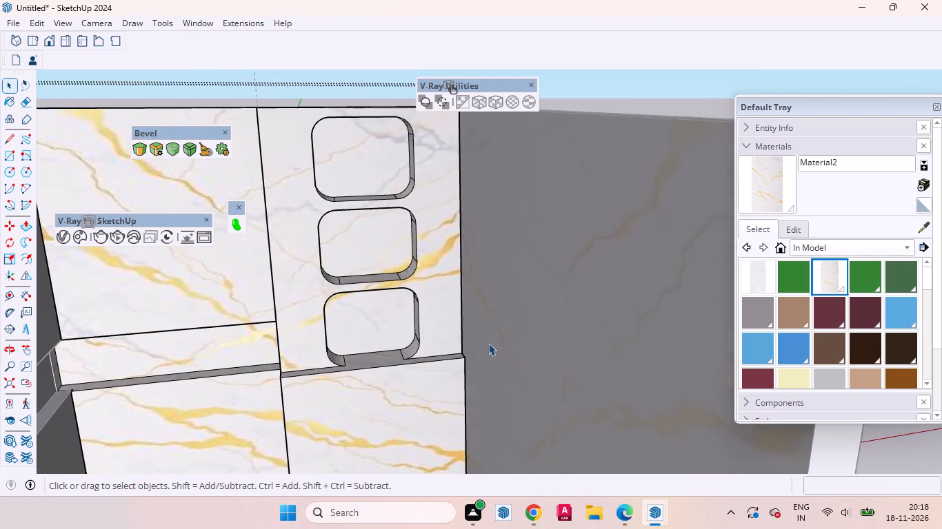
scroll(488, 343, "down", 7)
middle_click_drag(471, 351, 466, 528)
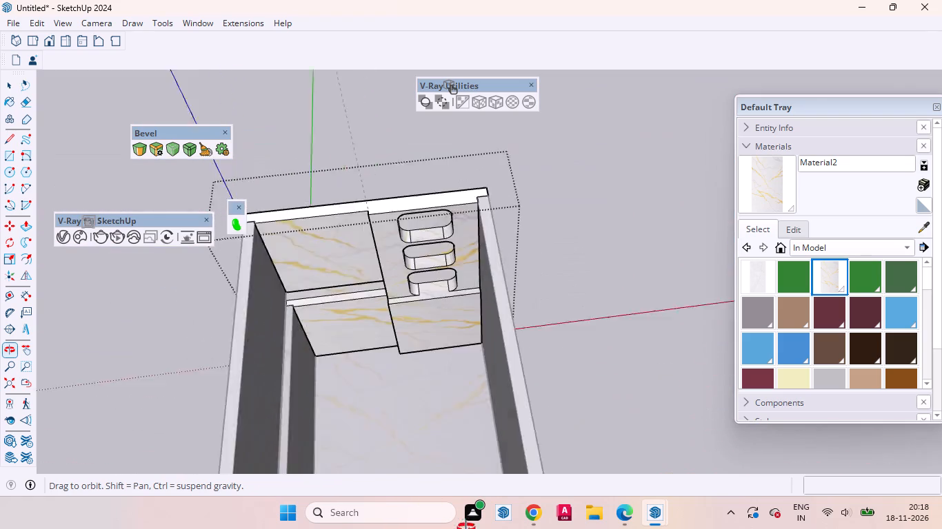
middle_click_drag(466, 528, 368, 373)
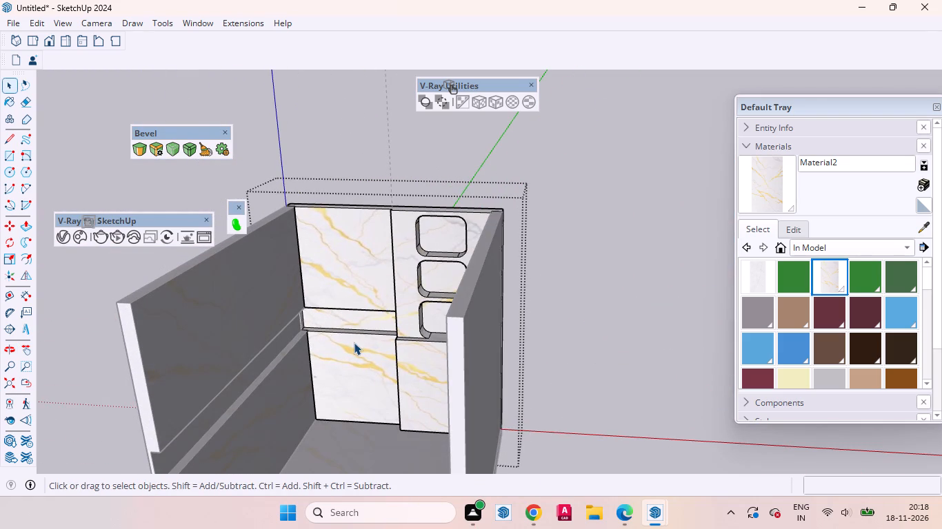
scroll(492, 364, "down", 1)
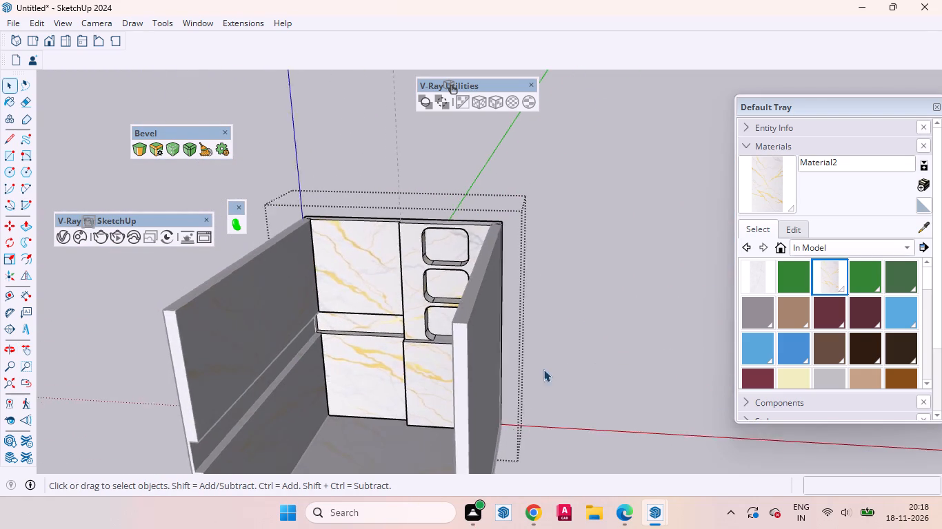
scroll(543, 369, "down", 6)
middle_click_drag(281, 385, 335, 317)
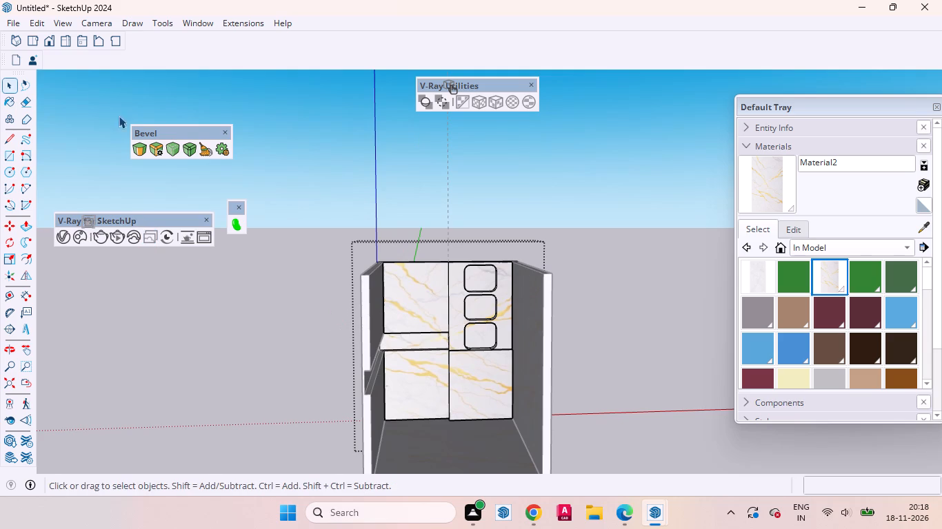
left_click(48, 45)
scroll(525, 196, "up", 4)
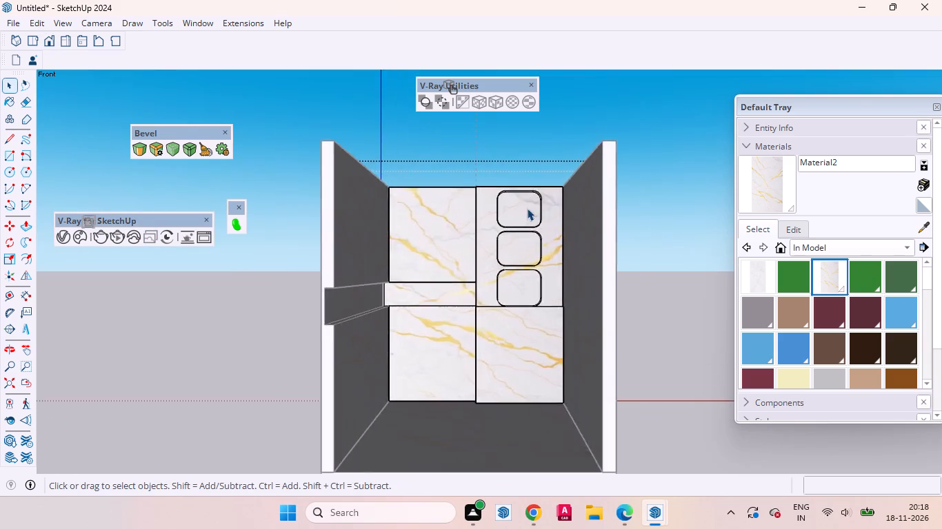
scroll(527, 208, "up", 14)
middle_click_drag(422, 355, 566, 527)
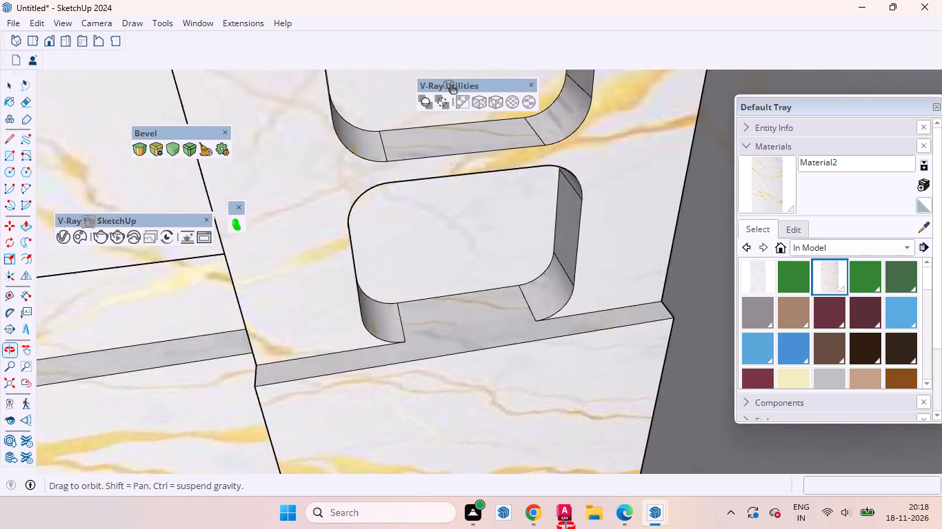
middle_click_drag(566, 527, 367, 505)
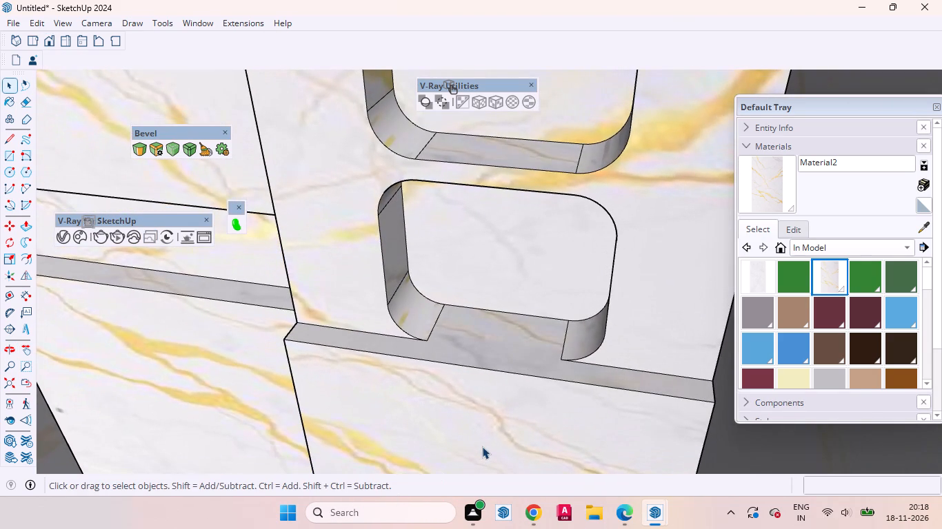
scroll(351, 354, "up", 3)
left_click(507, 356)
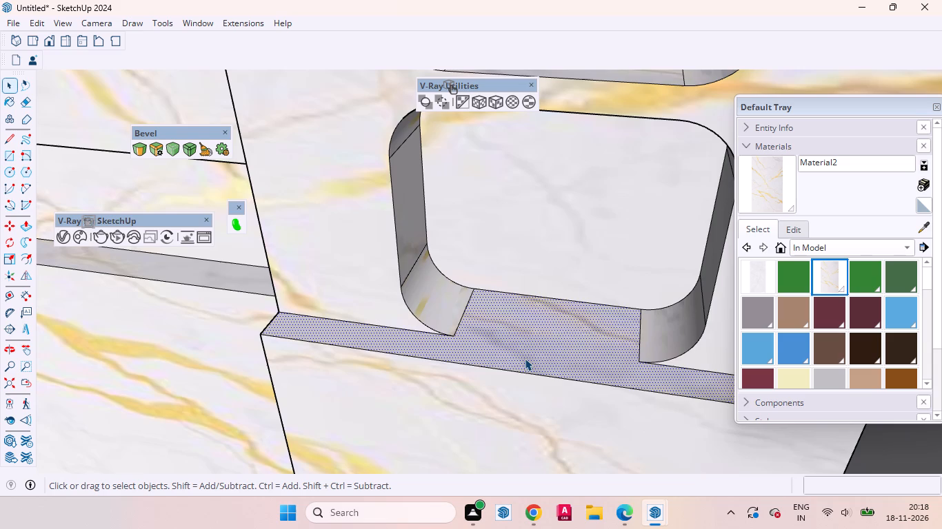
scroll(451, 340, "up", 3)
scroll(409, 364, "down", 8)
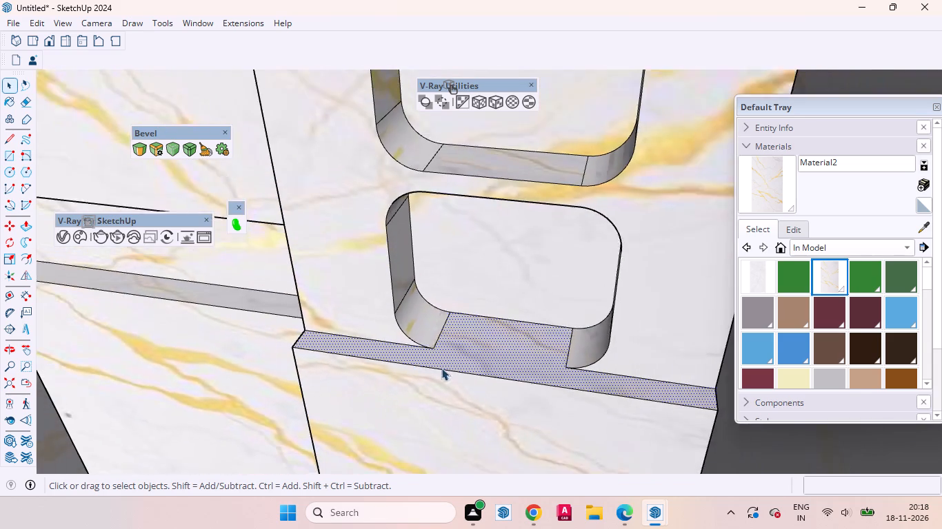
middle_click_drag(405, 374, 381, 447)
scroll(417, 455, "down", 5)
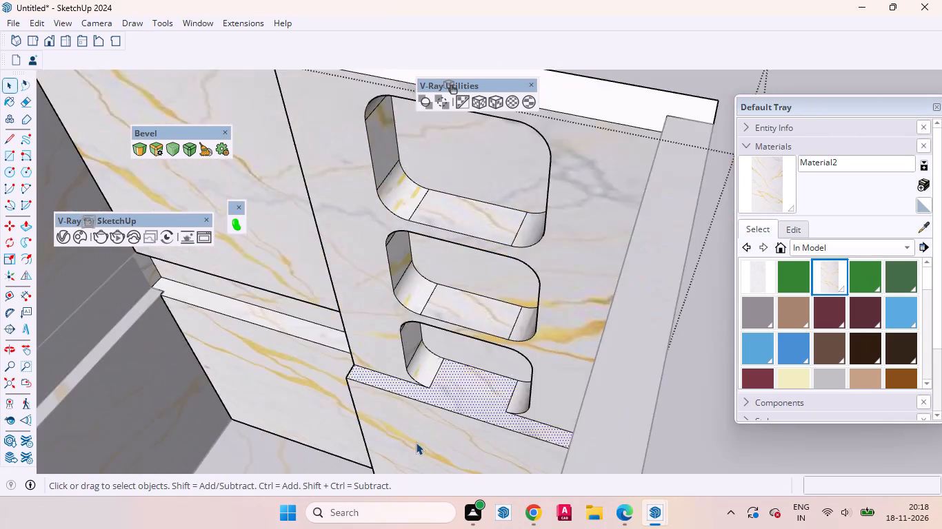
scroll(416, 442, "down", 7)
left_click(614, 357)
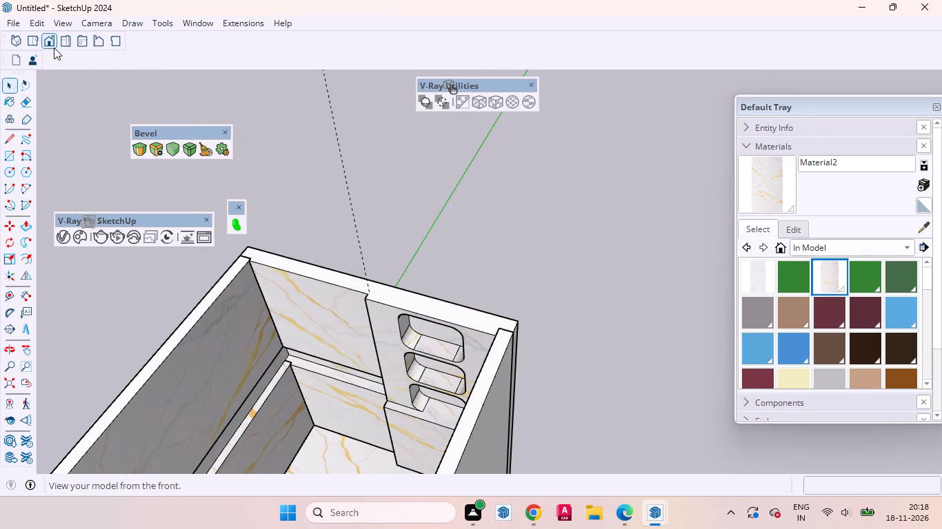
Reopen the back wall's group and examine the lower panels, their ledge faces and the bottom compartment's open front edge.
left_click(53, 44)
scroll(492, 278, "up", 6)
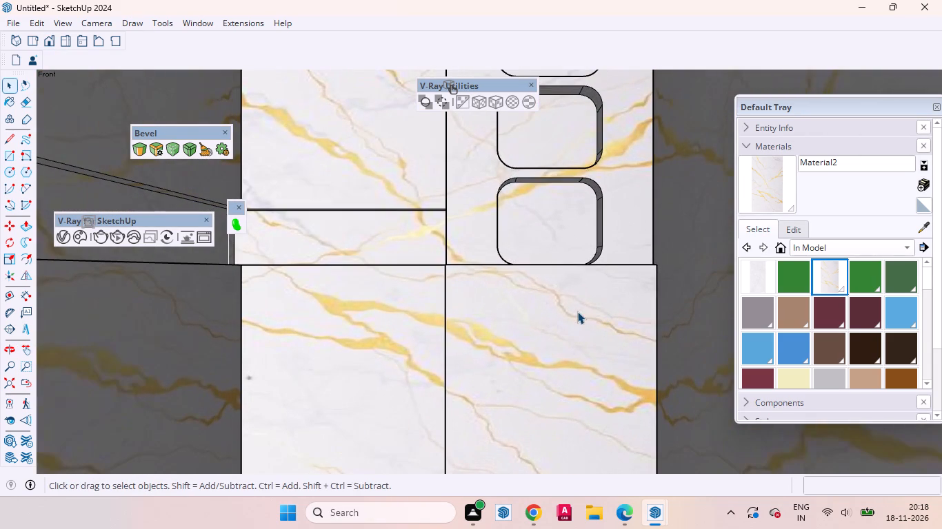
left_click(577, 311)
triple_click(359, 318)
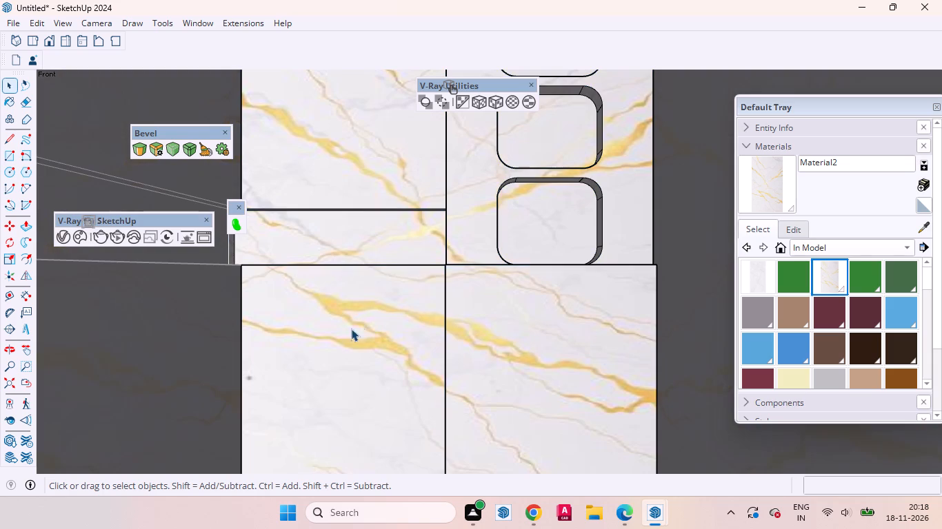
left_click(350, 340)
left_click(491, 299)
middle_click_drag(459, 229, 514, 528)
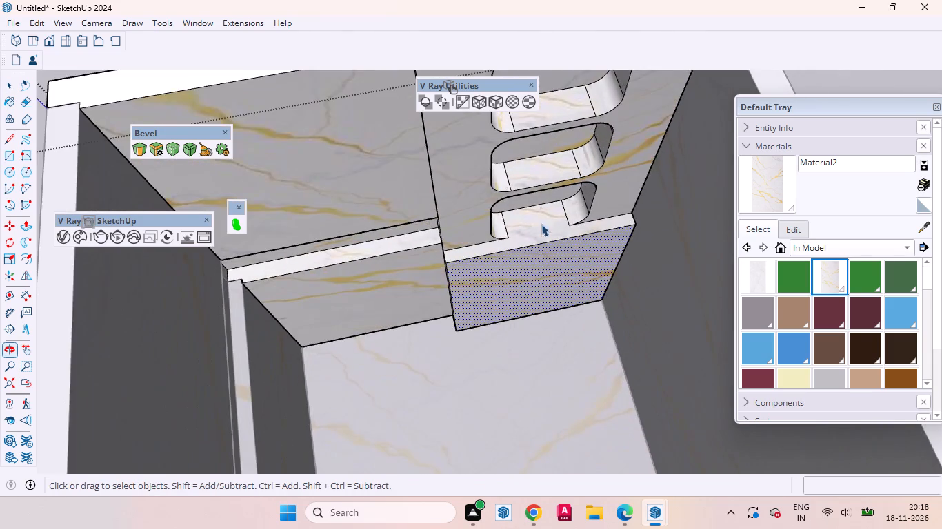
scroll(540, 207, "up", 9)
left_click(449, 272)
left_click(224, 260)
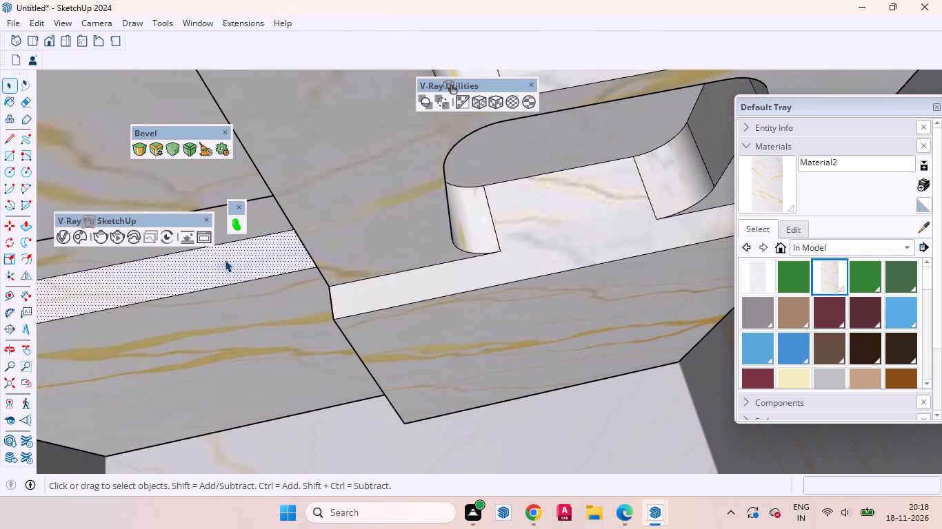
scroll(408, 285, "down", 8)
scroll(409, 300, "up", 1)
scroll(419, 298, "down", 14)
scroll(434, 291, "up", 6)
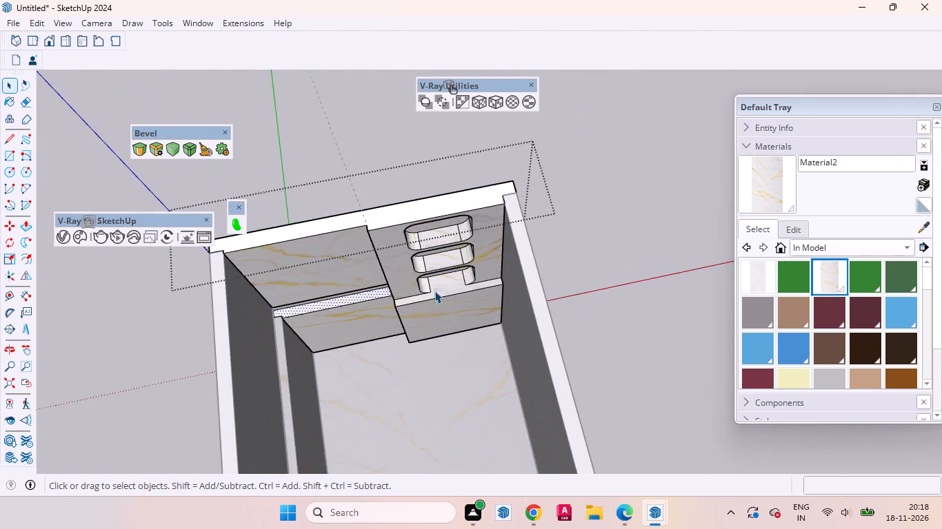
scroll(434, 291, "up", 14)
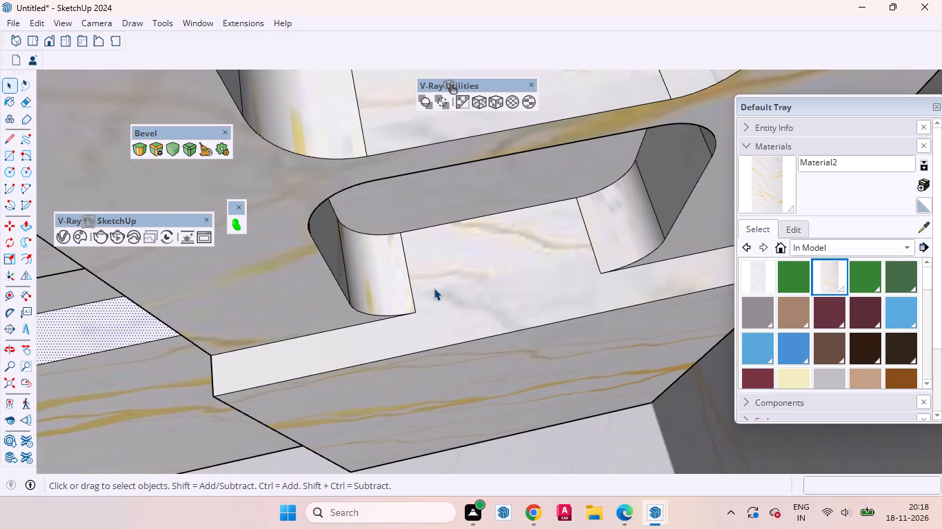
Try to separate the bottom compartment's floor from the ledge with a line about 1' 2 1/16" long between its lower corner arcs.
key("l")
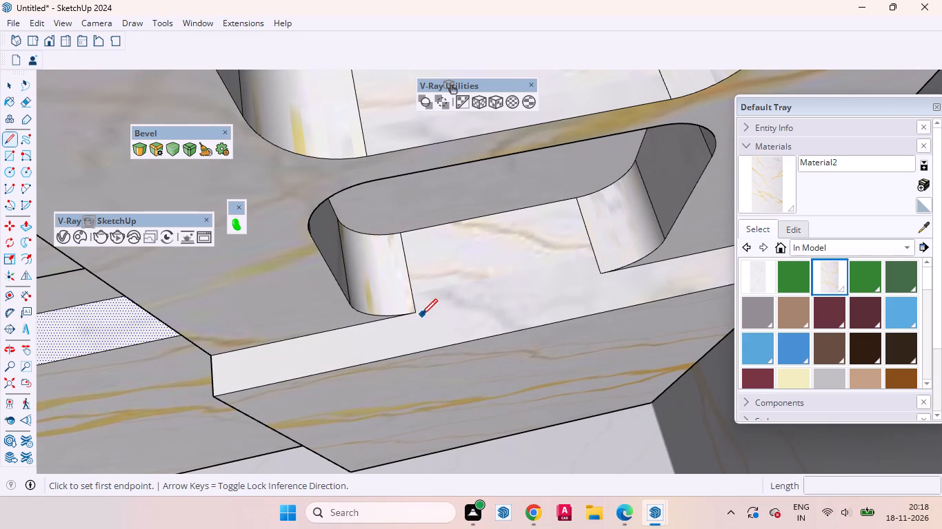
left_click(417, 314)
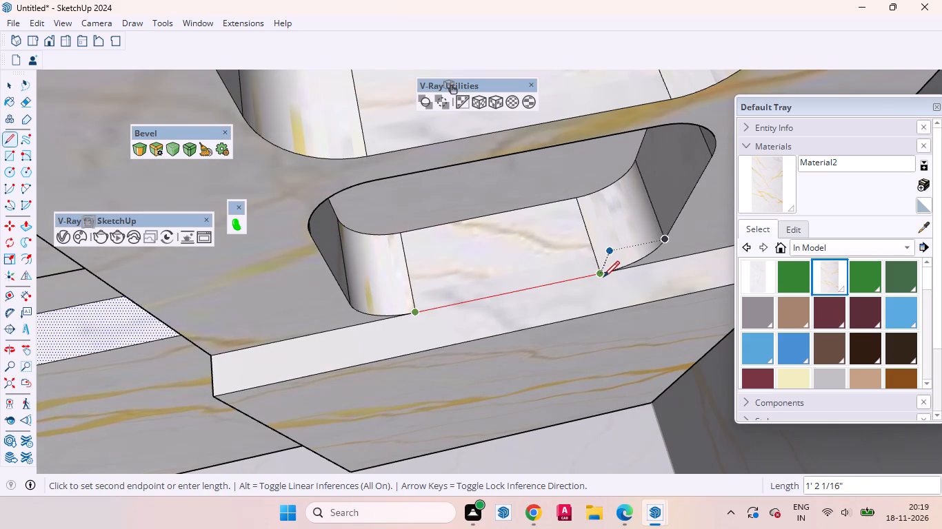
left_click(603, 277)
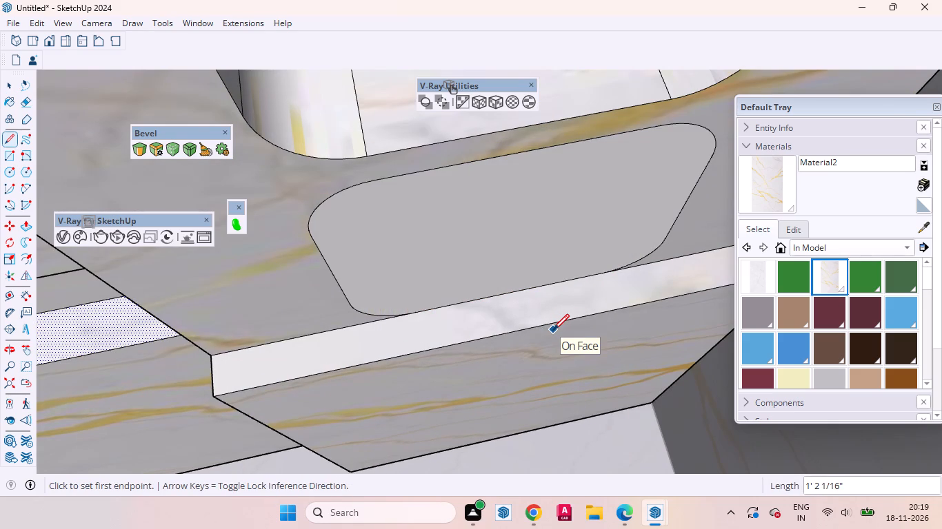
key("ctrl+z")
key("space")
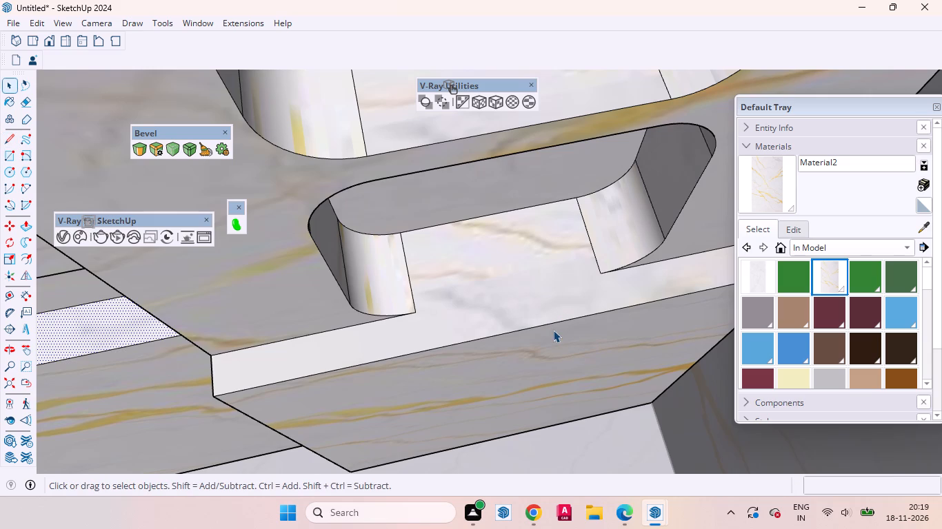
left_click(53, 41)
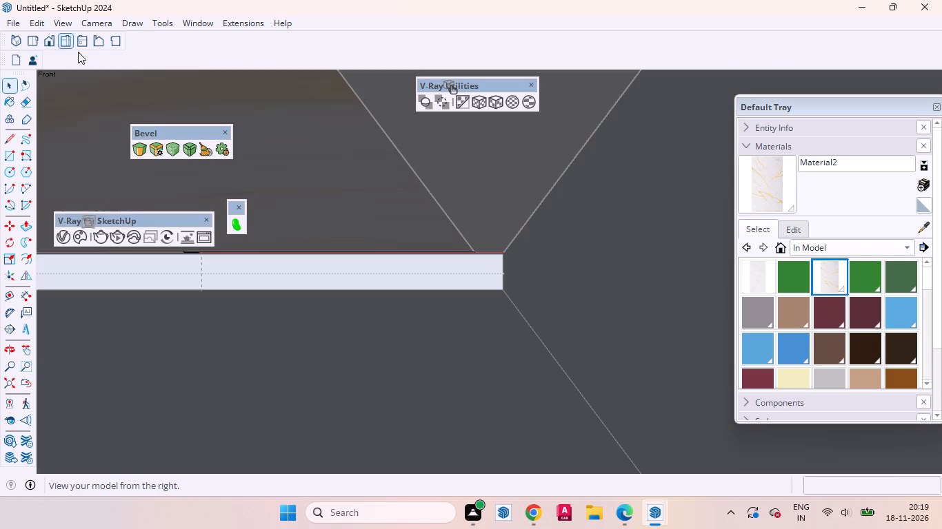
Bring the whole room back into view, leave the back wall's group, and examine the recessed compartments from above.
scroll(466, 214, "down", 3)
scroll(492, 251, "up", 1)
scroll(503, 257, "down", 6)
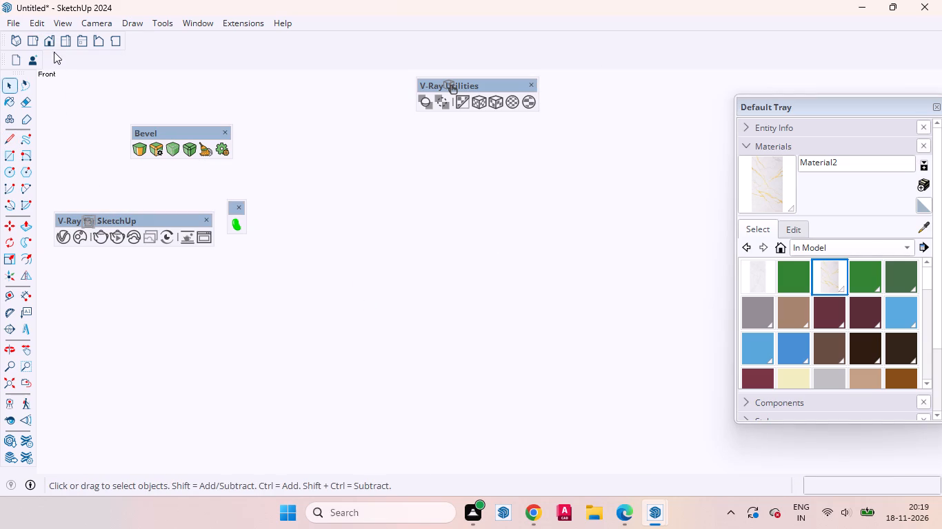
left_click(44, 39)
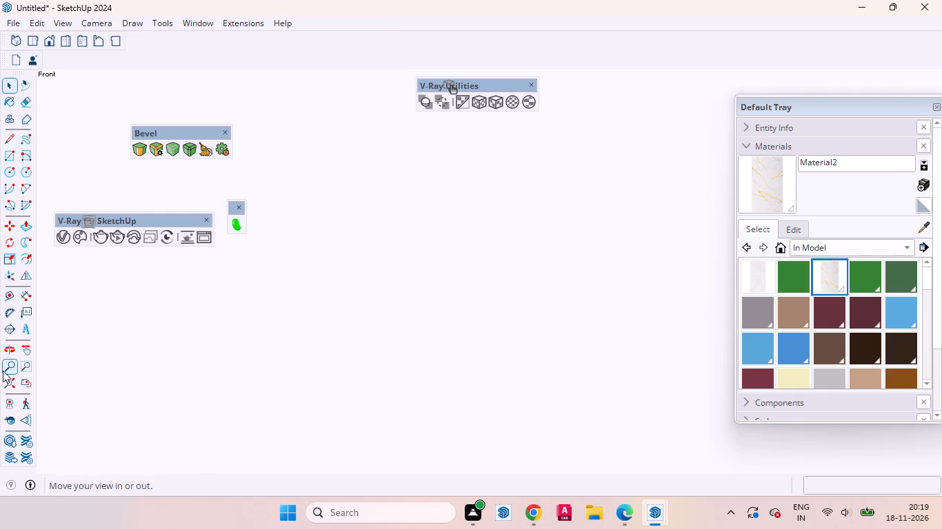
left_click(6, 380)
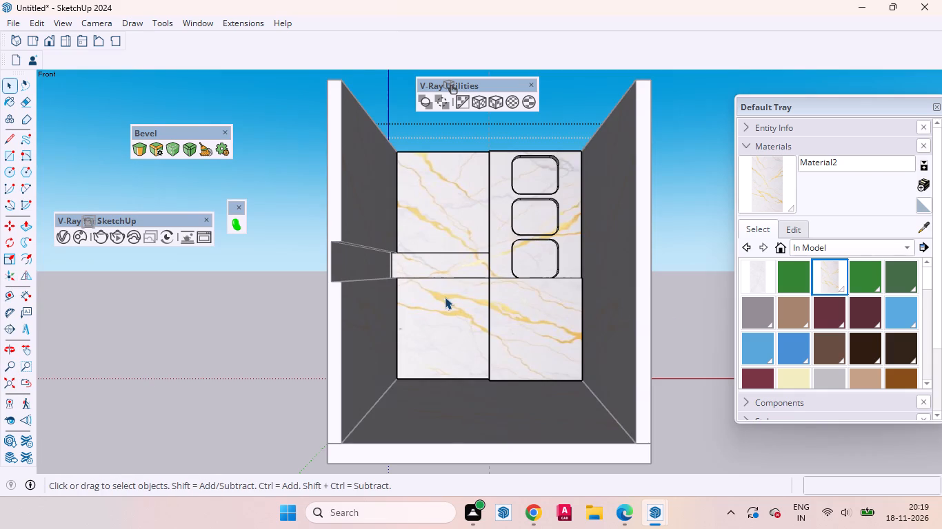
scroll(445, 297, "up", 3)
scroll(370, 247, "up", 20)
scroll(370, 247, "up", 1)
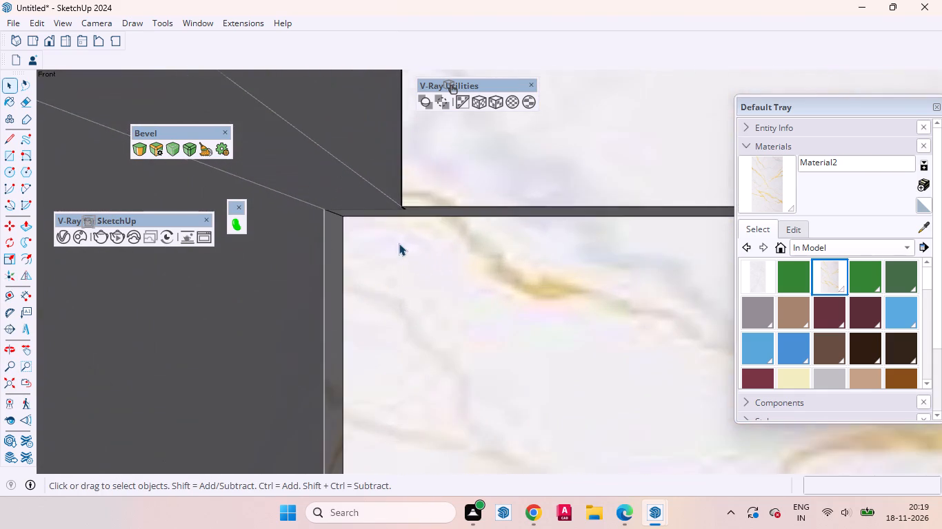
middle_click_drag(468, 289, 442, 431)
scroll(385, 393, "down", 20)
scroll(385, 393, "down", 8)
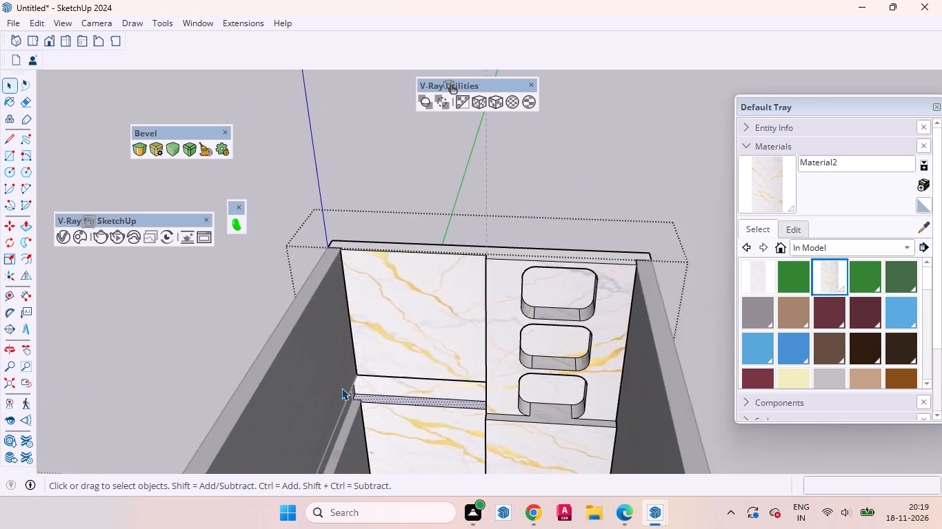
scroll(341, 388, "down", 1)
left_click(471, 220)
scroll(490, 329, "up", 11)
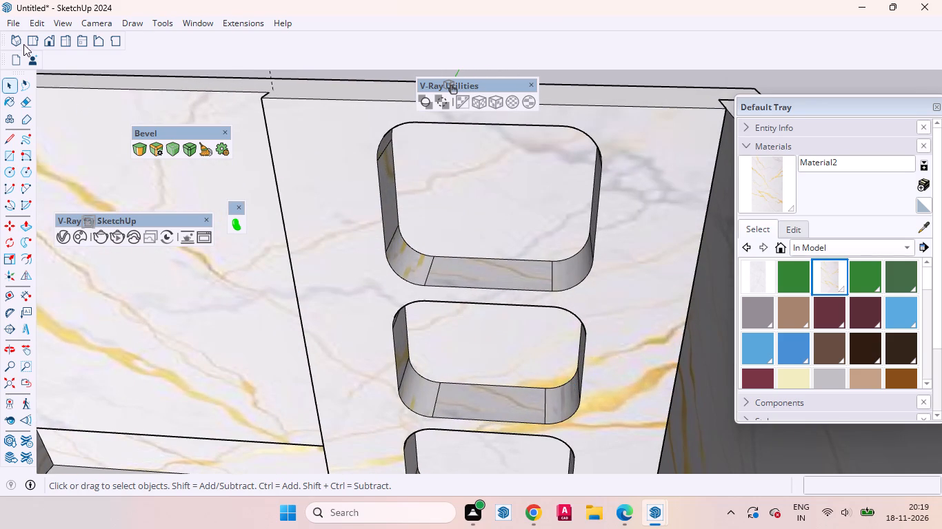
Delete the vertical dashed guide line that rises above the back wall in the front view.
left_click(48, 41)
scroll(334, 194, "down", 8)
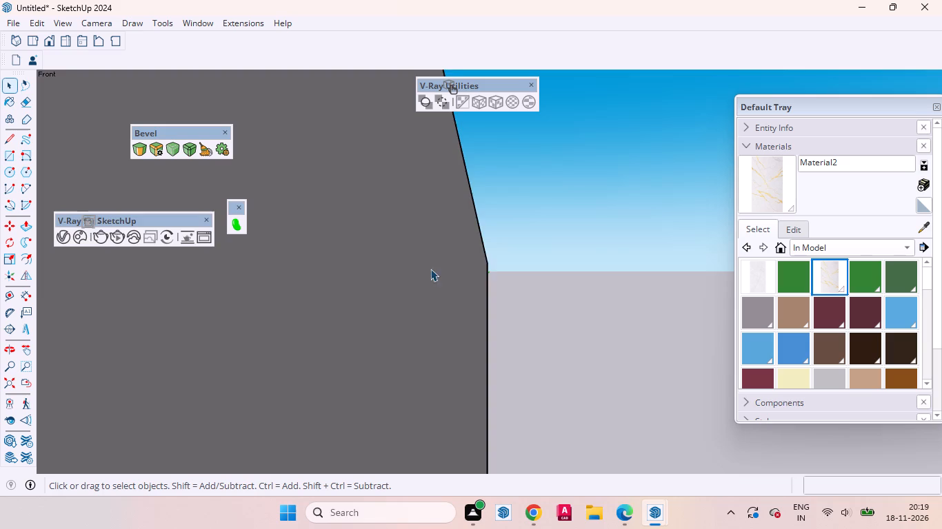
scroll(430, 269, "down", 15)
scroll(451, 353, "up", 1)
scroll(457, 355, "down", 1)
scroll(474, 355, "up", 1)
scroll(591, 341, "down", 17)
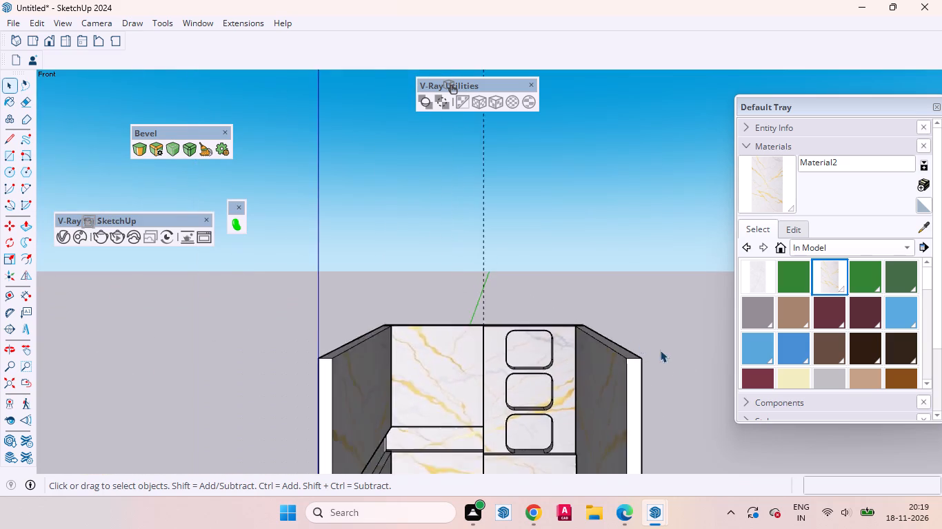
scroll(660, 350, "down", 5)
left_click_drag(562, 263, 281, 110)
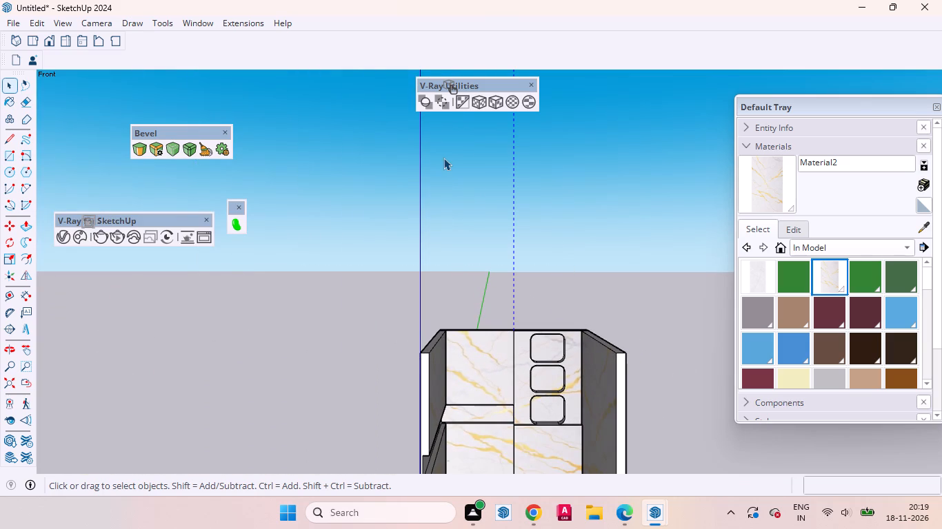
key("Delete")
Examine the back wall's panels, ledge and three compartments from the front and from above.
scroll(552, 393, "up", 16)
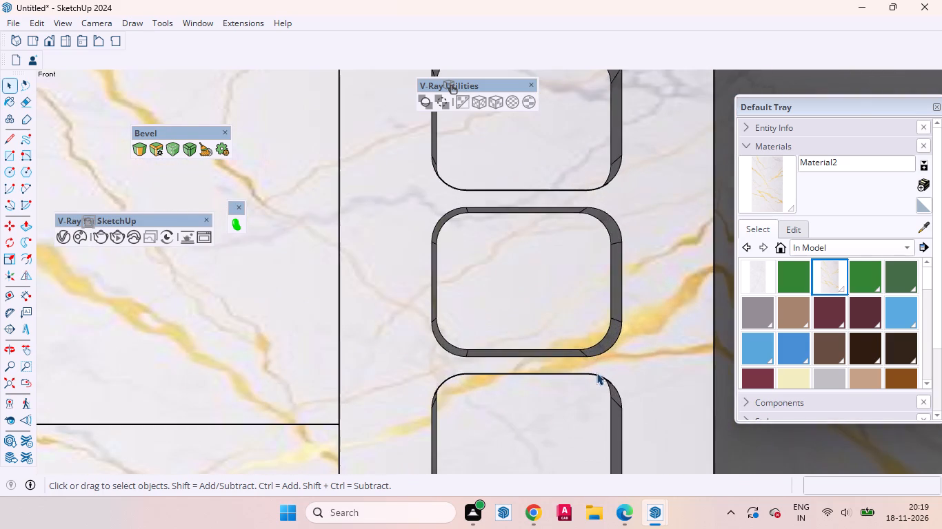
left_click(647, 366)
left_click(275, 353)
middle_click_drag(319, 357, 605, 464)
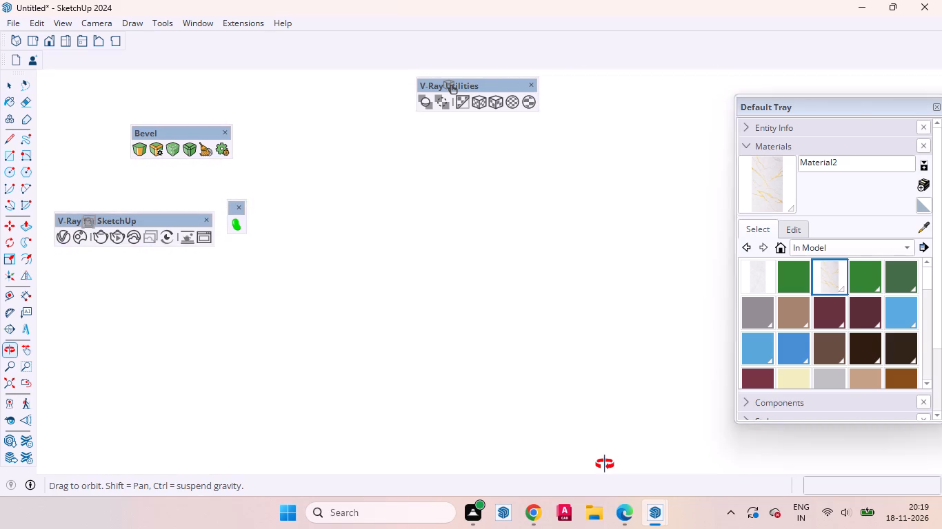
middle_click_drag(605, 464, 354, 528)
scroll(334, 382, "down", 13)
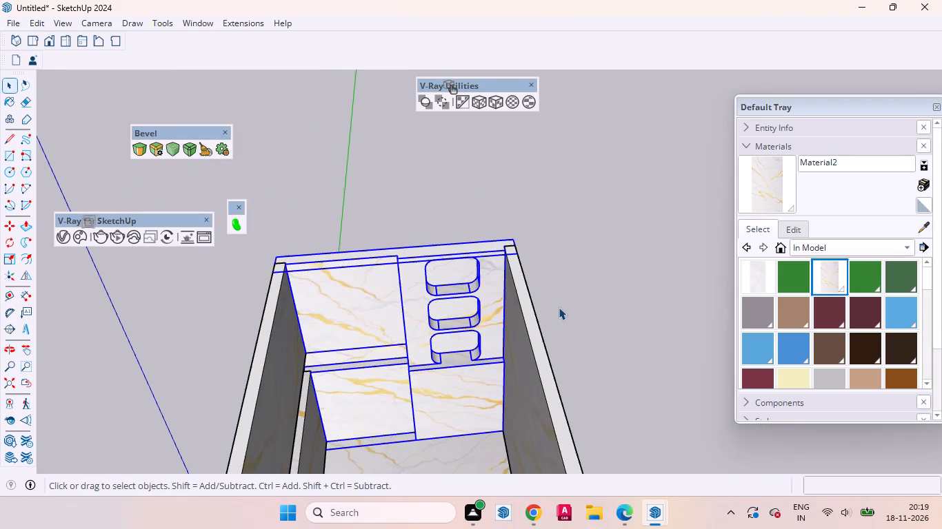
left_click(50, 45)
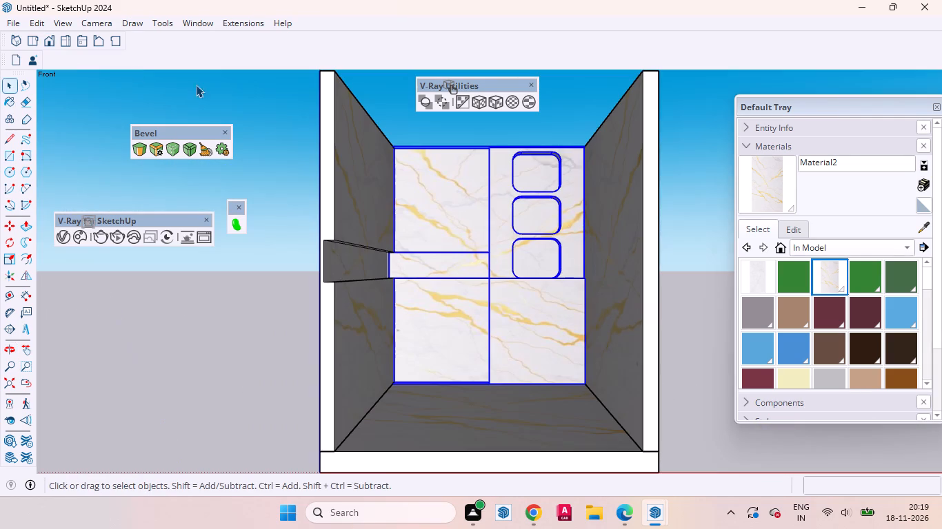
left_click(689, 258)
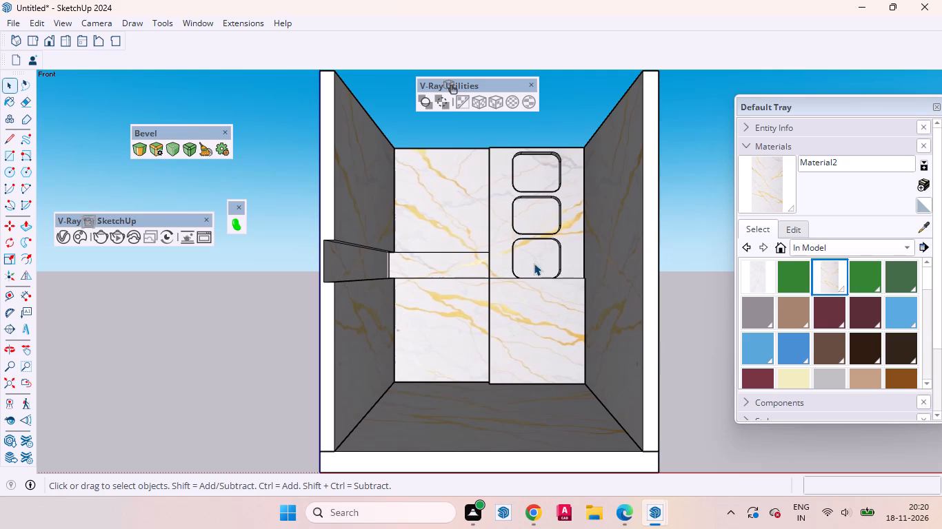
scroll(612, 384, "down", 1)
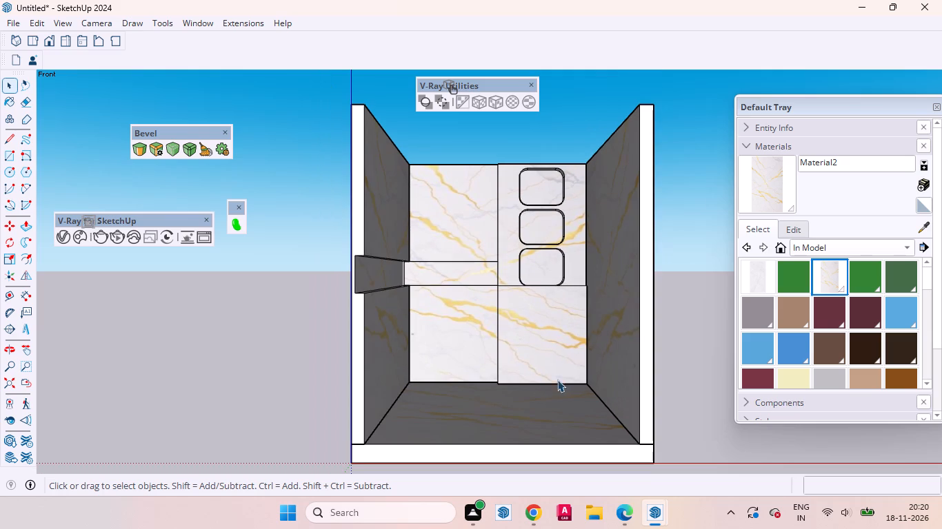
scroll(635, 353, "down", 2)
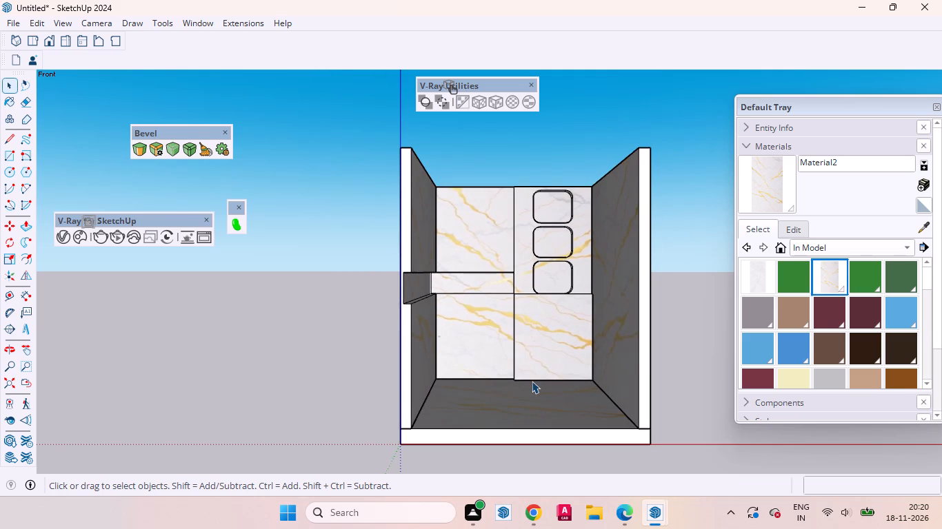
scroll(532, 381, "down", 1)
Inside the back wall's group, copy the top compartment's full rounded front outline about 4 15/16" into the recess.
scroll(591, 374, "up", 1)
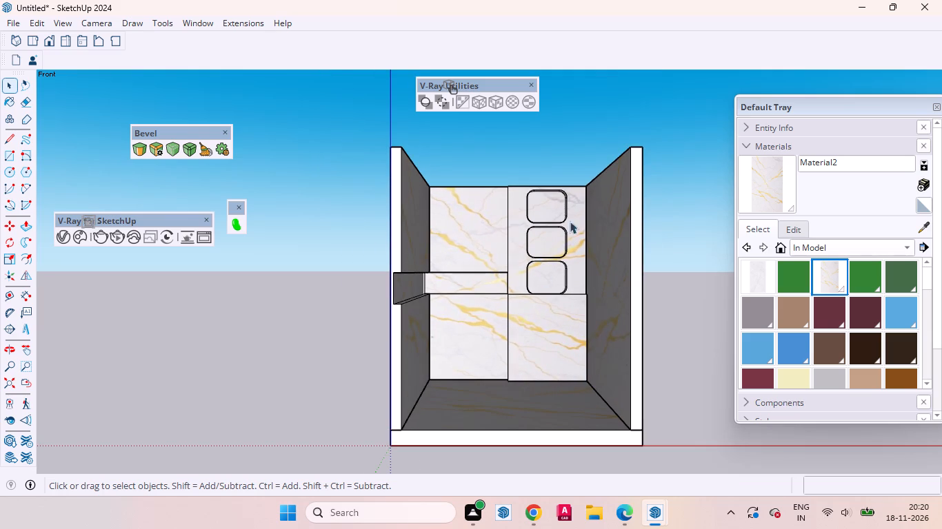
scroll(554, 204, "up", 17)
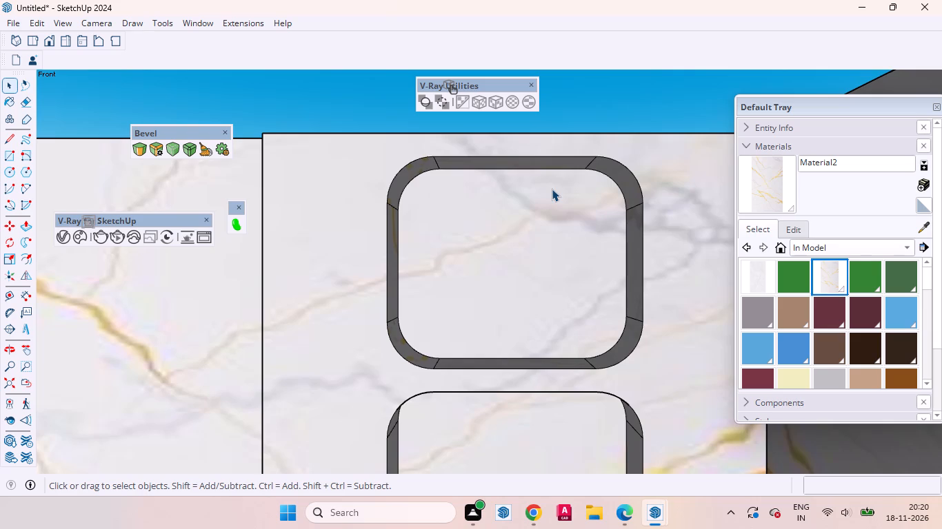
left_click(527, 154, "ctrl")
double_click(533, 209)
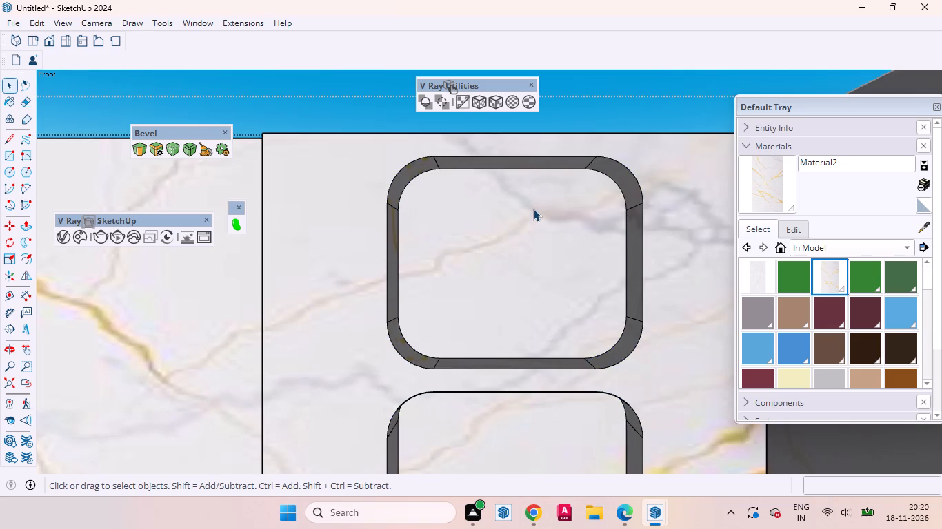
left_click(523, 157)
left_click(412, 164, "ctrl")
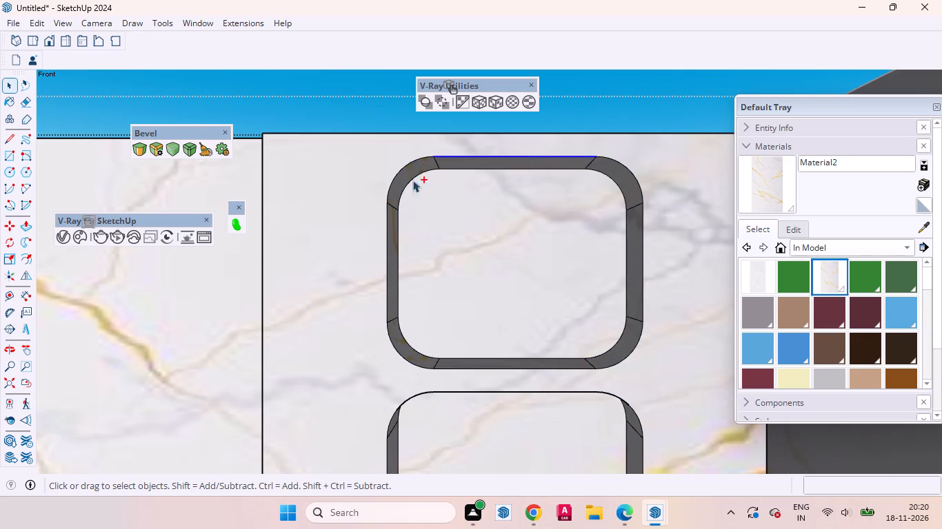
left_click(388, 233, "ctrl")
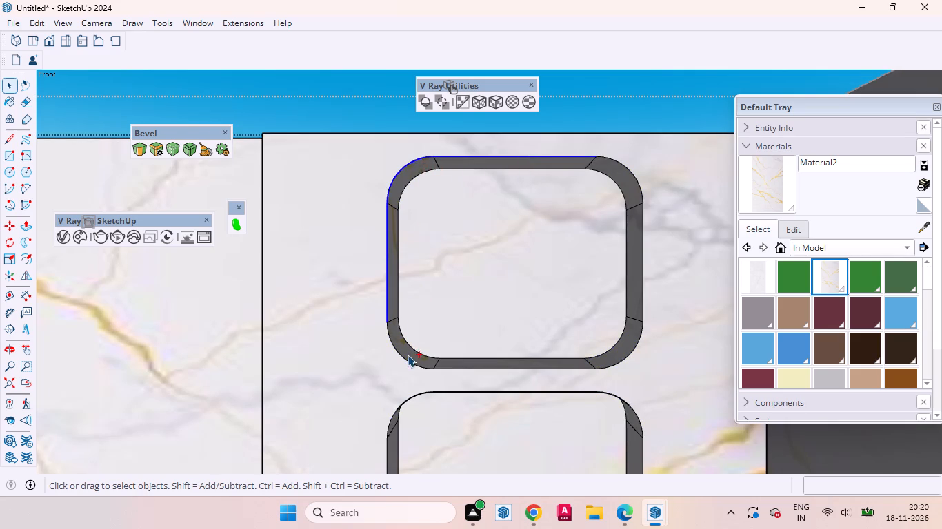
left_click(405, 360, "ctrl")
left_click(488, 369, "ctrl")
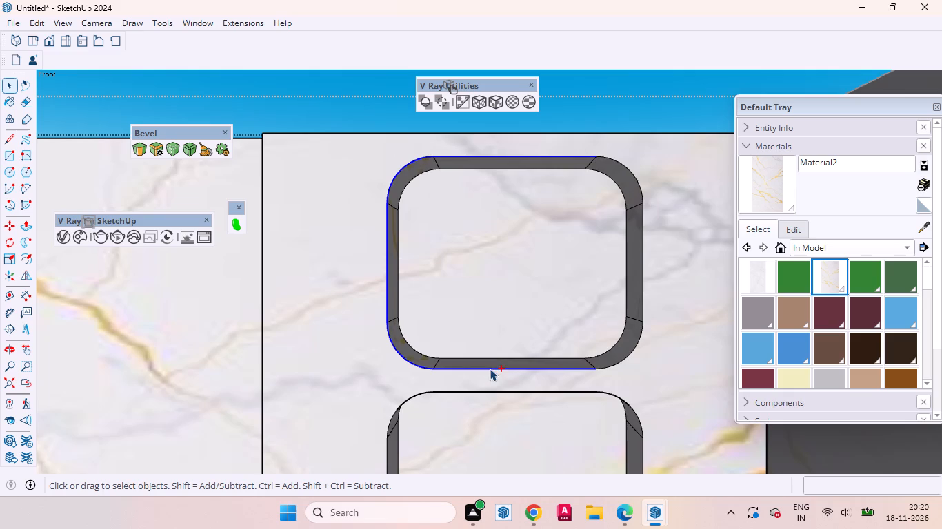
left_click(623, 362, "ctrl")
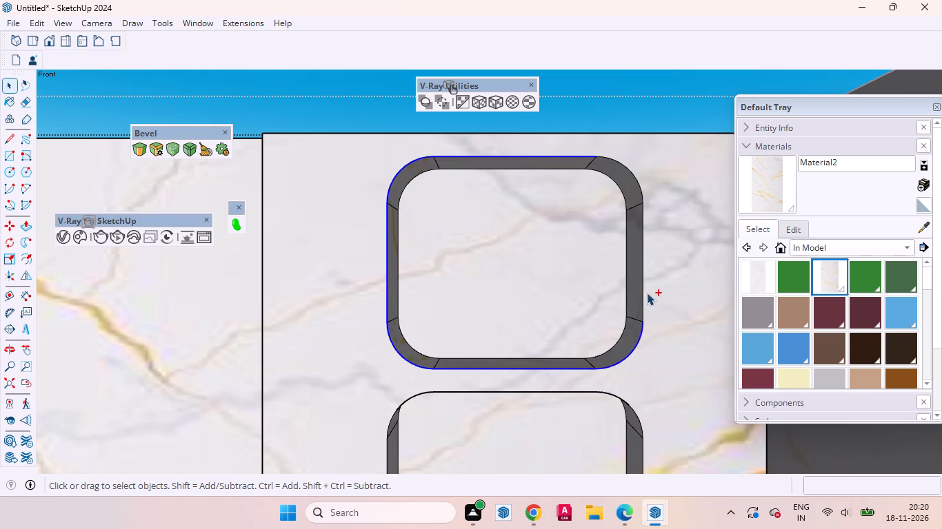
left_click(642, 278, "ctrl")
left_click(628, 167, "ctrl")
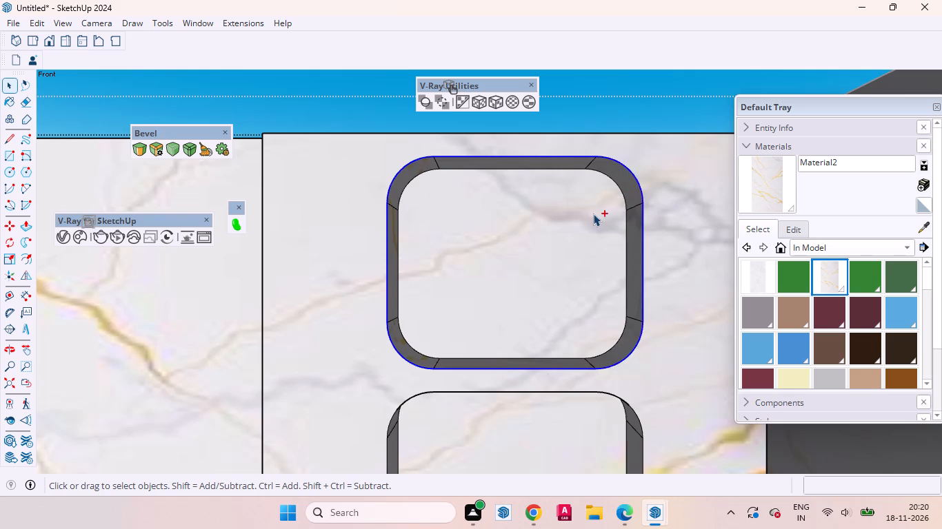
scroll(593, 214, "up", 5, "ctrl")
middle_click_drag(592, 231, 674, 269)
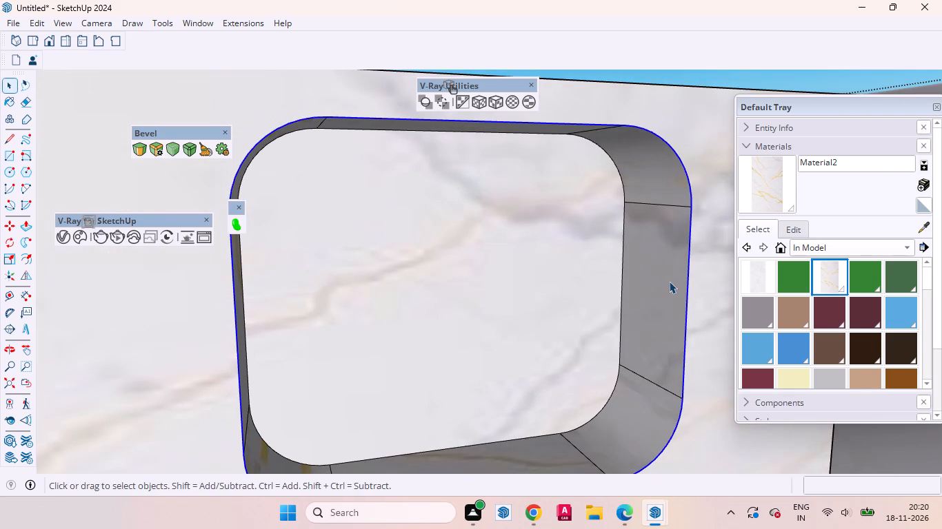
key("m")
left_click(668, 282)
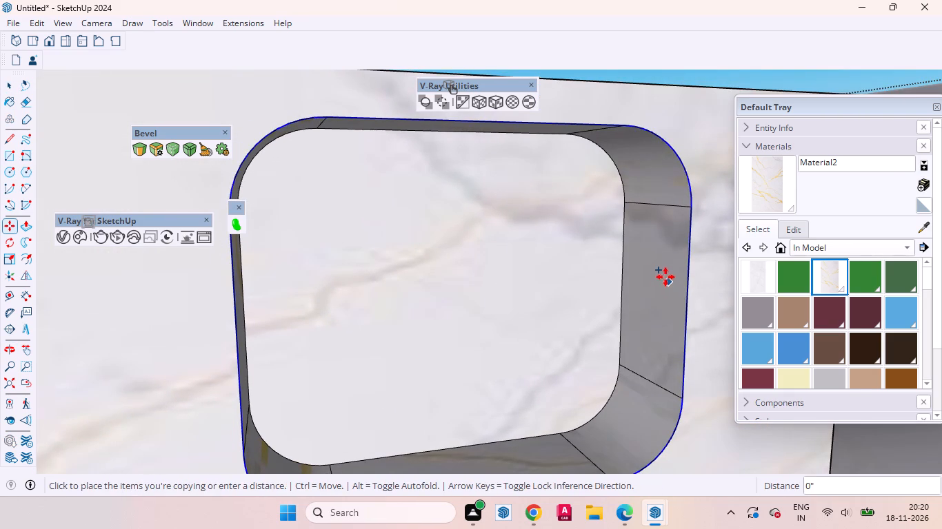
left_click(623, 264)
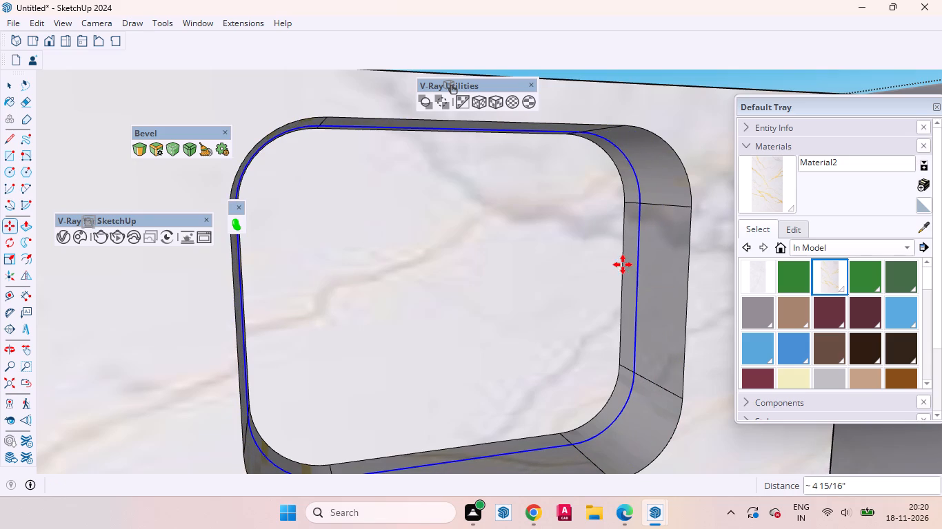
Move the copied outline about 7/8" further along the green axis toward the compartment's back face.
scroll(633, 245, "up", 7)
middle_click_drag(624, 282, 734, 324)
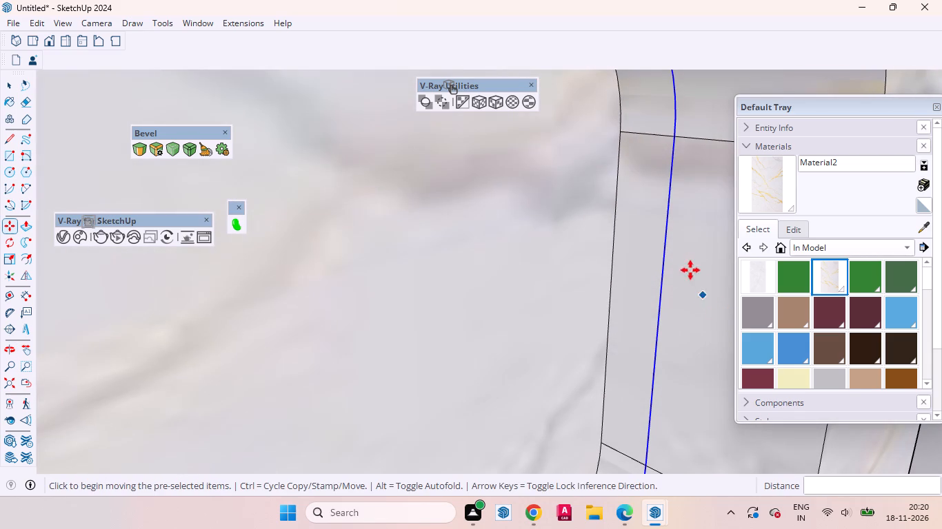
left_click(666, 249)
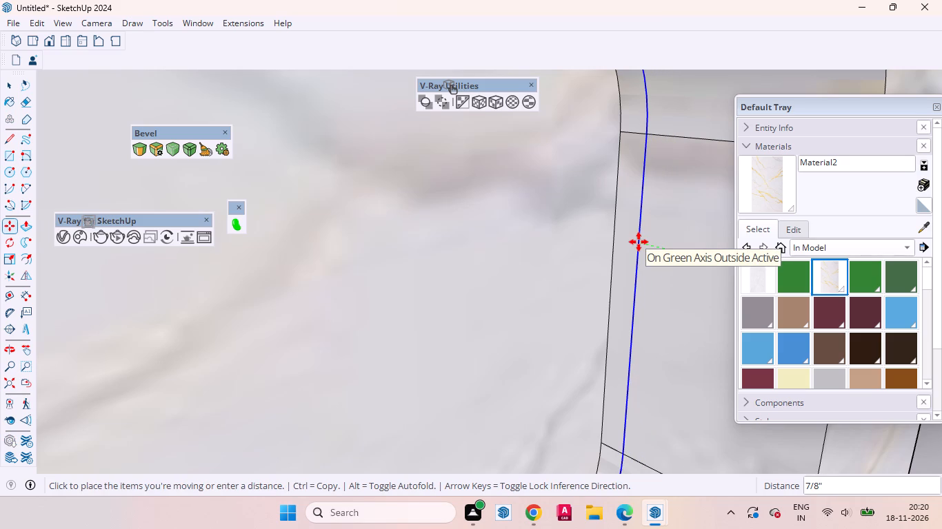
key("space")
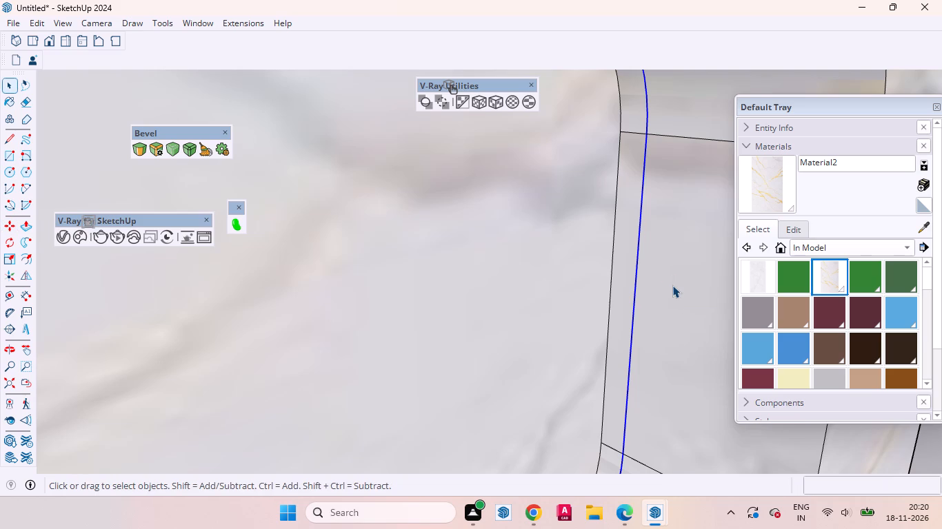
Measure the gap between the compartment's back edge and the copied outline with the Line tool.
key("l")
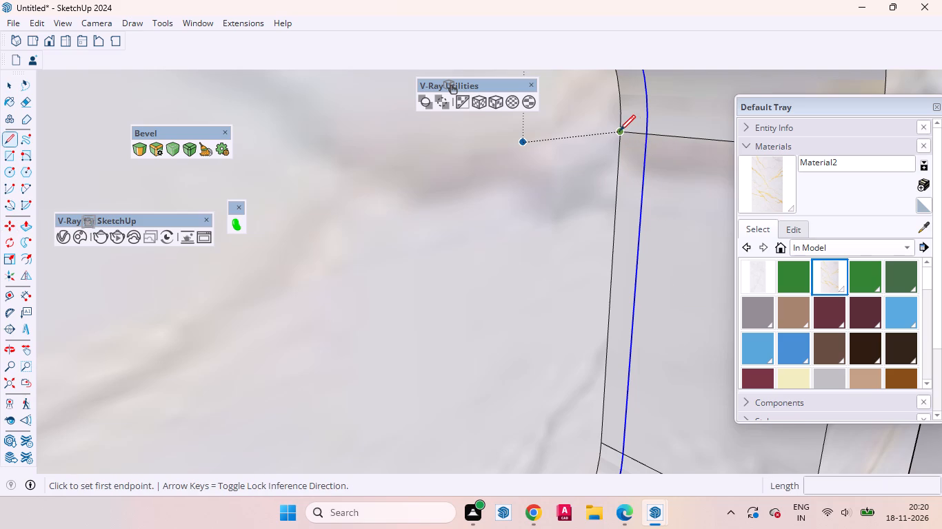
left_click(619, 131)
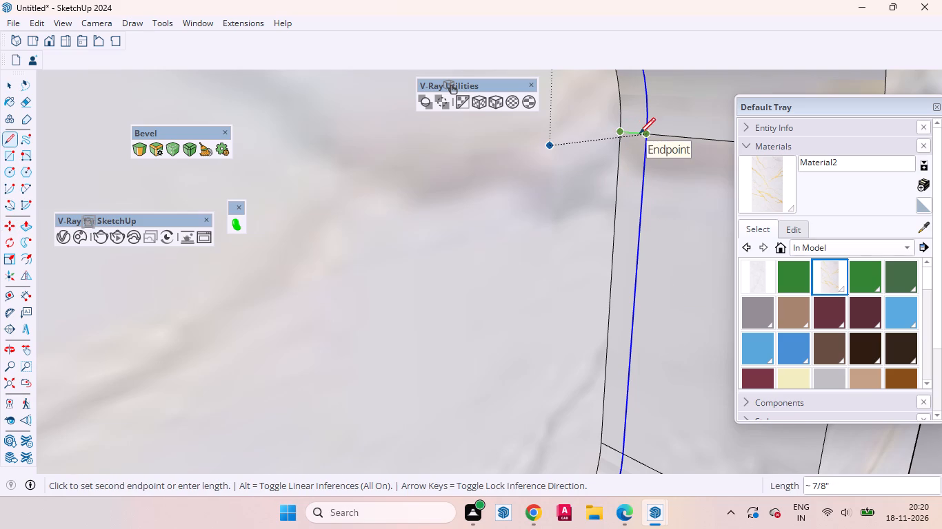
key("space")
Move the copied outline about 3/8" forward, away from the top compartment's back face.
scroll(609, 232, "down", 3)
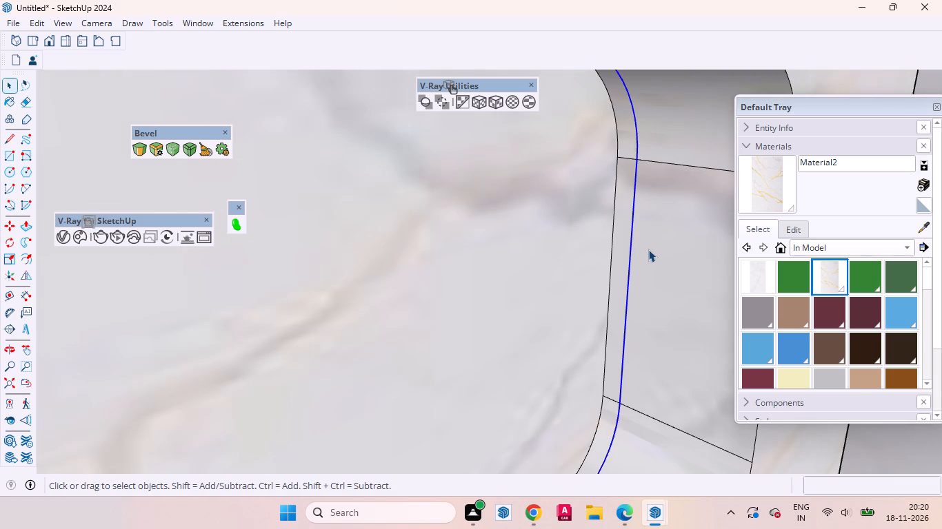
key("m")
left_click(648, 249)
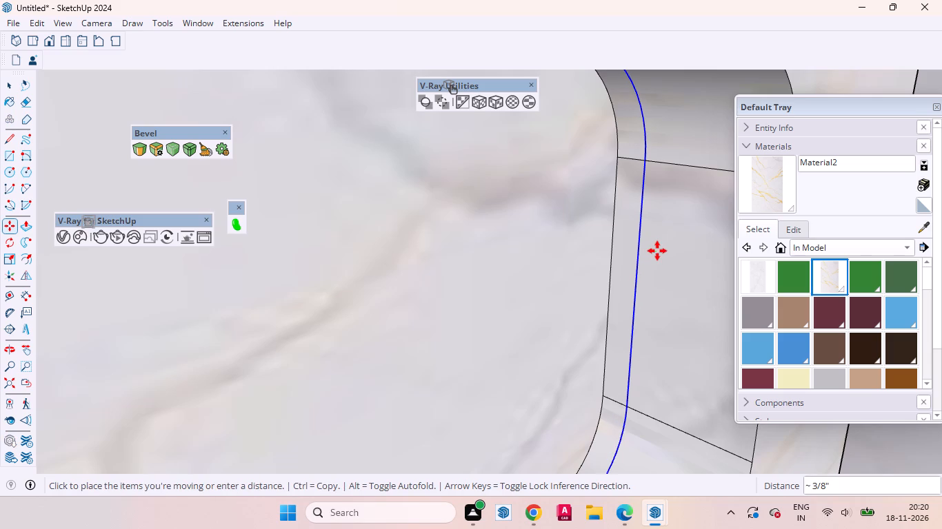
left_click(657, 251)
key("space")
Select all faces and edges of the narrow strip around the top compartment's recess and make them a group.
left_click(635, 246)
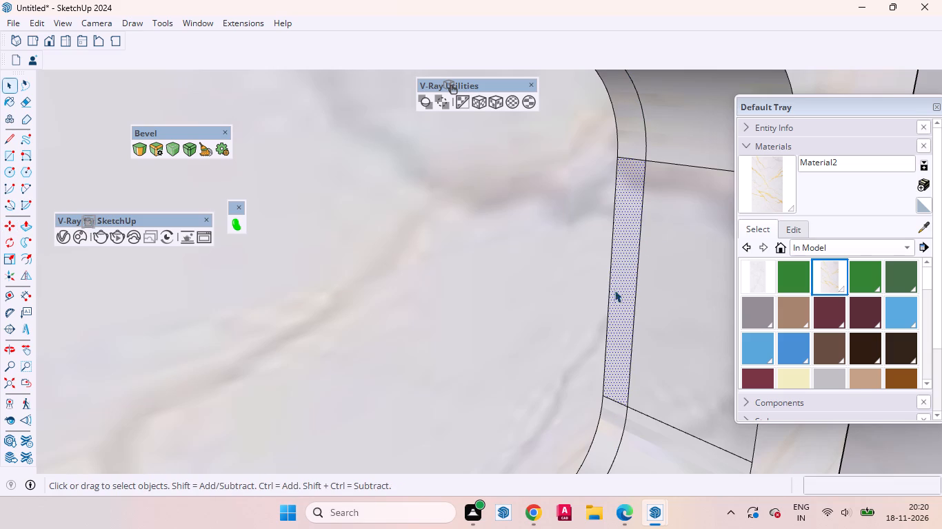
scroll(614, 302, "down", 1)
scroll(614, 303, "up", 1)
scroll(614, 303, "down", 3)
middle_click_drag(625, 314, 583, 222)
scroll(603, 306, "down", 5)
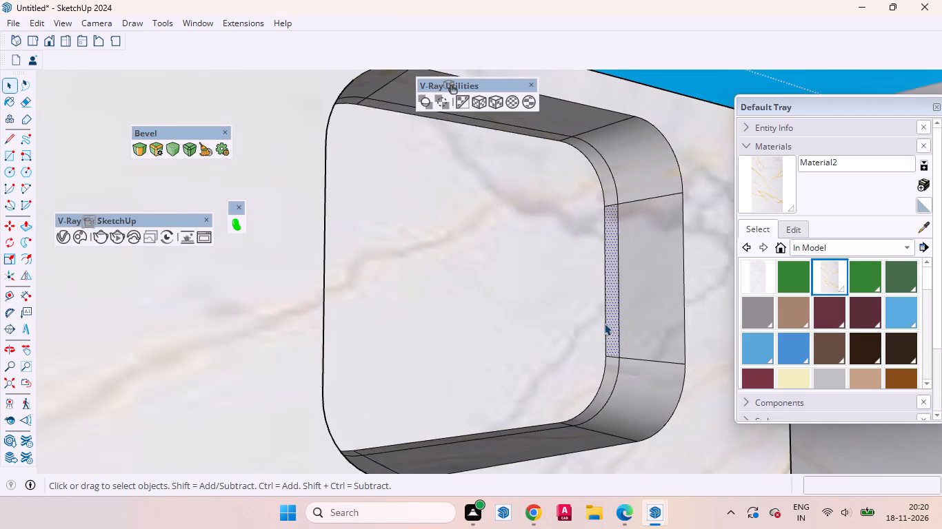
scroll(604, 323, "down", 2)
middle_click_drag(626, 330, 662, 315)
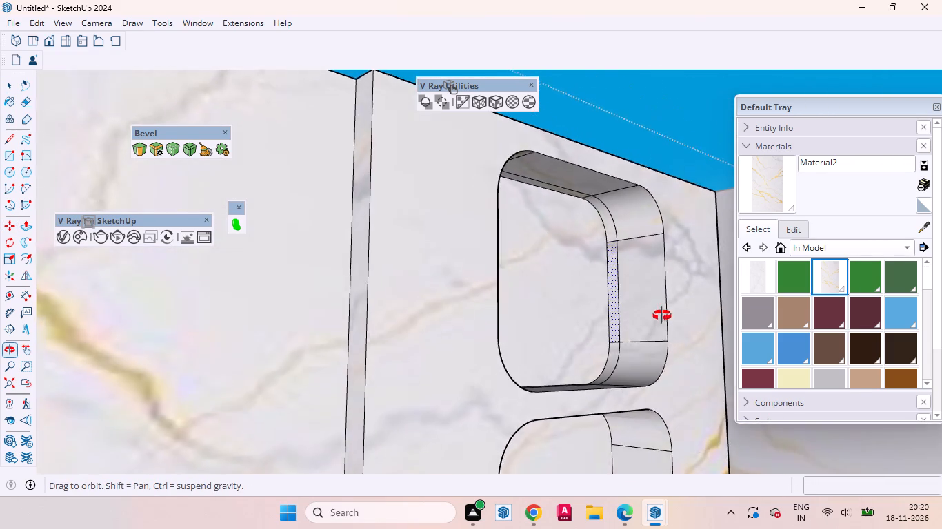
middle_click_drag(662, 315, 637, 350)
scroll(546, 290, "down", 7)
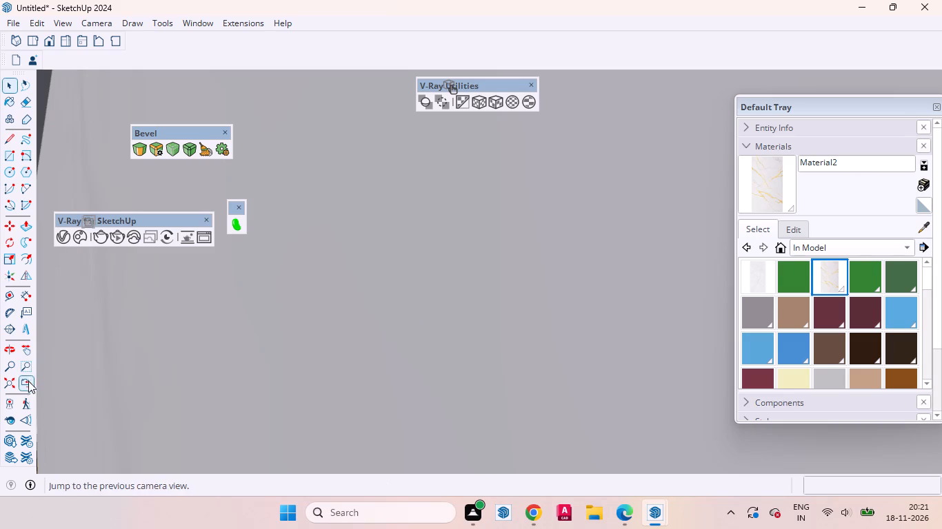
left_click(8, 383)
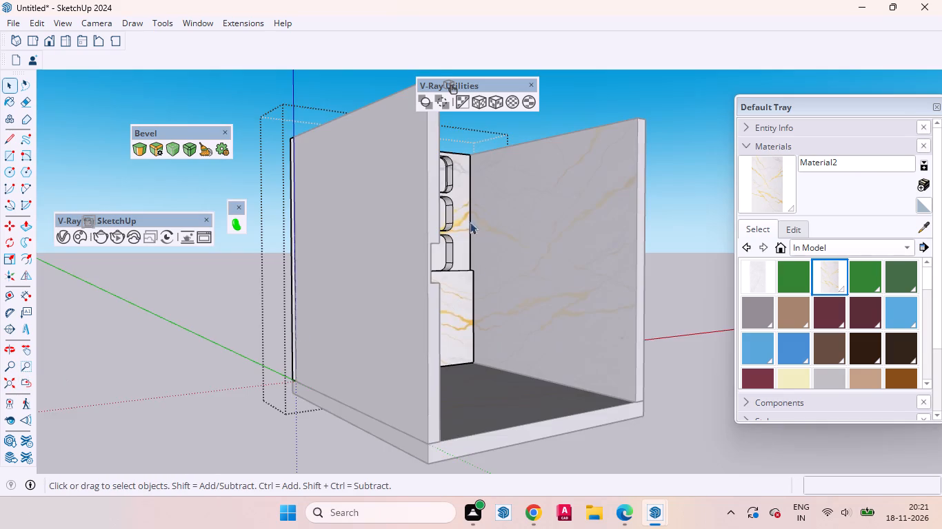
scroll(460, 173, "up", 20)
scroll(460, 173, "up", 2)
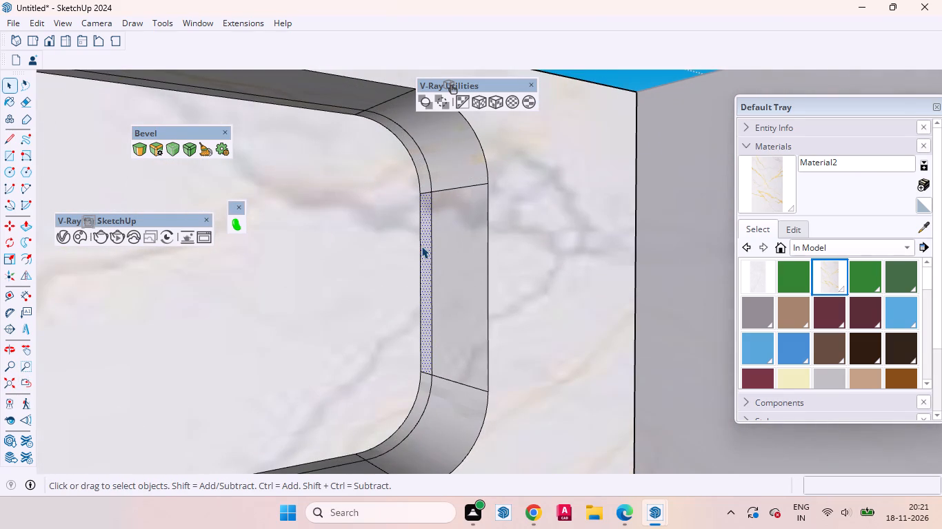
double_click(425, 243, "ctrl")
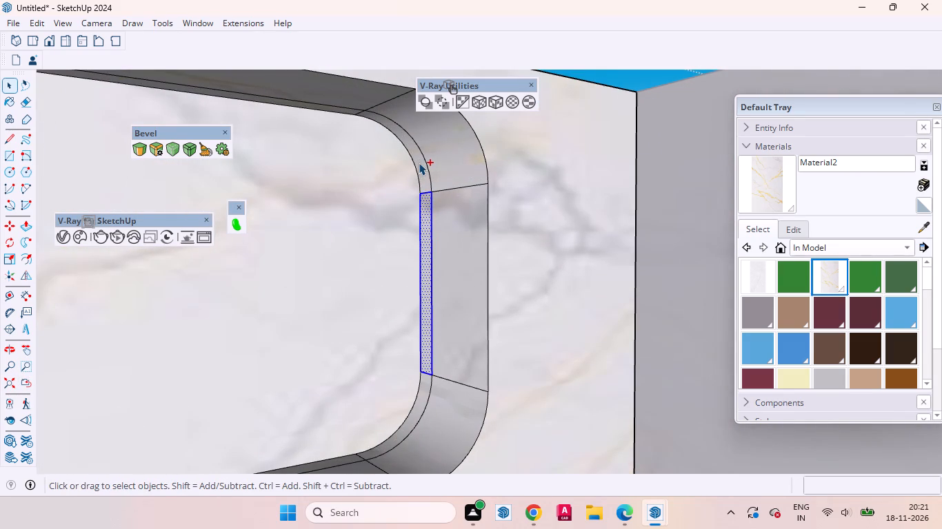
double_click(419, 163, "ctrl")
scroll(467, 224, "down", 8, "ctrl")
scroll(365, 155, "up", 9, "ctrl")
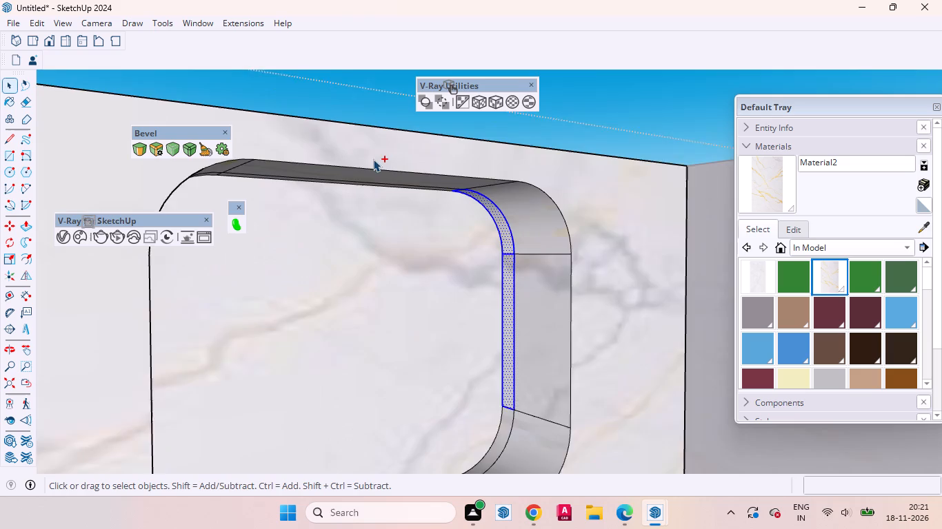
middle_click_drag(425, 205, 341, 79, "ctrl")
scroll(395, 161, "up", 6, "ctrl")
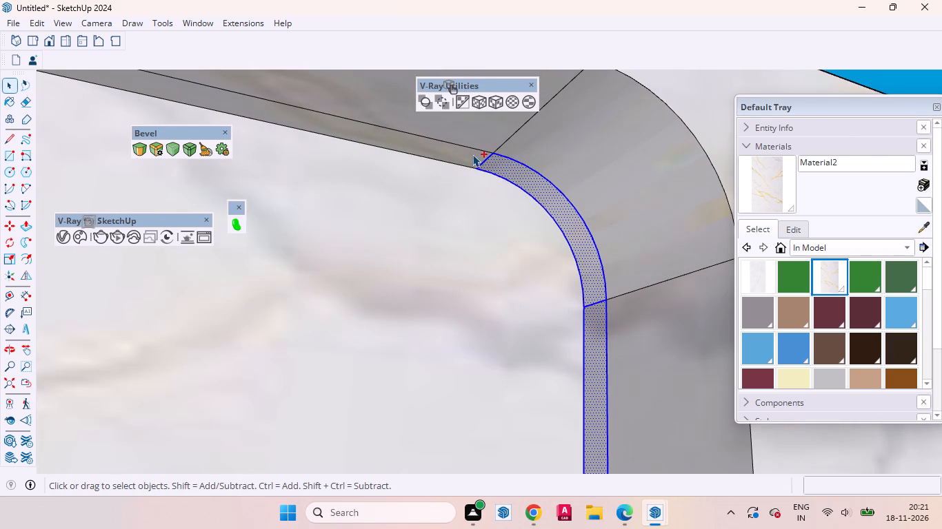
double_click(464, 159, "ctrl")
scroll(492, 229, "down", 5, "ctrl")
scroll(492, 233, "up", 1, "ctrl")
scroll(492, 233, "down", 10, "ctrl")
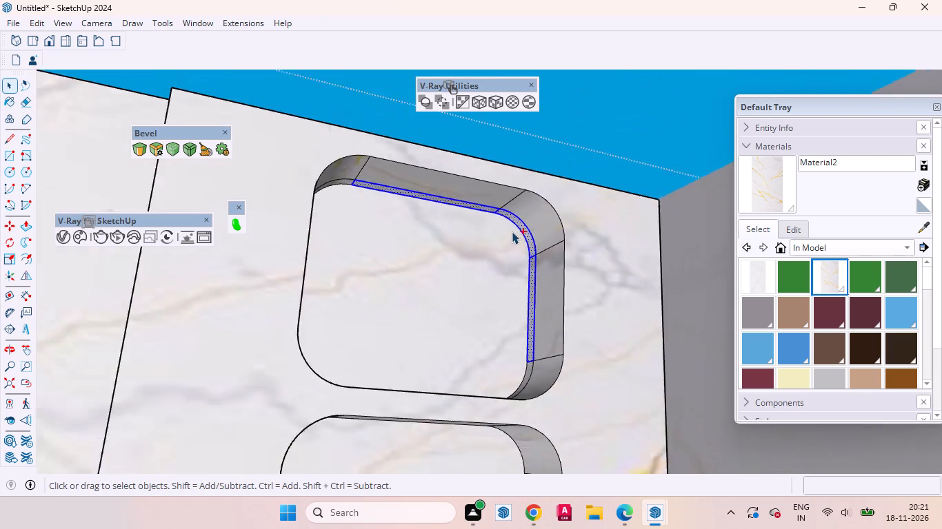
scroll(512, 231, "down", 2, "ctrl")
middle_click_drag(523, 280, 459, 496, "ctrl")
scroll(500, 366, "up", 11, "ctrl")
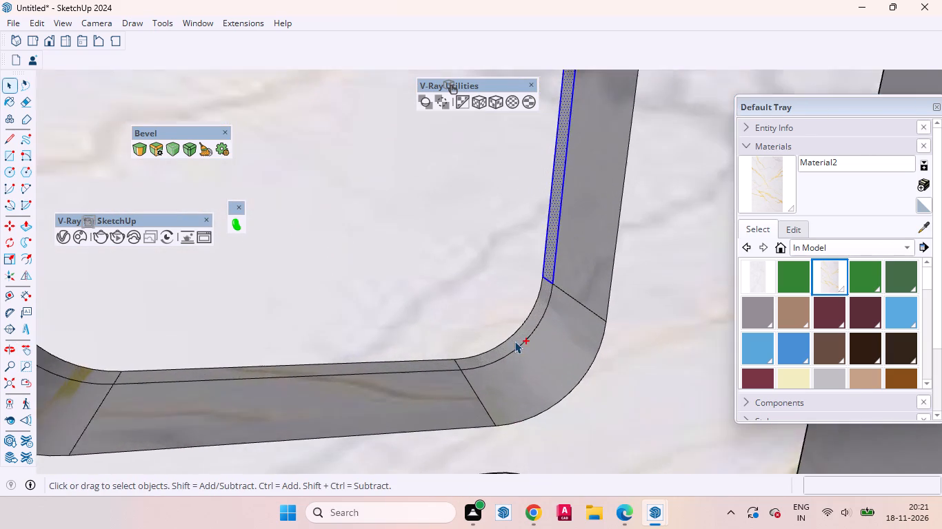
scroll(514, 341, "up", 5, "ctrl")
double_click(526, 336, "ctrl")
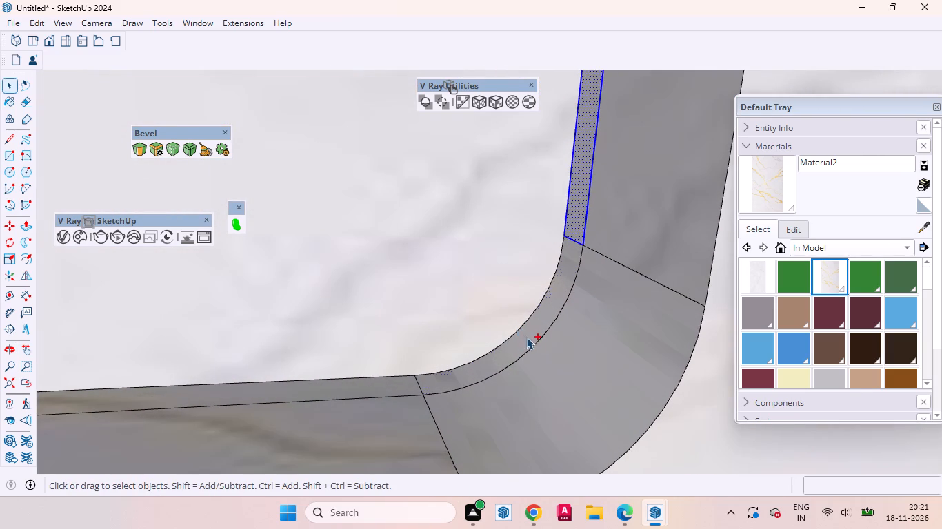
double_click(365, 388, "ctrl")
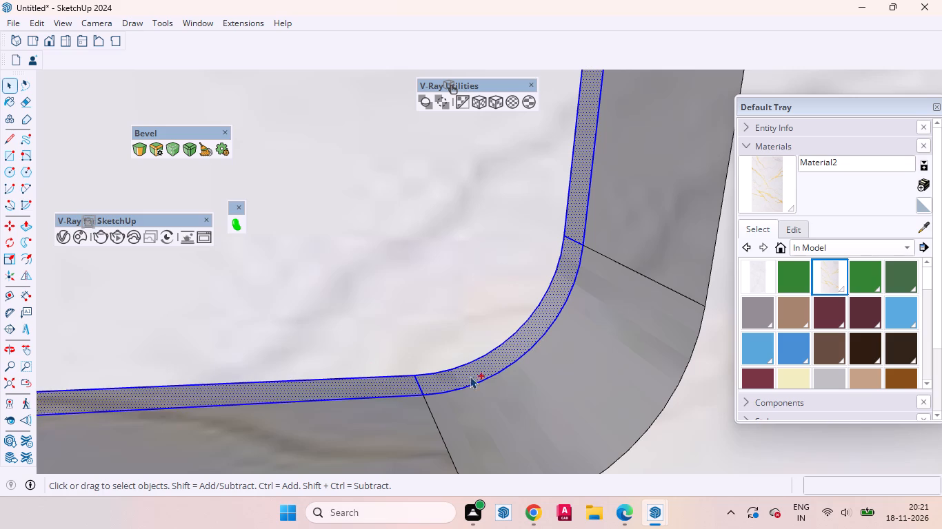
scroll(483, 375, "down", 9, "ctrl")
scroll(523, 368, "up", 1, "ctrl")
scroll(523, 368, "down", 1, "ctrl")
scroll(194, 366, "up", 5, "ctrl")
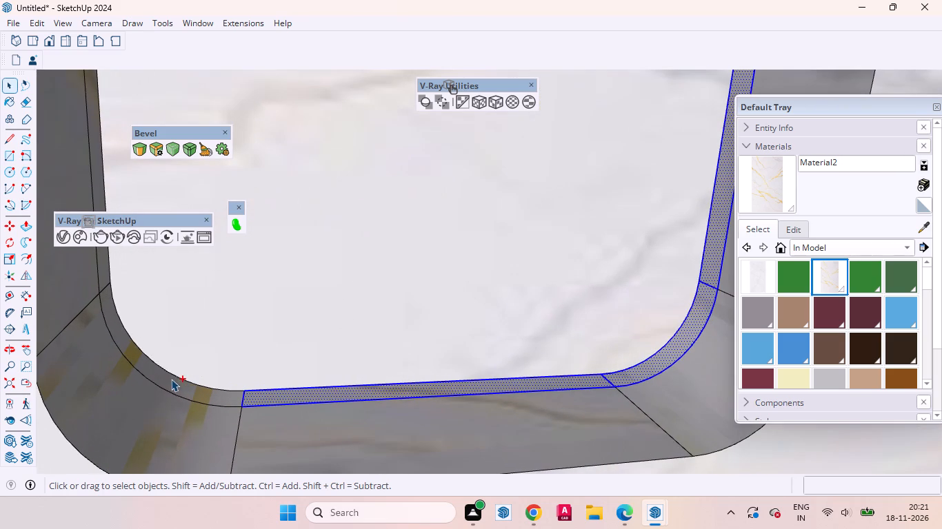
double_click(170, 382, "ctrl")
scroll(385, 424, "down", 3, "ctrl")
scroll(385, 426, "up", 1, "ctrl")
scroll(330, 413, "down", 9, "ctrl")
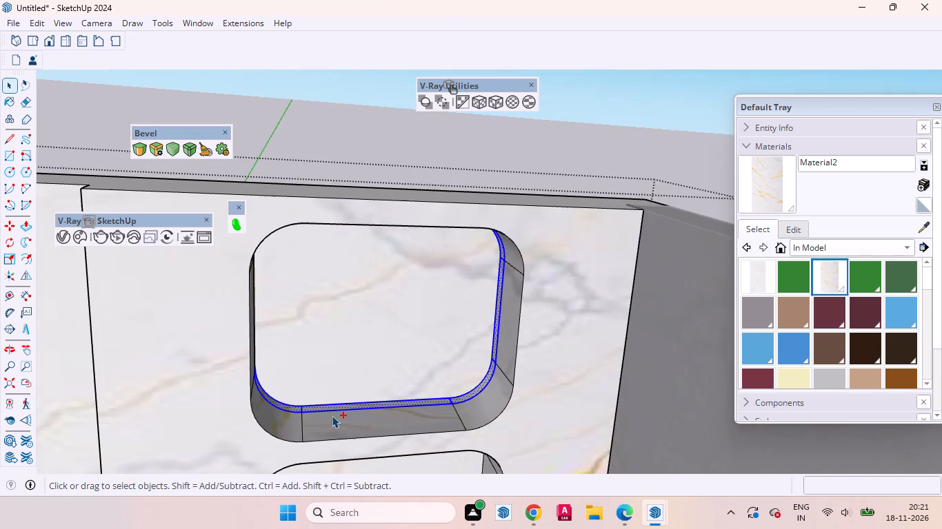
middle_click_drag(285, 336, 240, 174, "ctrl")
scroll(310, 171, "up", 8, "ctrl")
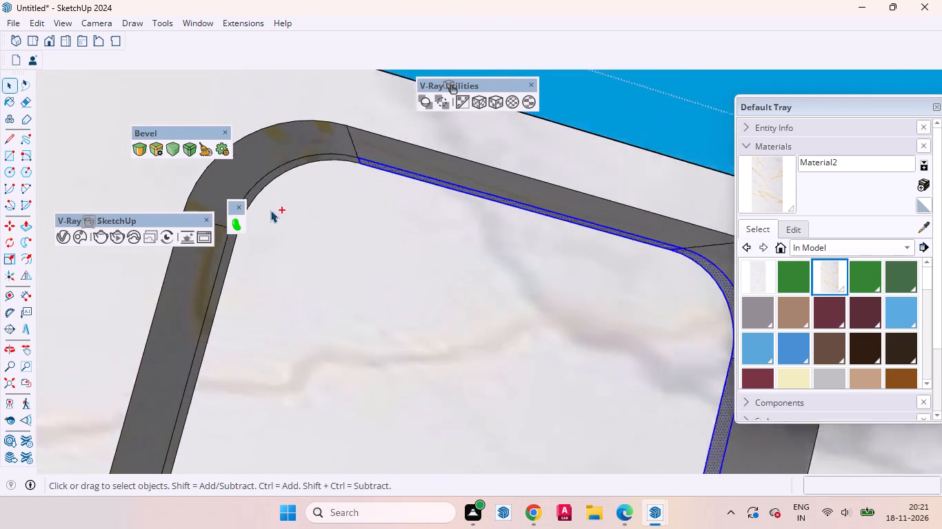
scroll(270, 210, "up", 6, "ctrl")
double_click(272, 163, "ctrl")
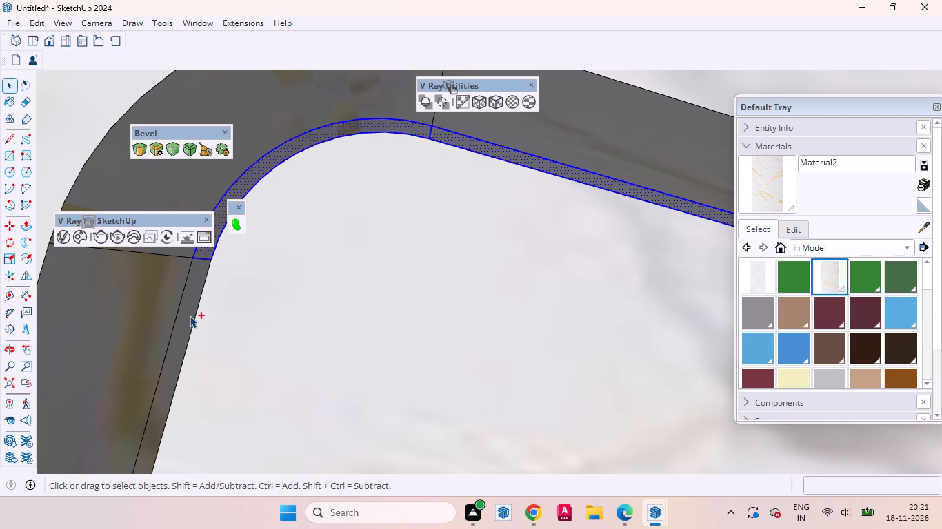
double_click(188, 315, "ctrl")
right_click(188, 315)
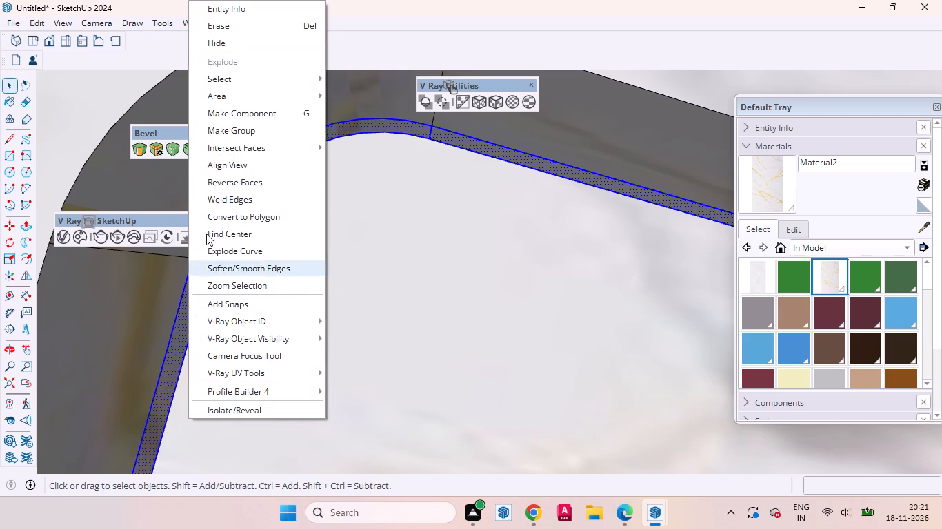
left_click(229, 134)
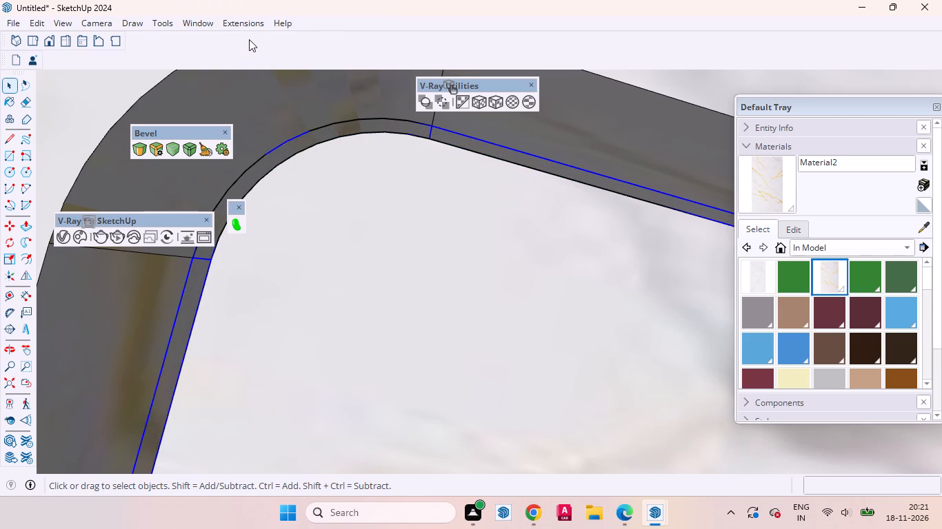
Show the V-Ray Lights toolbar.
right_click(339, 16)
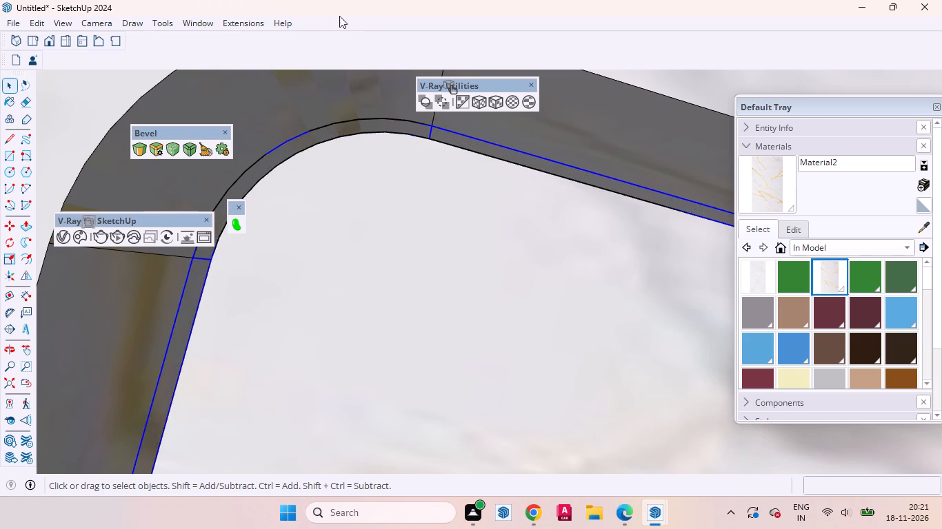
right_click(334, 17)
left_click(7, 90)
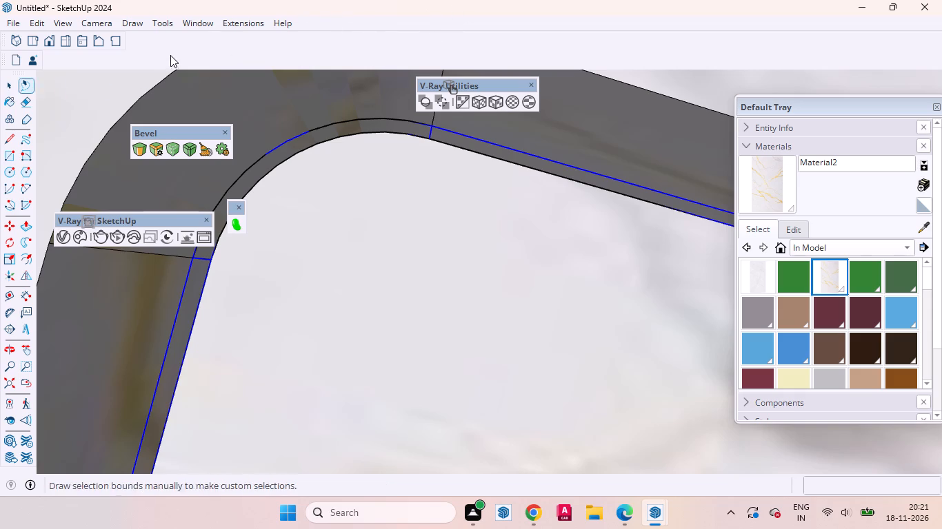
right_click(372, 18)
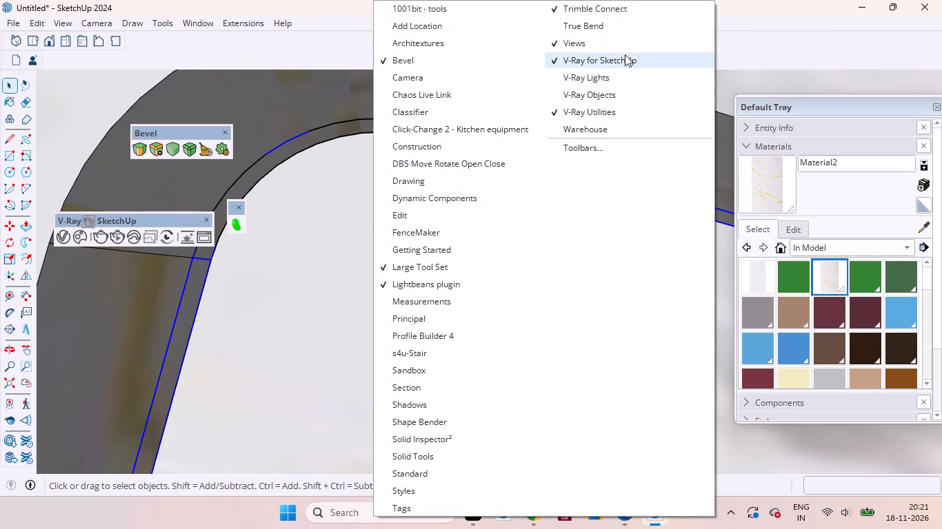
left_click(610, 79)
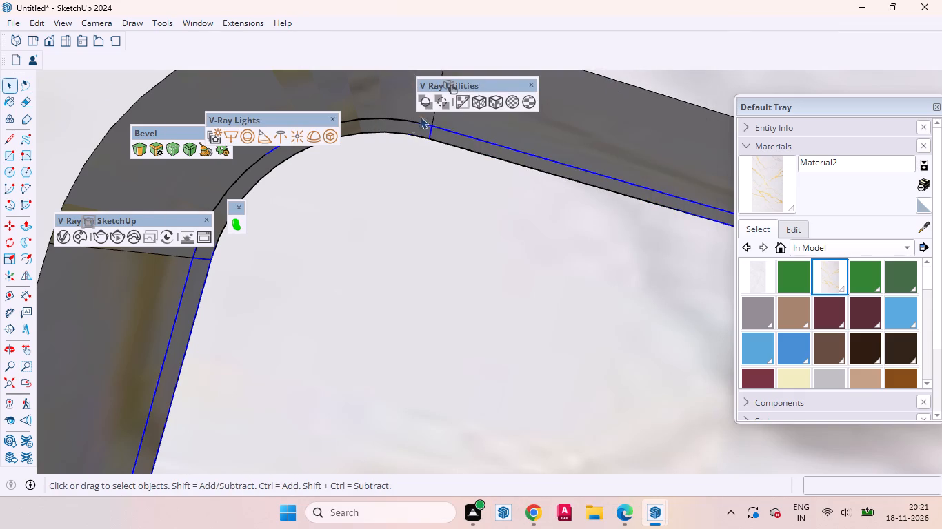
Convert the grouped strip in the top compartment into a V-Ray mesh light.
left_click(325, 138)
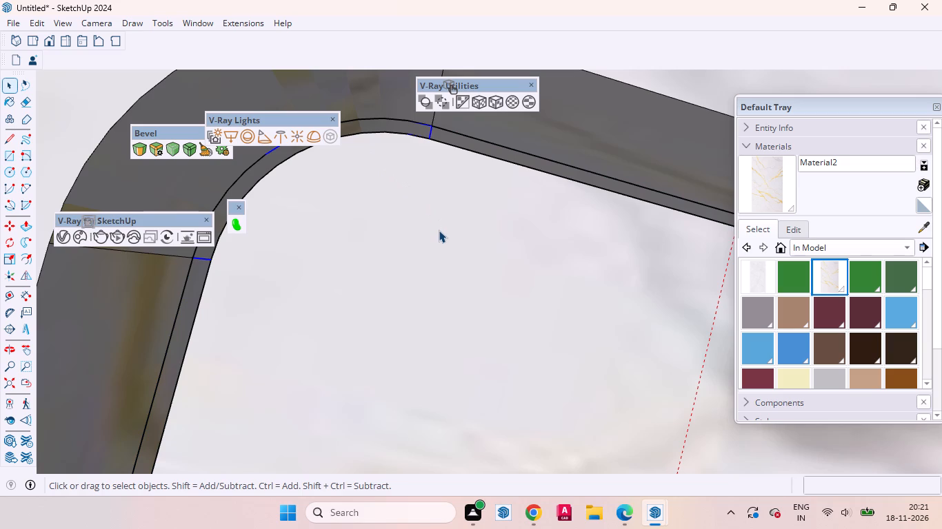
key("space")
scroll(405, 269, "down", 6)
scroll(377, 277, "up", 1)
scroll(377, 277, "down", 3)
scroll(372, 275, "up", 1)
scroll(362, 259, "down", 18)
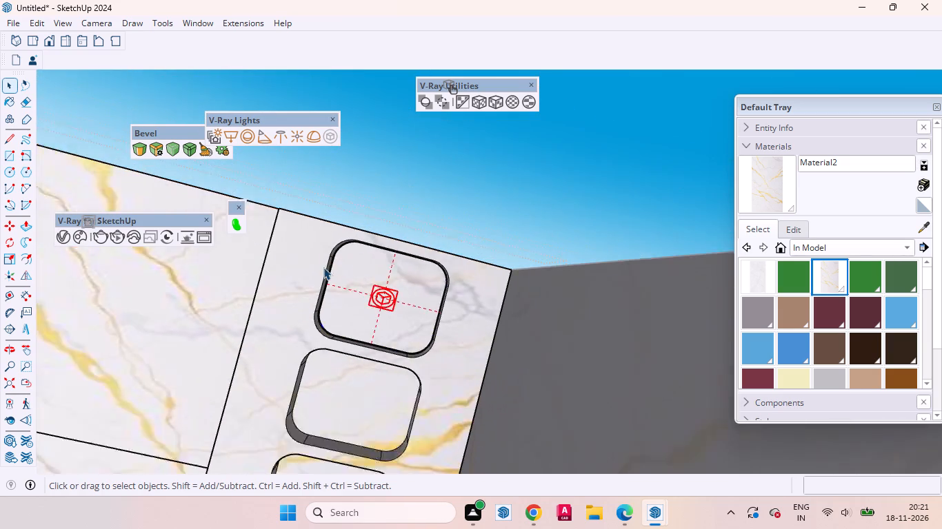
left_click(443, 214)
scroll(363, 310, "up", 9)
middle_click_drag(376, 292, 250, 377)
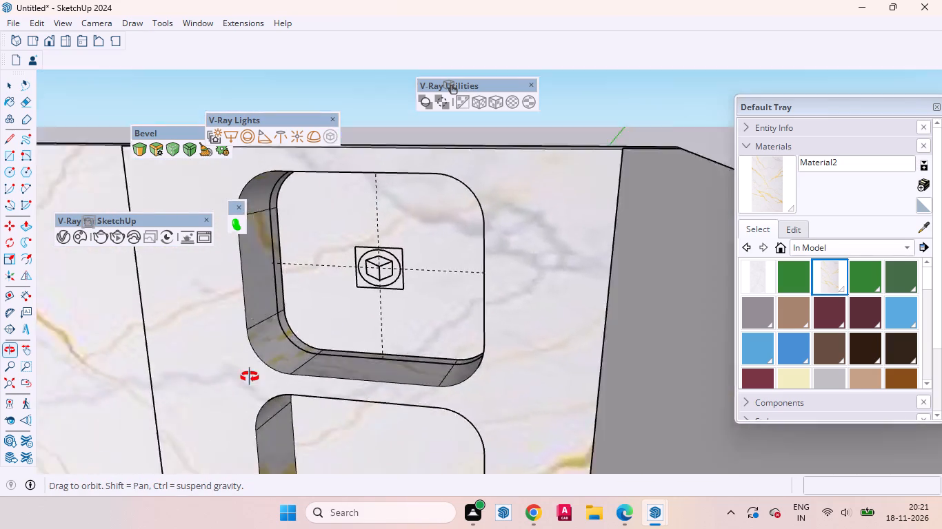
middle_click_drag(250, 377, 269, 483)
scroll(319, 353, "up", 4)
scroll(501, 316, "down", 7)
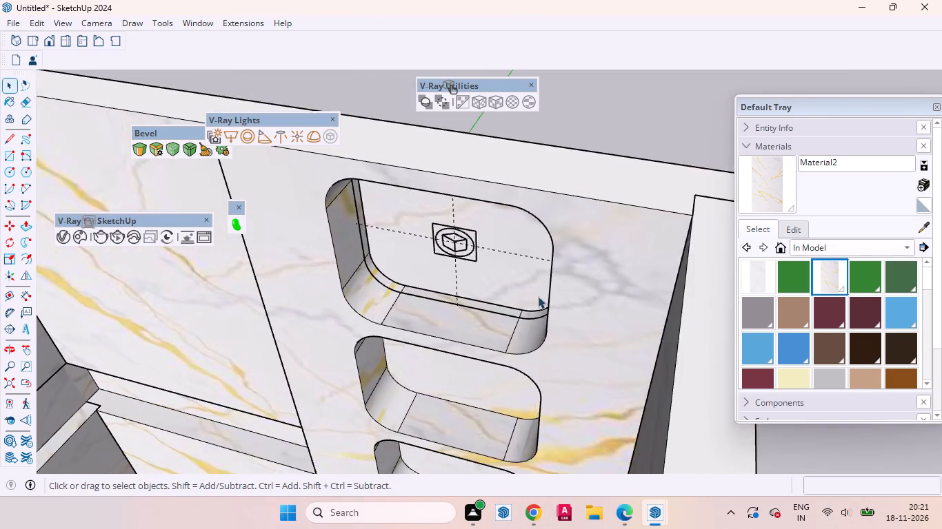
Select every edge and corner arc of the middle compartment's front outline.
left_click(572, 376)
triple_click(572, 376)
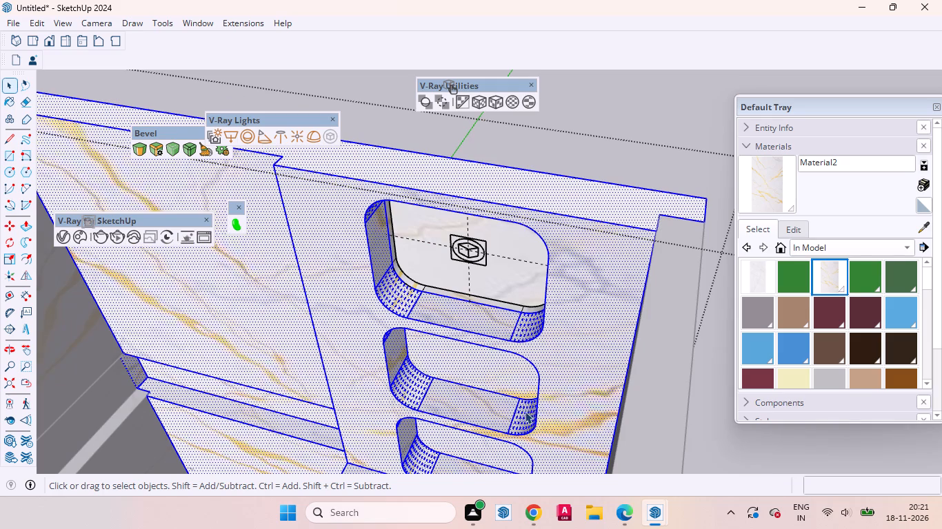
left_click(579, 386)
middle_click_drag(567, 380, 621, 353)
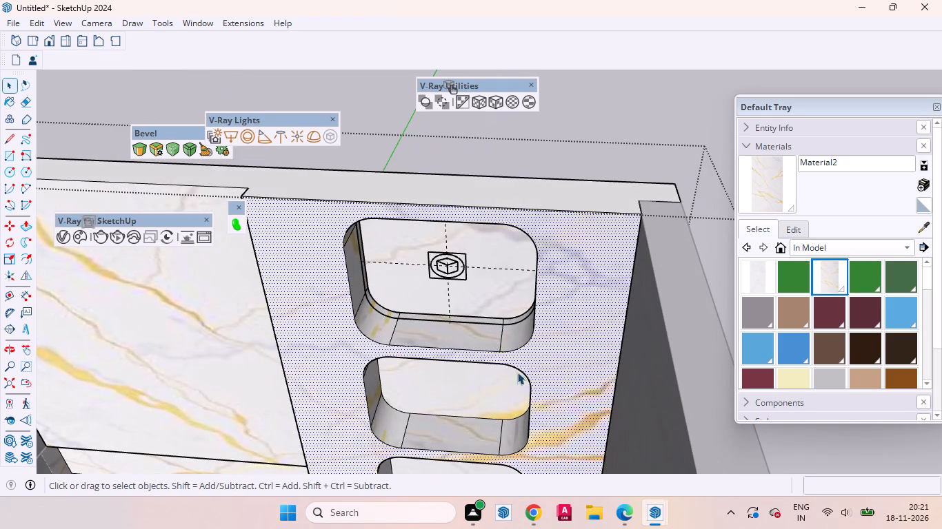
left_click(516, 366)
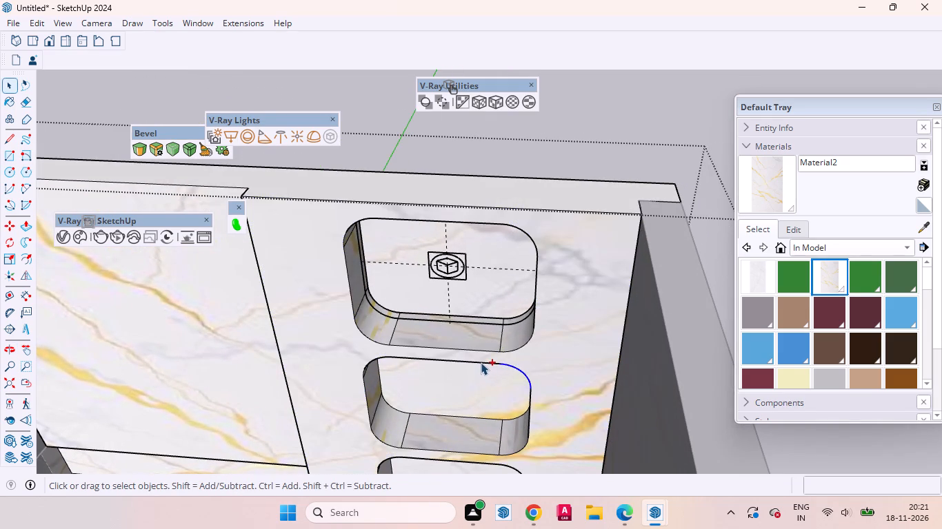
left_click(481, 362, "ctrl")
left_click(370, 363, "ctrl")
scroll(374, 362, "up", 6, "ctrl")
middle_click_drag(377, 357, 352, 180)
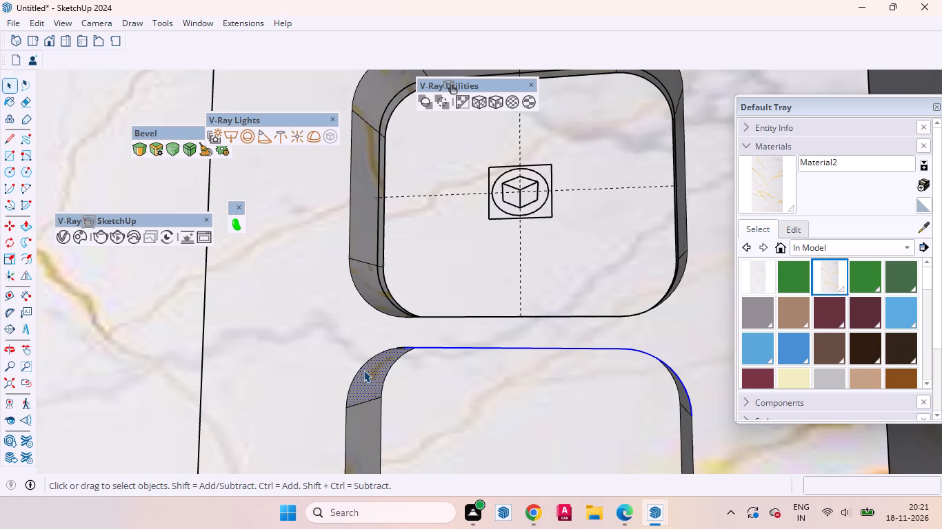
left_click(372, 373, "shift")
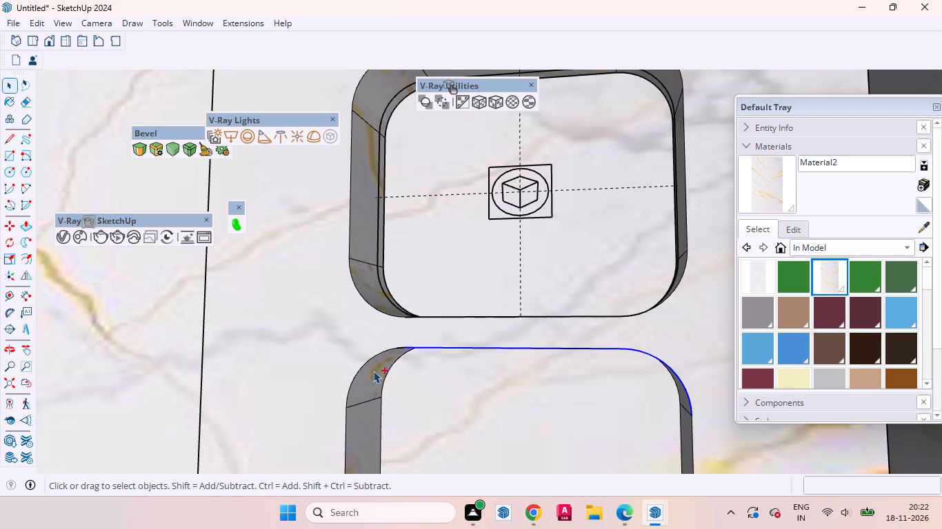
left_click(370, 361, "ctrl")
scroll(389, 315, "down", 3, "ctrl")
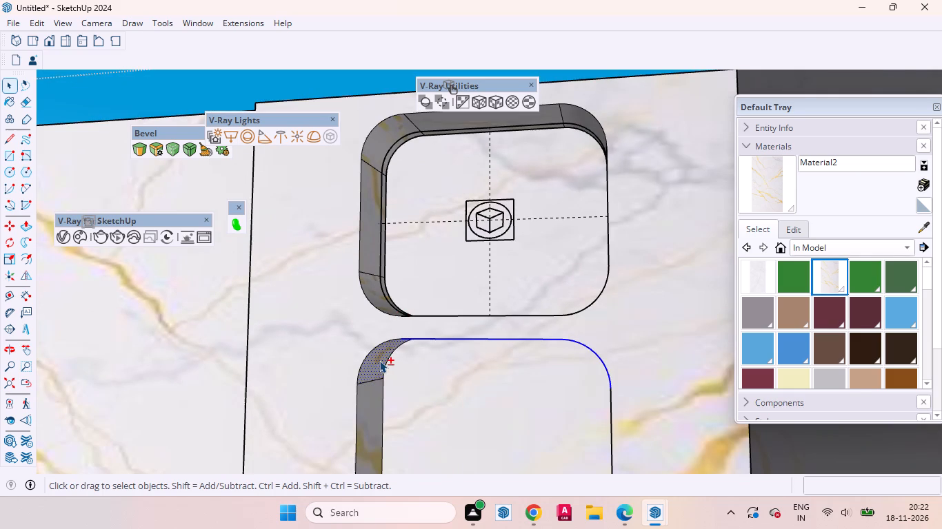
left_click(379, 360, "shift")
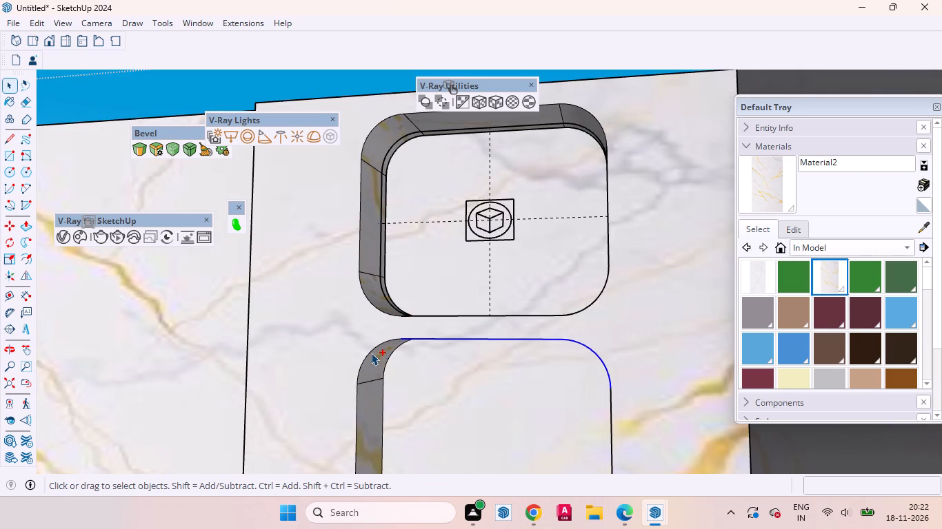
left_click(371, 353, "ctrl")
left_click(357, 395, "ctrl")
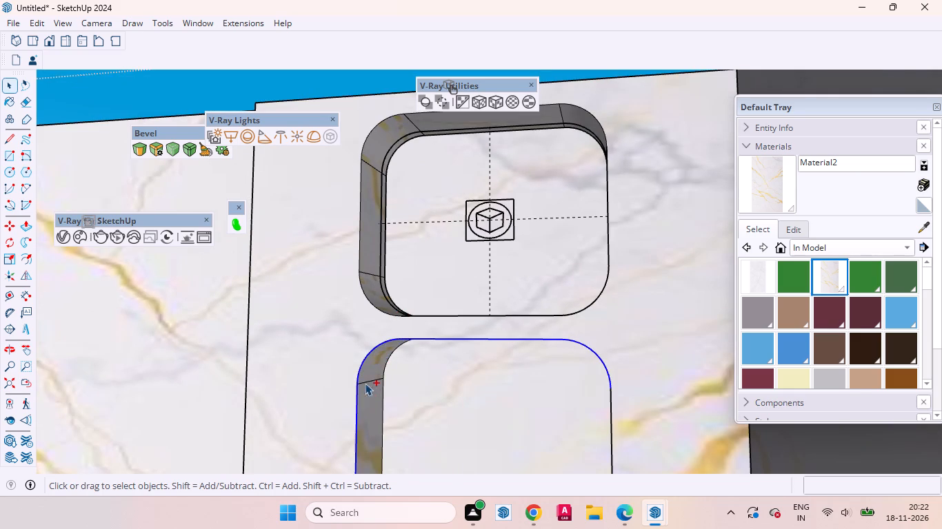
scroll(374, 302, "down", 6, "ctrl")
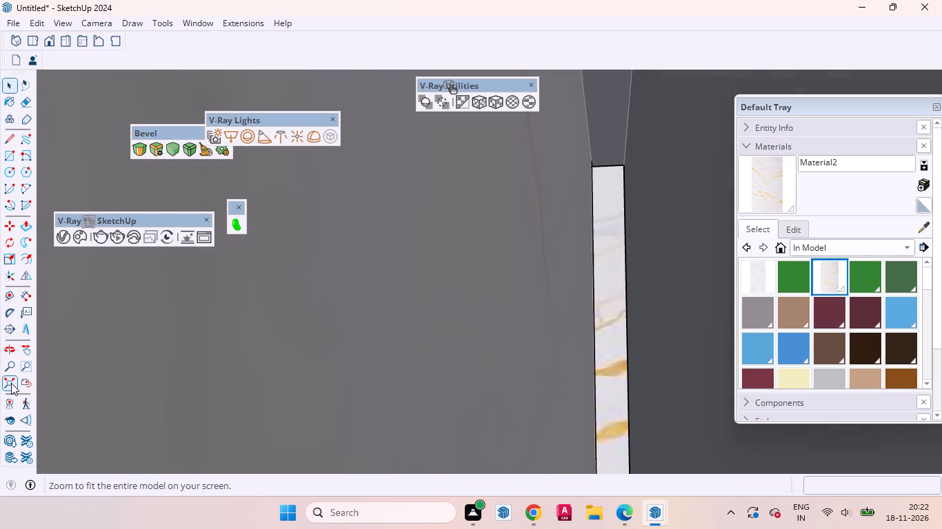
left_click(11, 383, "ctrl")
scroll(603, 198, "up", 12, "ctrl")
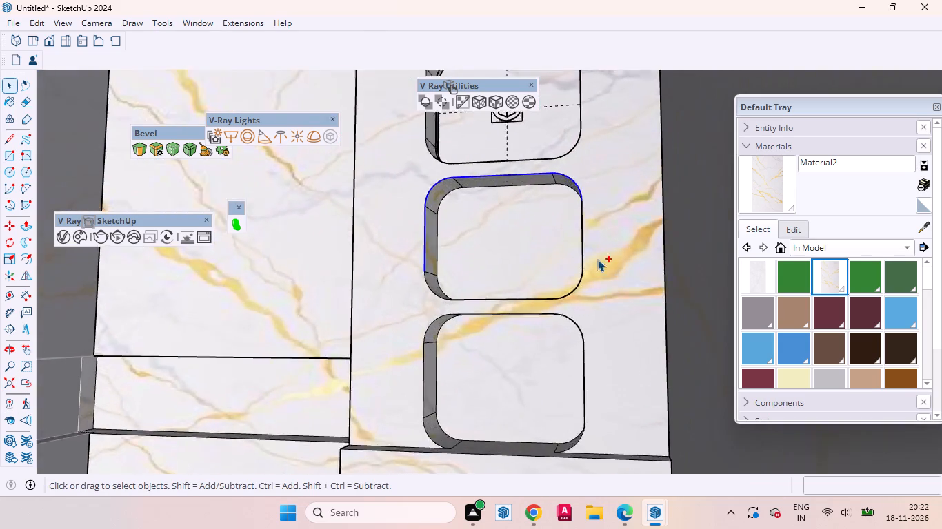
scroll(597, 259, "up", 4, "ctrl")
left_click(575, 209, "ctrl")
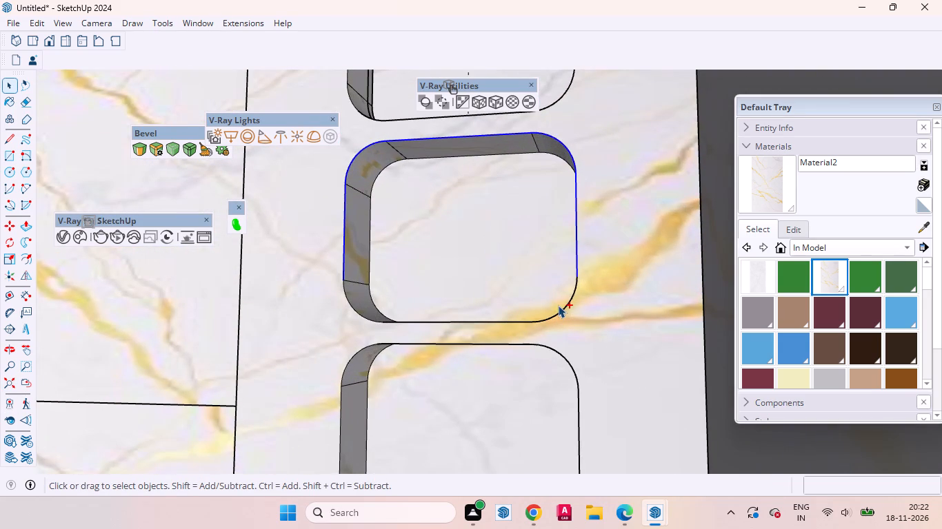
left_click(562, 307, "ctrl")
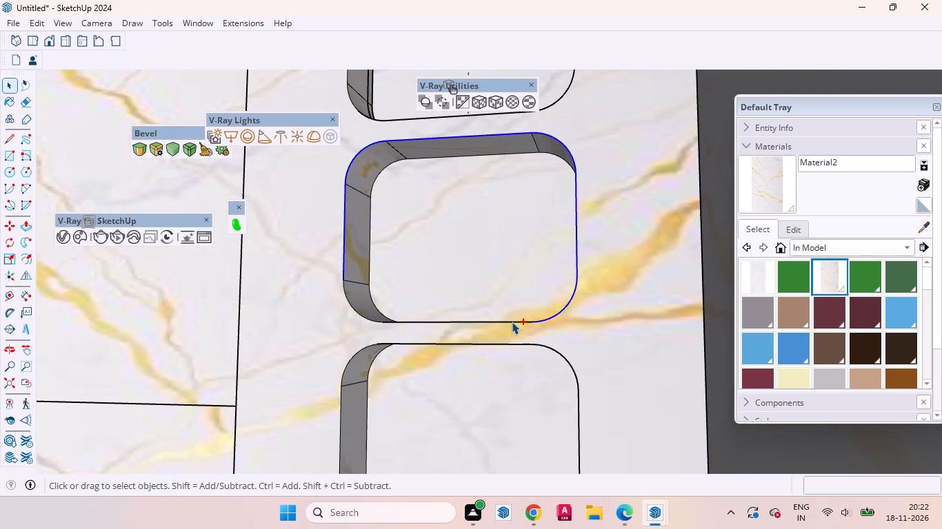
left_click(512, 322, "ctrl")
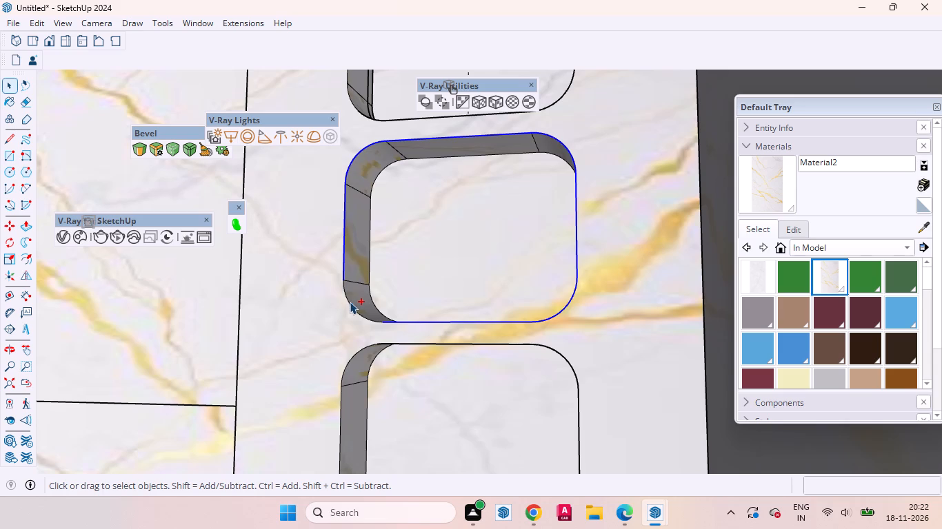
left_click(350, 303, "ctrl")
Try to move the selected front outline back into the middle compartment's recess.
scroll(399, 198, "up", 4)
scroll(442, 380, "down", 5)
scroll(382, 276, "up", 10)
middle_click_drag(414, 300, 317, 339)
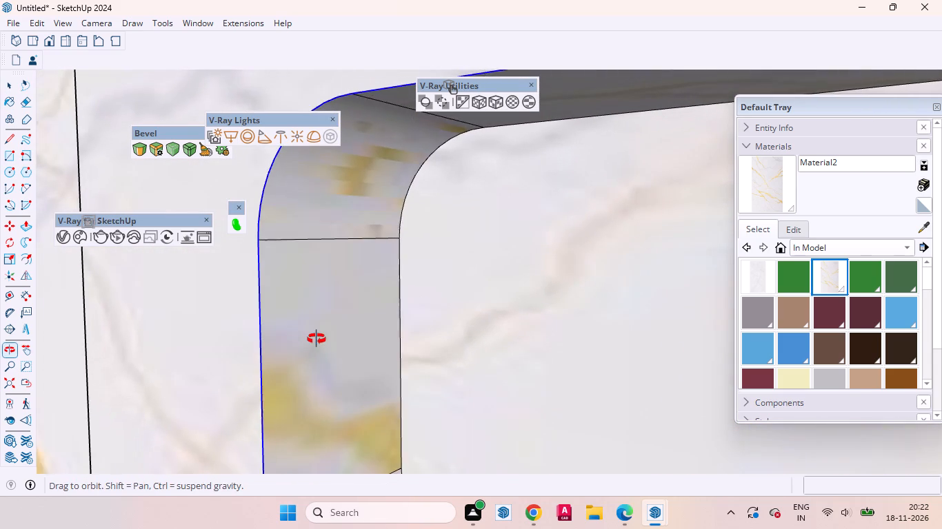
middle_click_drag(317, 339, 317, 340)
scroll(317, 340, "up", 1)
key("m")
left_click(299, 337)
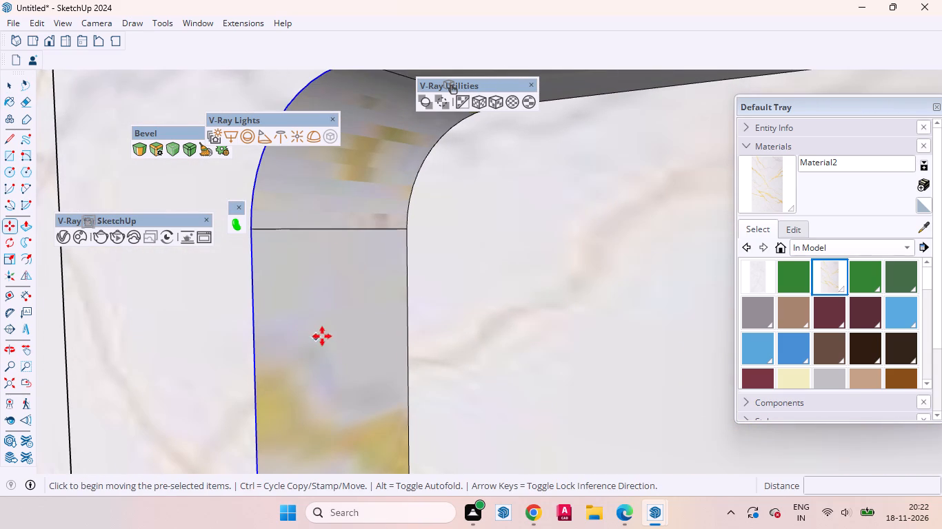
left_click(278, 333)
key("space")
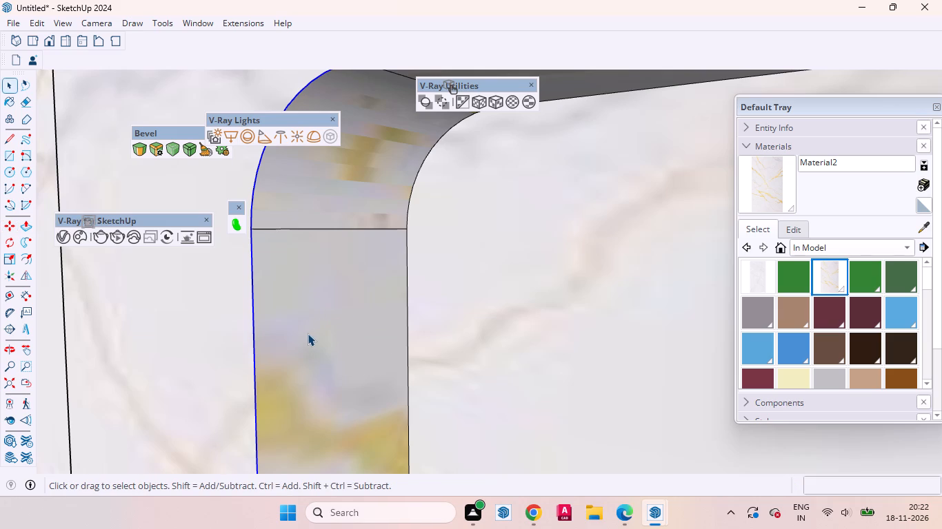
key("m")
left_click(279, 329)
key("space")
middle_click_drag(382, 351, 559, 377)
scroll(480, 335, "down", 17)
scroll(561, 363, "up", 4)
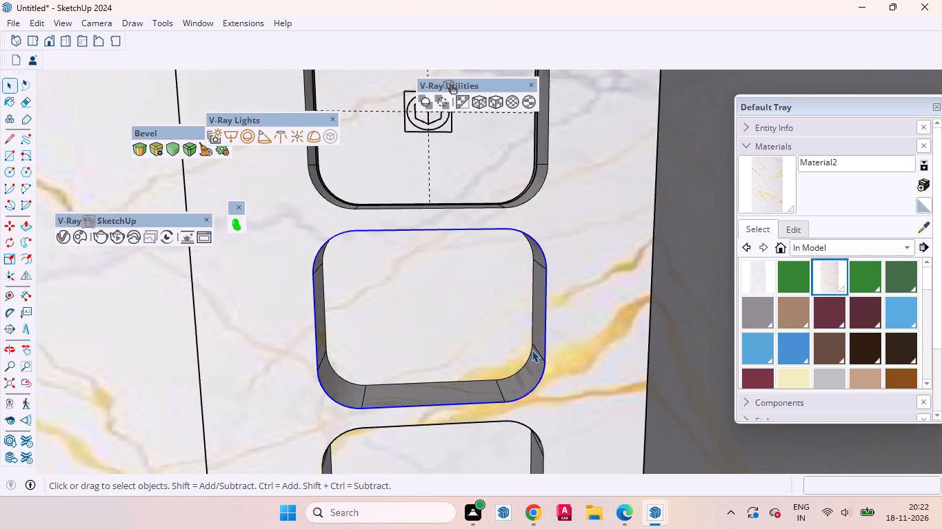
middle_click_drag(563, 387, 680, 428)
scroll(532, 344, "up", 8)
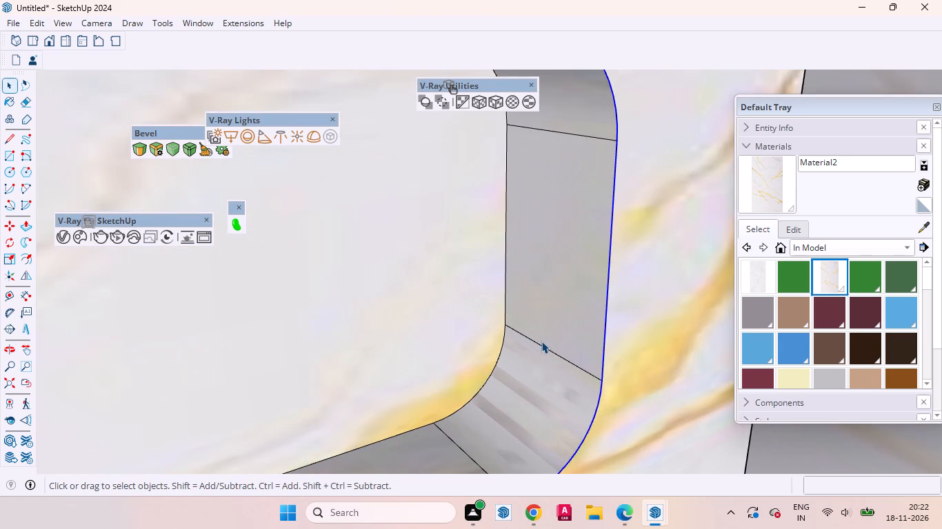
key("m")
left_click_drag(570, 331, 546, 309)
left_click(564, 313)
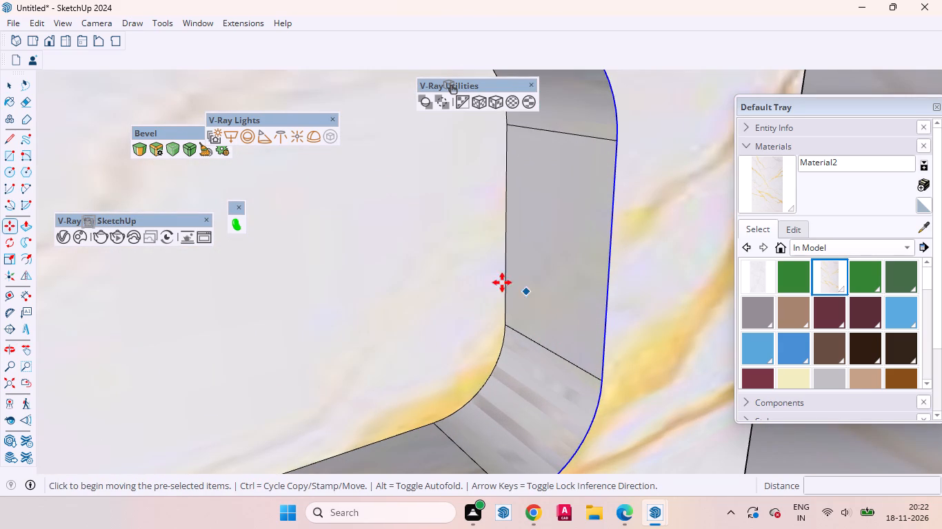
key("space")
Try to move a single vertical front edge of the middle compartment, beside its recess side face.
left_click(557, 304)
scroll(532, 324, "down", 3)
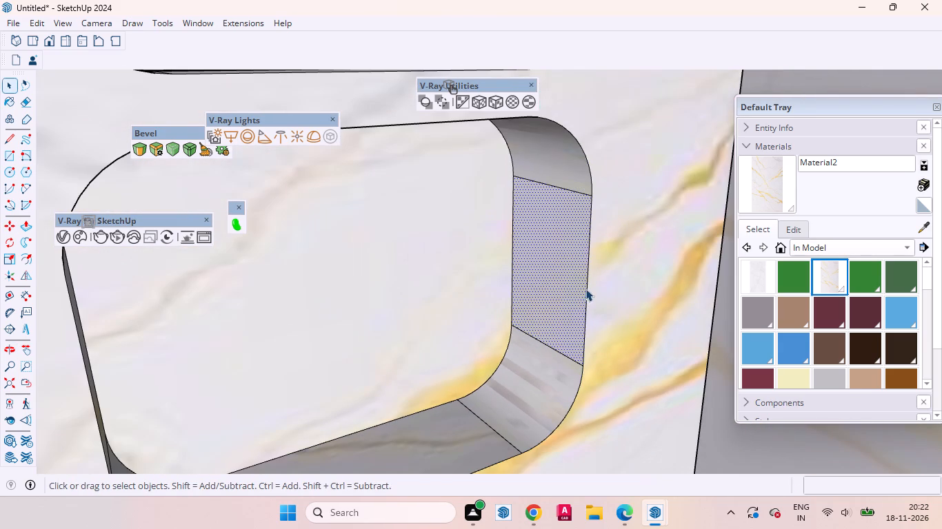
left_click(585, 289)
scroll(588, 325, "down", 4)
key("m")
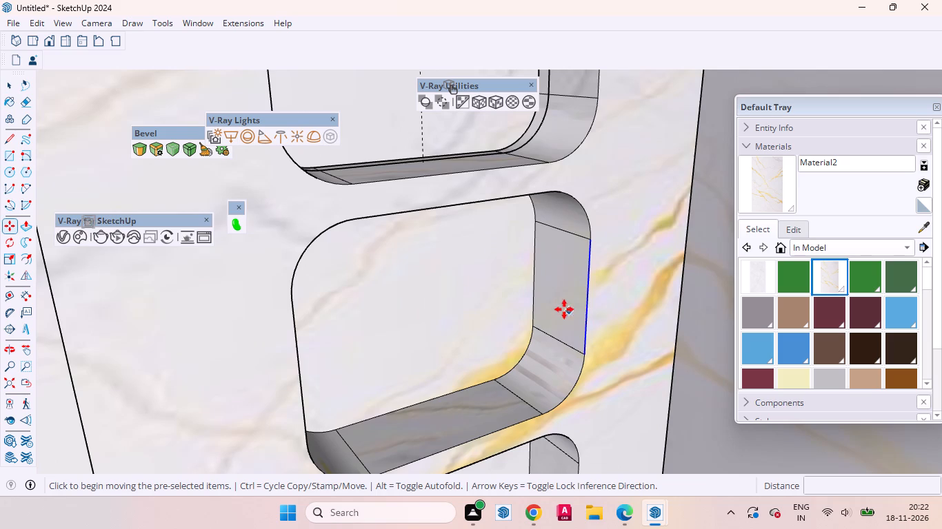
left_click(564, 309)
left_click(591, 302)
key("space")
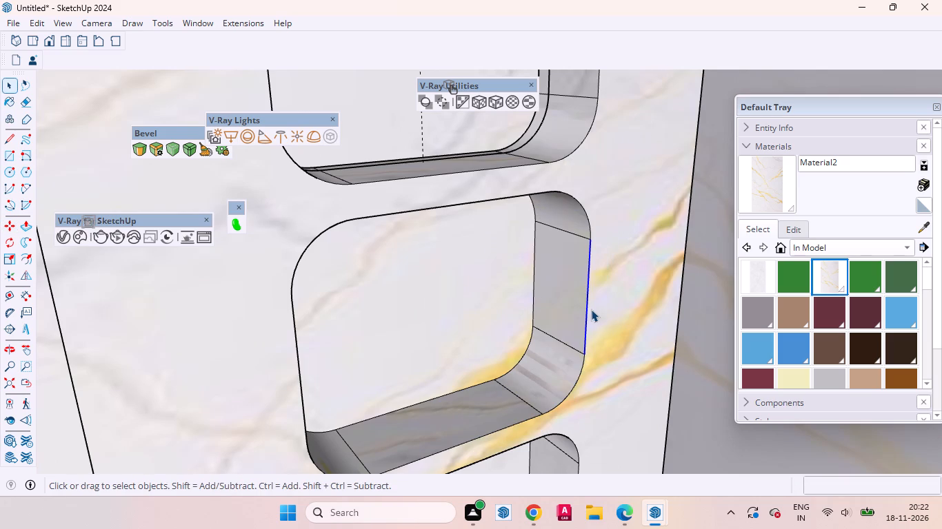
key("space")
Select every edge and corner arc of the middle compartment's front outline.
scroll(568, 338, "down", 4)
middle_click_drag(566, 309, 567, 249)
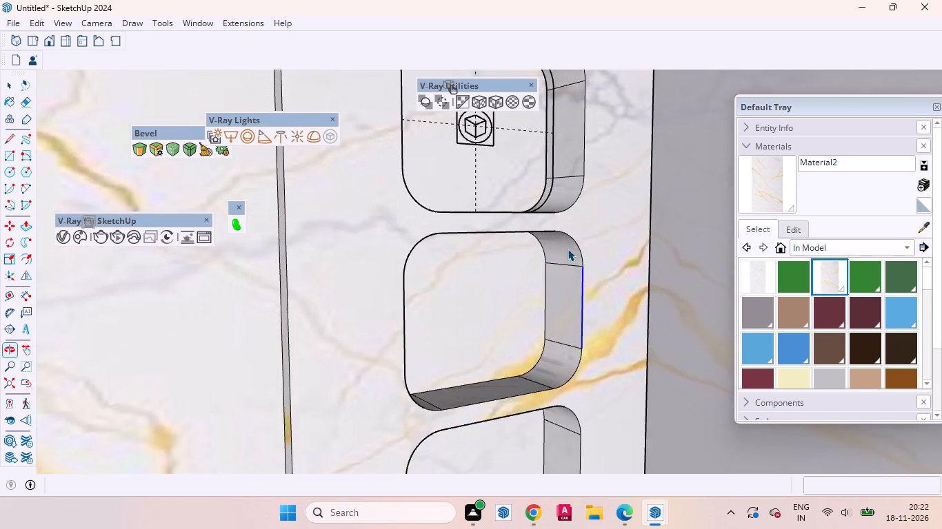
scroll(568, 249, "up", 4)
left_click(579, 238)
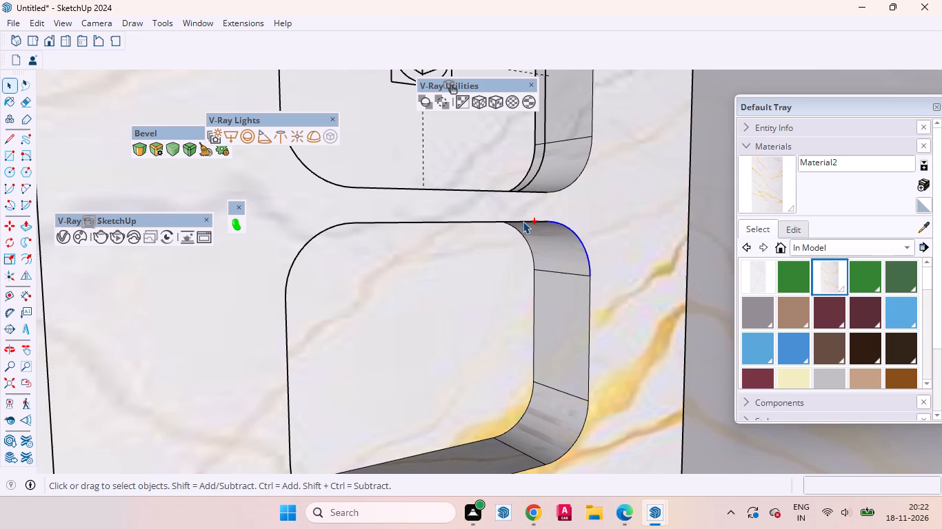
left_click(523, 221, "ctrl")
left_click(314, 235, "ctrl")
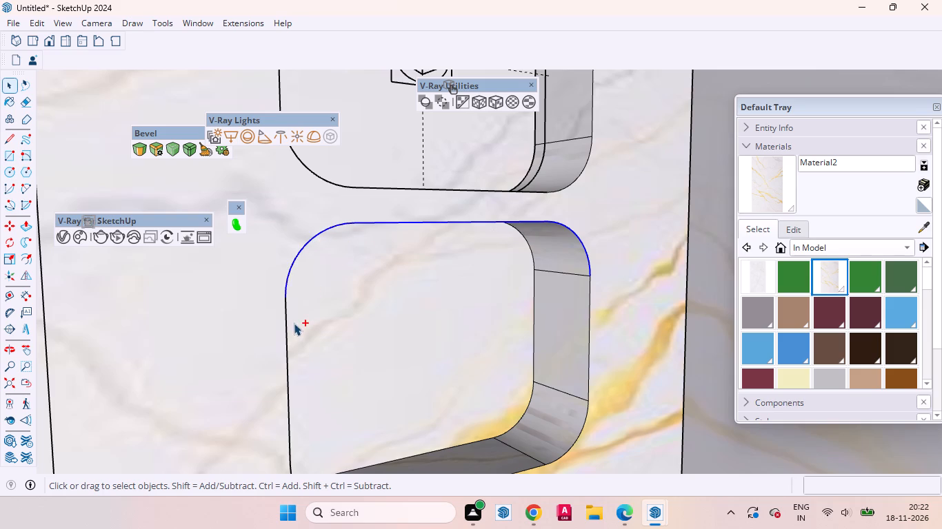
left_click(288, 325, "ctrl")
left_click(589, 310, "ctrl")
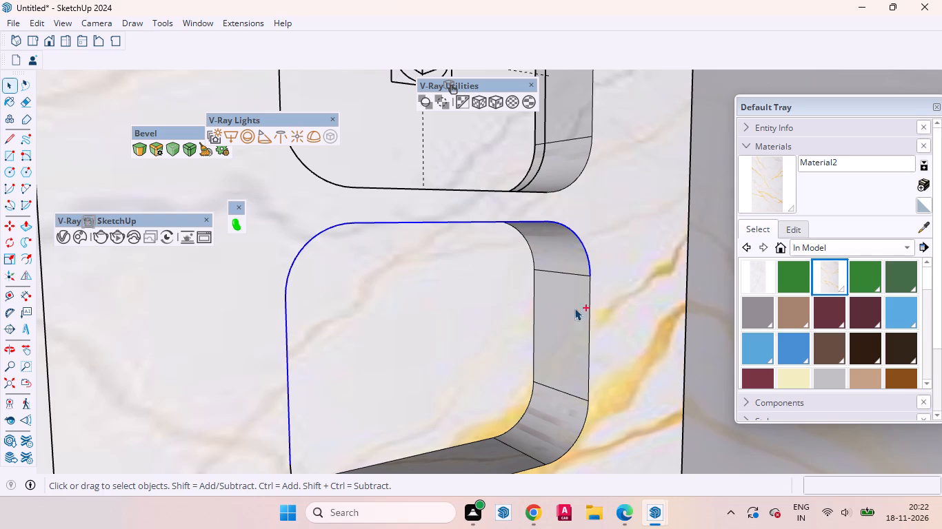
scroll(501, 277, "down", 3, "ctrl")
scroll(563, 388, "up", 2, "ctrl")
left_click(562, 389, "ctrl")
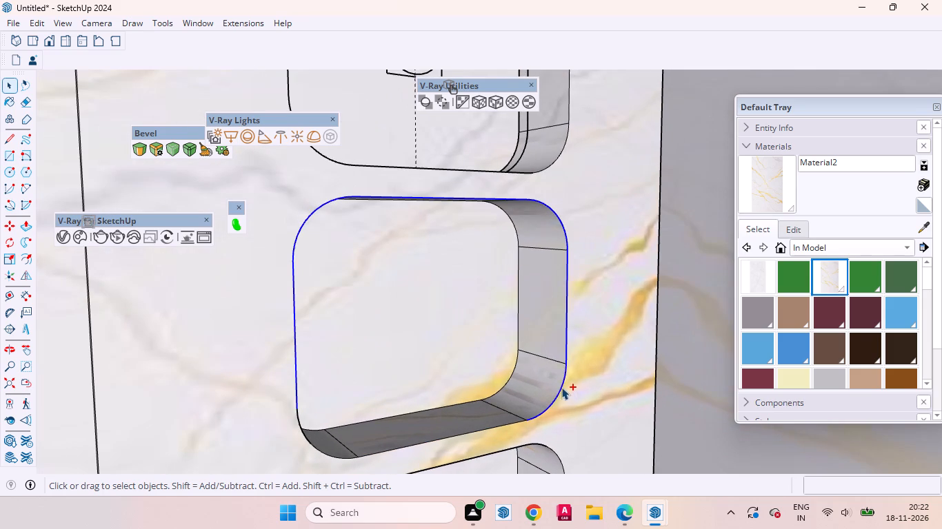
scroll(564, 329, "down", 3, "ctrl")
scroll(530, 413, "up", 3, "ctrl")
left_click(481, 402, "ctrl")
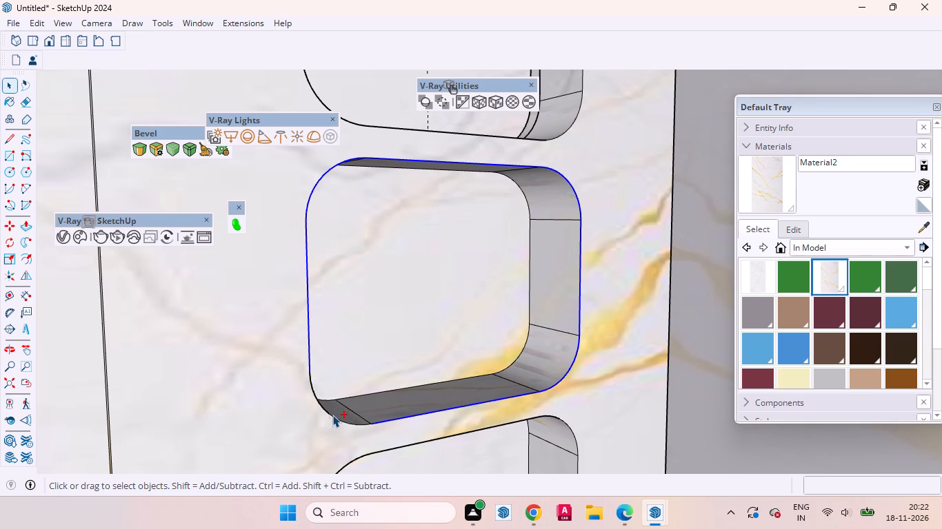
left_click(329, 415, "ctrl")
scroll(337, 413, "up", 3, "ctrl")
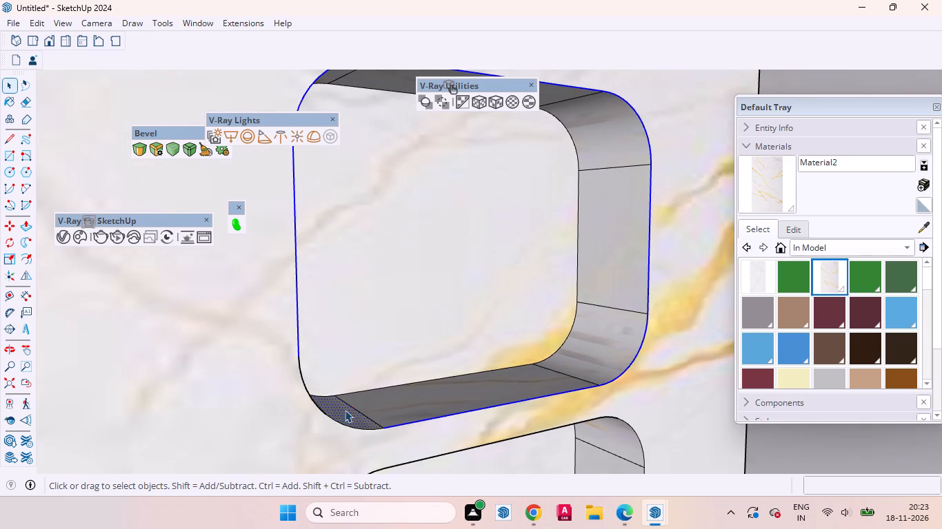
left_click(343, 411, "shift")
left_click(322, 413, "ctrl")
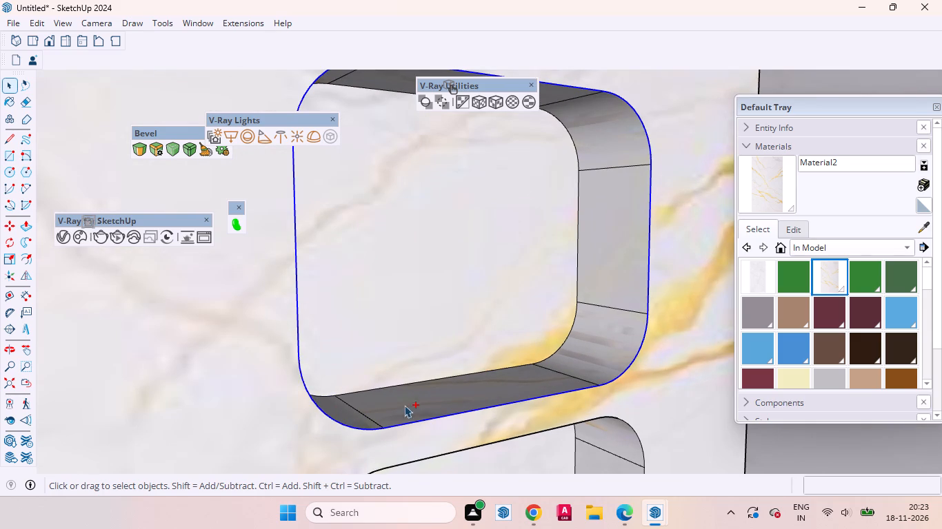
Copy the selected front outline about 5 1/4" back along the green axis into the middle compartment's recess.
key("m")
scroll(650, 265, "up", 2)
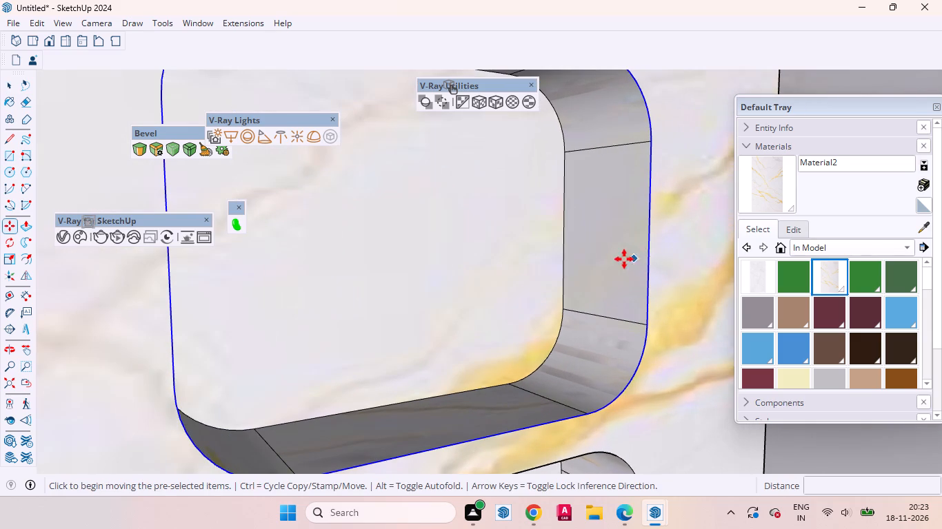
left_click(621, 256)
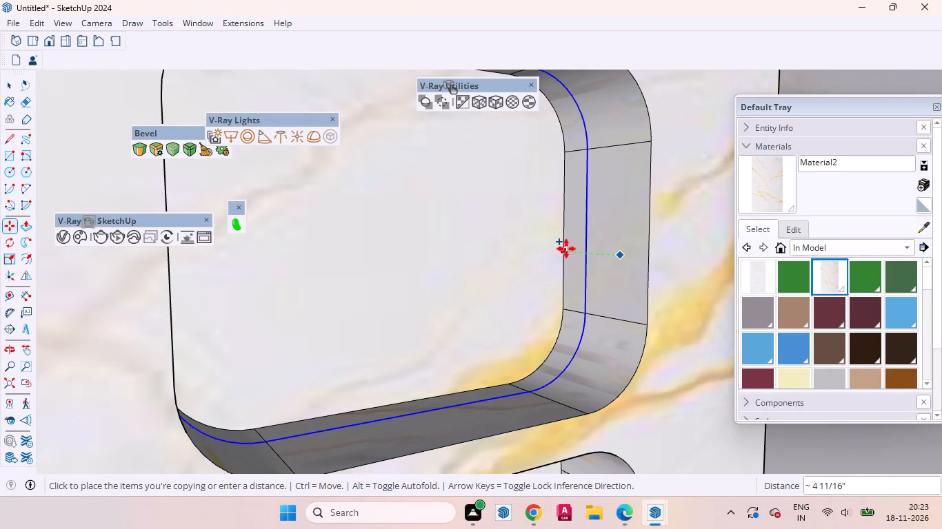
scroll(565, 249, "up", 7)
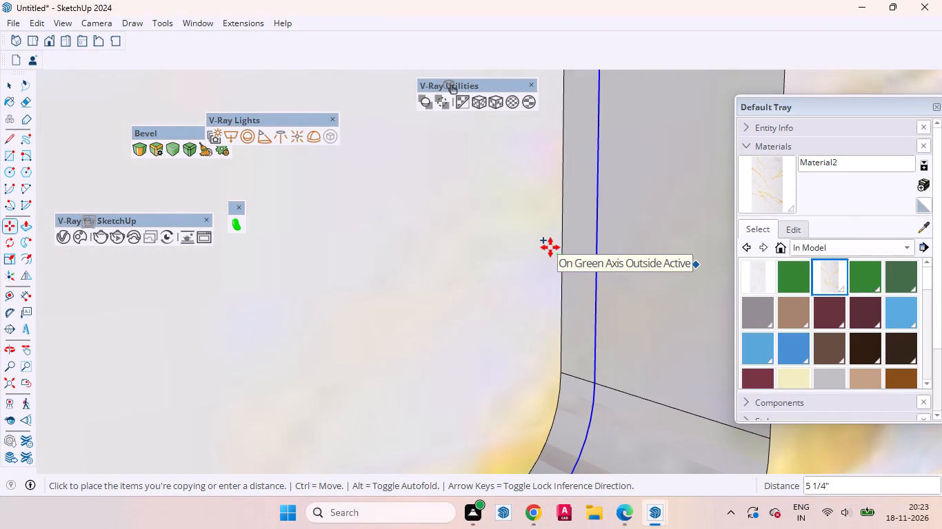
left_click(548, 248)
key("space")
Select the narrow strip faces with their edges along the middle recess's top, one side and the two adjoining corners.
left_click(579, 278)
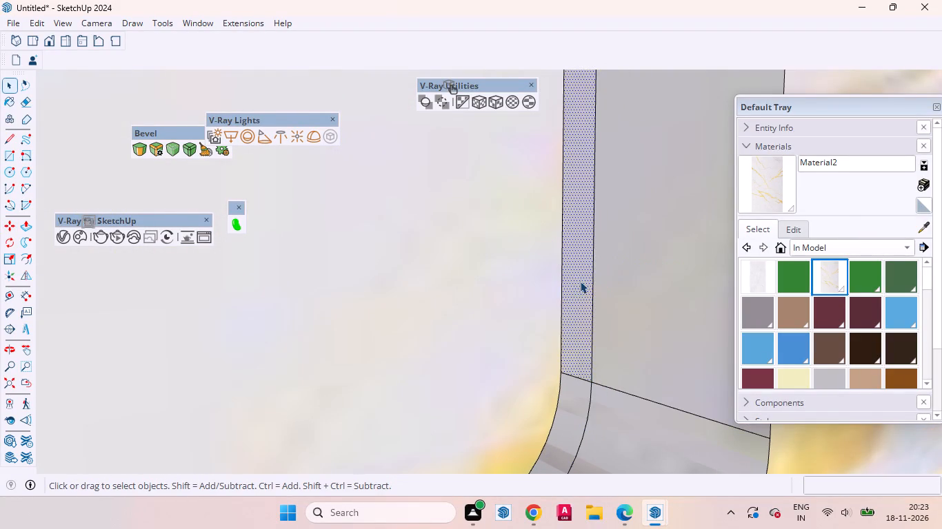
scroll(594, 333, "down", 5)
scroll(597, 347, "up", 1)
scroll(597, 349, "down", 1)
scroll(597, 351, "up", 1)
scroll(598, 352, "down", 11)
scroll(594, 209, "up", 3)
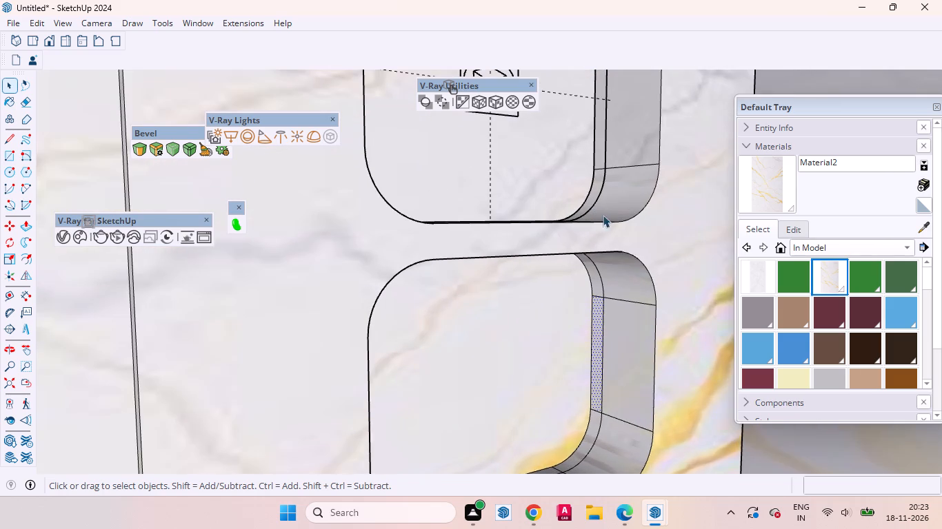
scroll(608, 276, "up", 3)
middle_click_drag(603, 307, 597, 220)
scroll(599, 287, "up", 3)
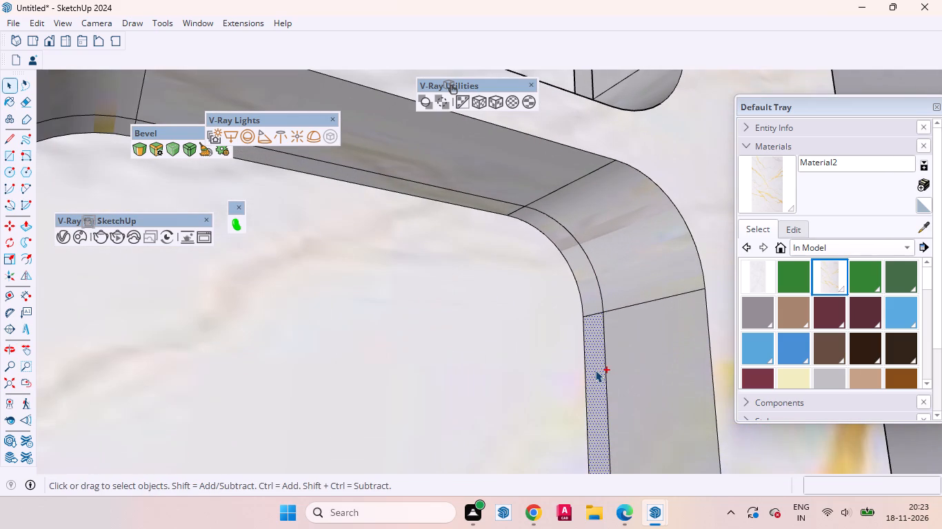
double_click(595, 370, "ctrl")
double_click(587, 290, "ctrl")
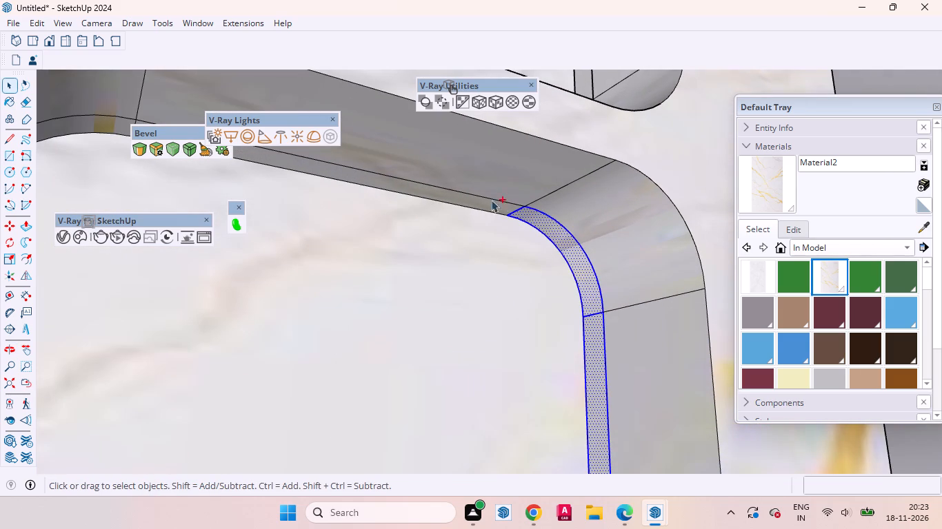
double_click(468, 201, "ctrl")
scroll(565, 233, "down", 9, "ctrl")
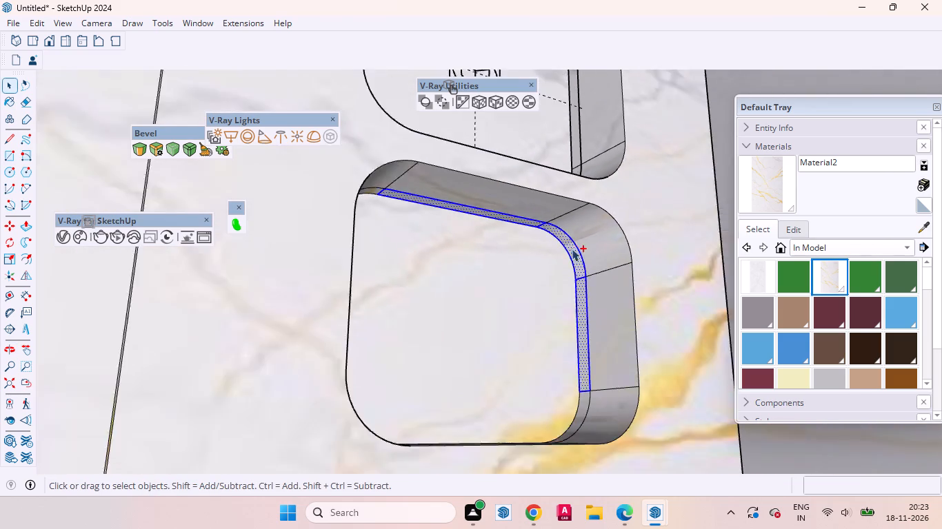
middle_click_drag(593, 385, 552, 528, "ctrl")
scroll(538, 473, "up", 7, "ctrl")
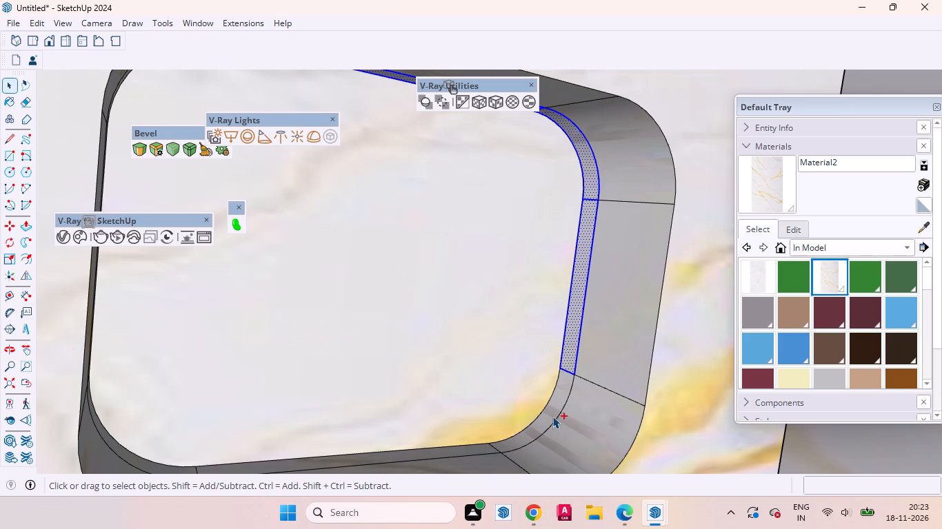
double_click(551, 415, "ctrl")
Add the strip's bottom, opposite side and remaining corner faces to the selection and group the whole strip.
scroll(588, 326, "down", 8, "ctrl")
middle_click_drag(311, 380, 144, 405, "ctrl")
scroll(489, 259, "down", 8, "ctrl")
scroll(631, 263, "up", 4, "ctrl")
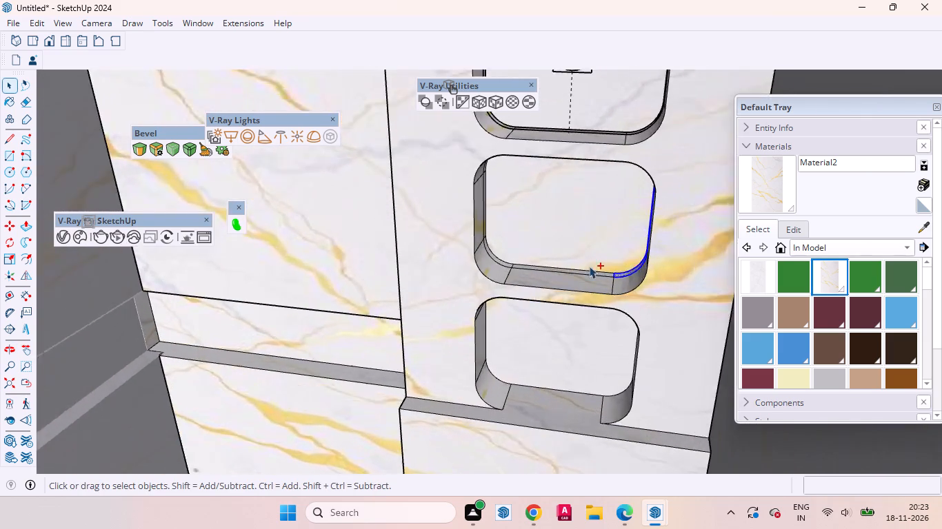
scroll(589, 266, "up", 14, "ctrl")
double_click(470, 246, "ctrl")
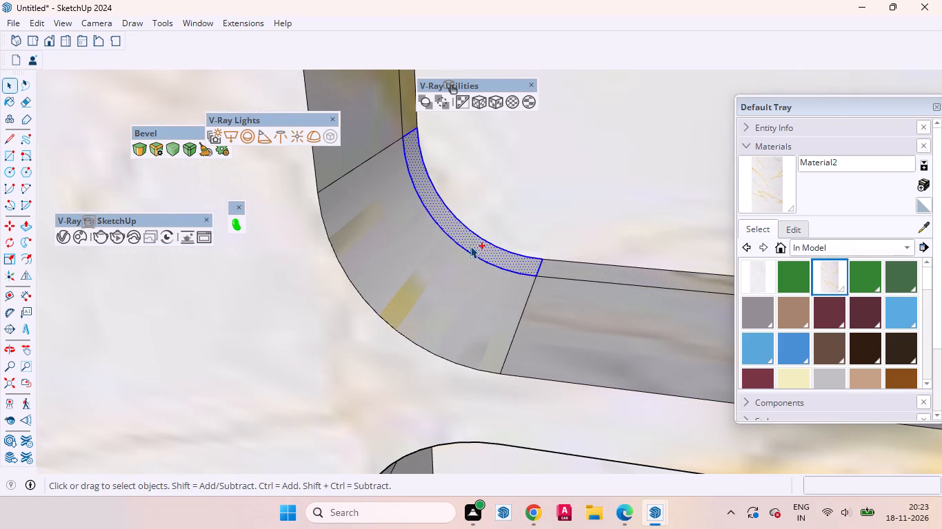
double_click(572, 273, "ctrl")
scroll(553, 313, "down", 10, "ctrl")
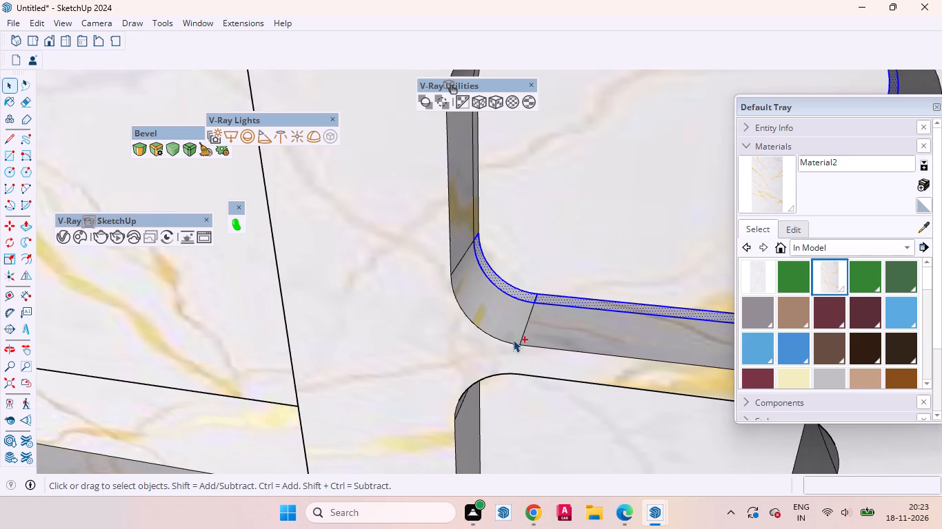
scroll(513, 340, "down", 4, "ctrl")
middle_click_drag(504, 158, 508, 91, "ctrl")
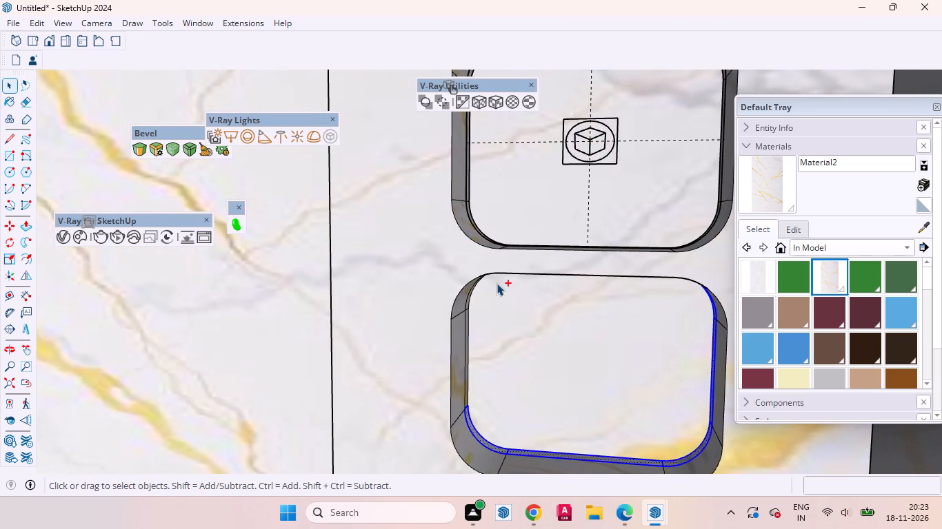
scroll(497, 283, "up", 5, "ctrl")
middle_click_drag(497, 286, 510, 157, "ctrl")
scroll(500, 270, "up", 6, "ctrl")
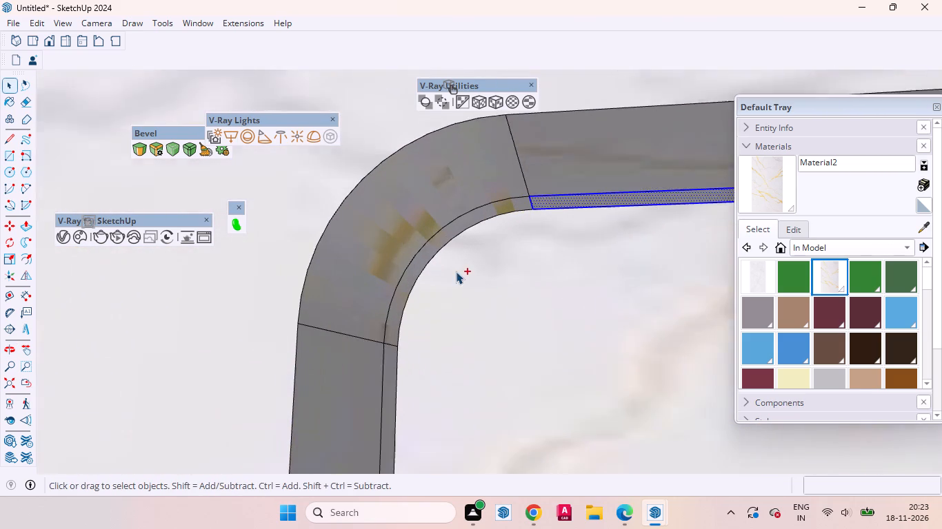
scroll(456, 271, "up", 1, "ctrl")
double_click(422, 253, "ctrl")
scroll(420, 251, "down", 7, "ctrl")
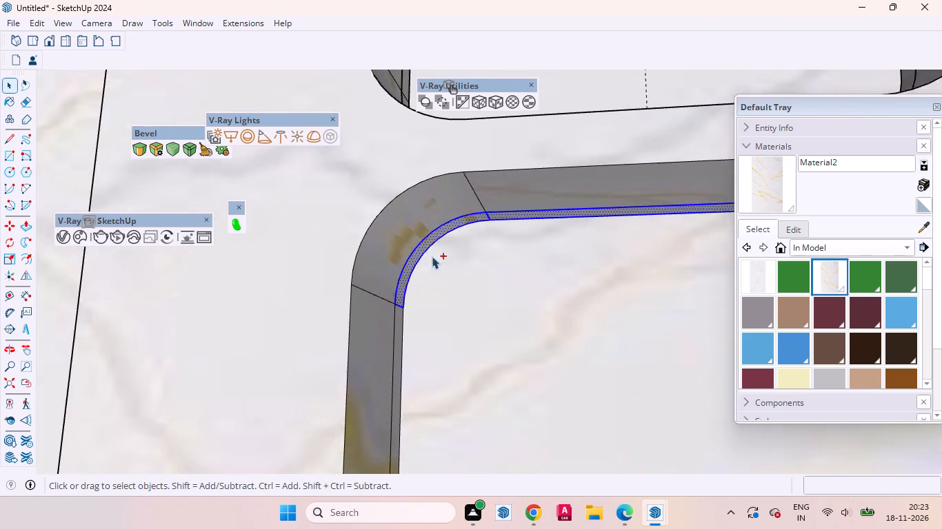
scroll(412, 369, "up", 6, "ctrl")
double_click(394, 313, "ctrl")
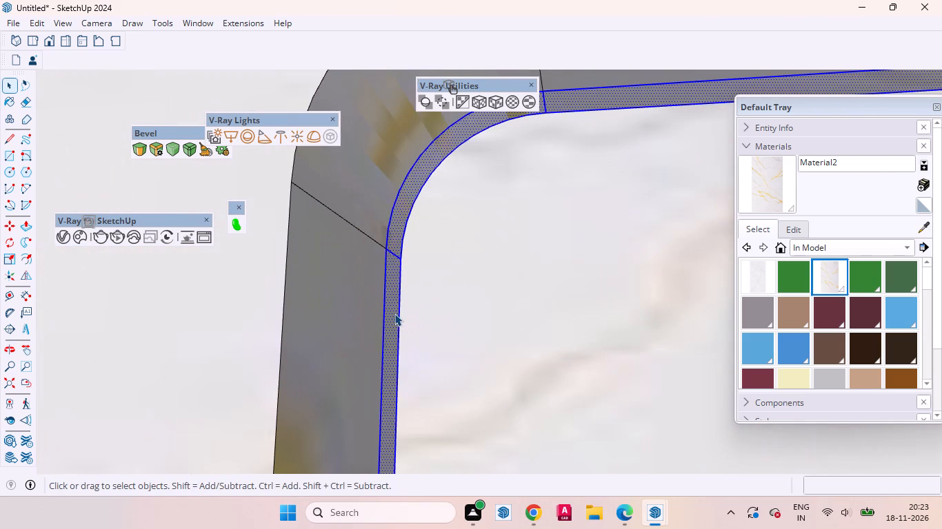
right_click(394, 313)
left_click(434, 132)
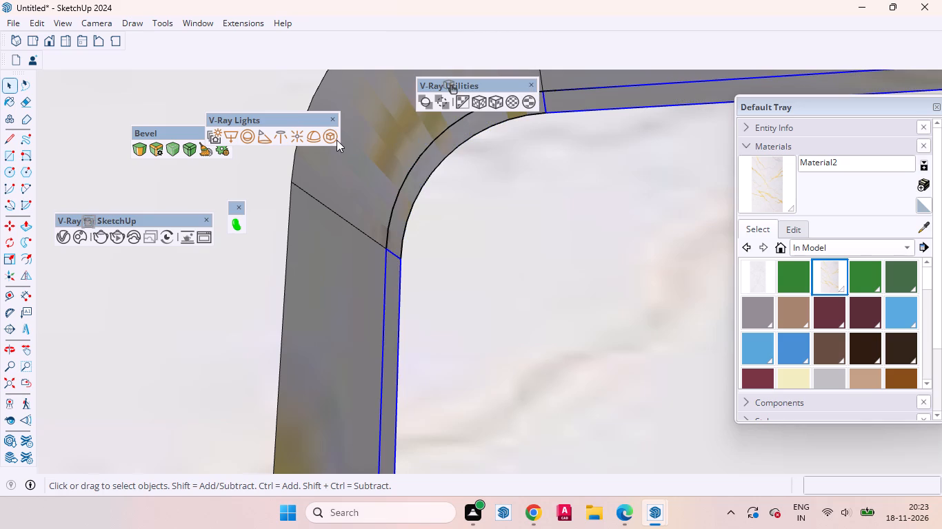
Convert the grouped strip in the middle compartment into a V-Ray mesh light.
left_click(334, 140)
scroll(442, 210, "down", 16)
scroll(533, 264, "up", 1)
scroll(541, 269, "down", 2)
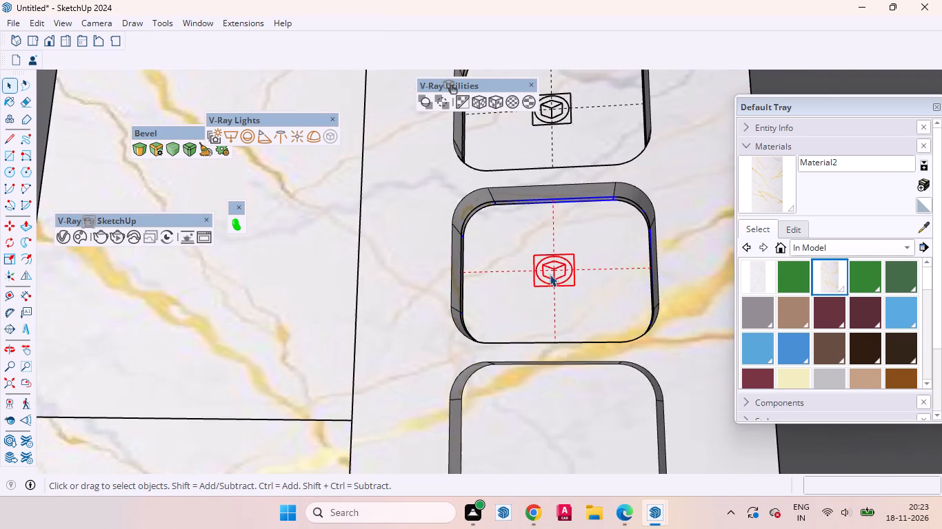
Select the top edge, side edges and all four corner arcs of the bottom compartment's front outline.
scroll(550, 274, "down", 3)
middle_click_drag(499, 369, 675, 523)
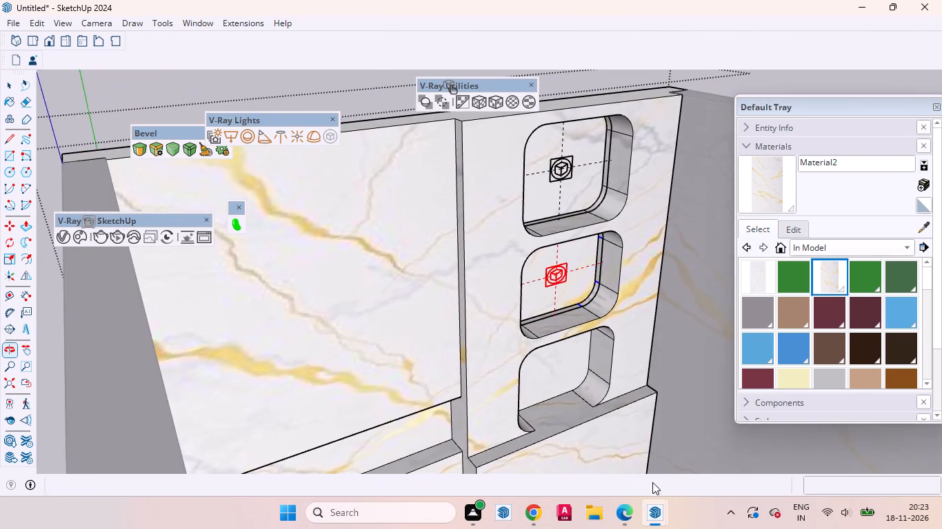
scroll(635, 264, "up", 4)
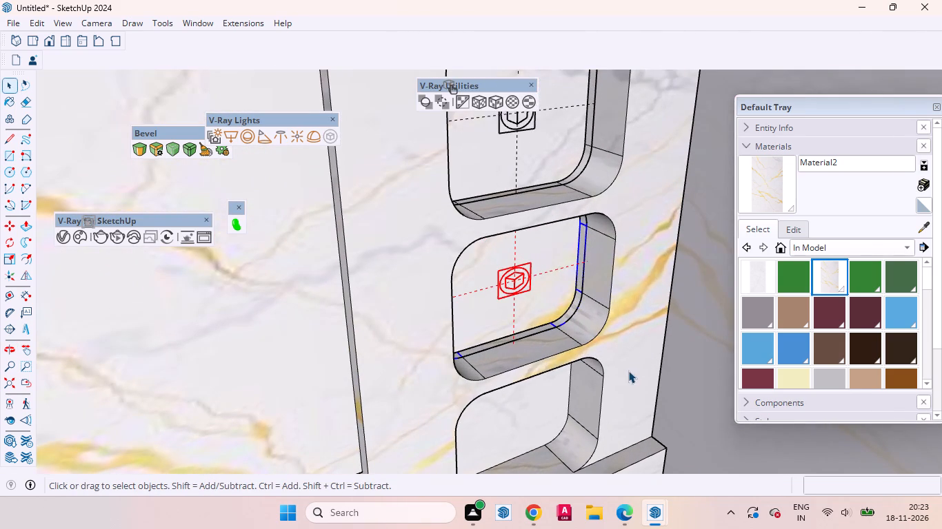
left_click(628, 371)
scroll(571, 214, "down", 3)
scroll(595, 364, "up", 4)
middle_click_drag(599, 381, 632, 402)
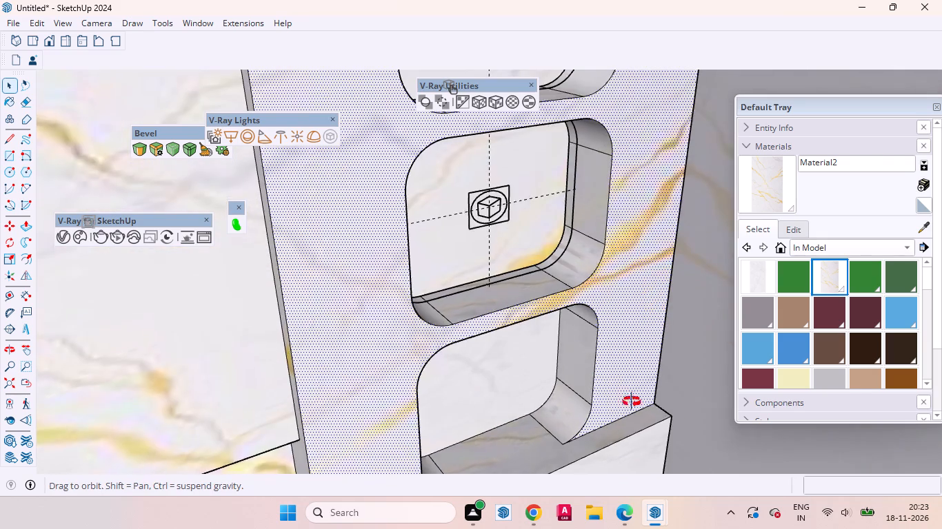
middle_click_drag(632, 402, 623, 320)
scroll(610, 346, "up", 2)
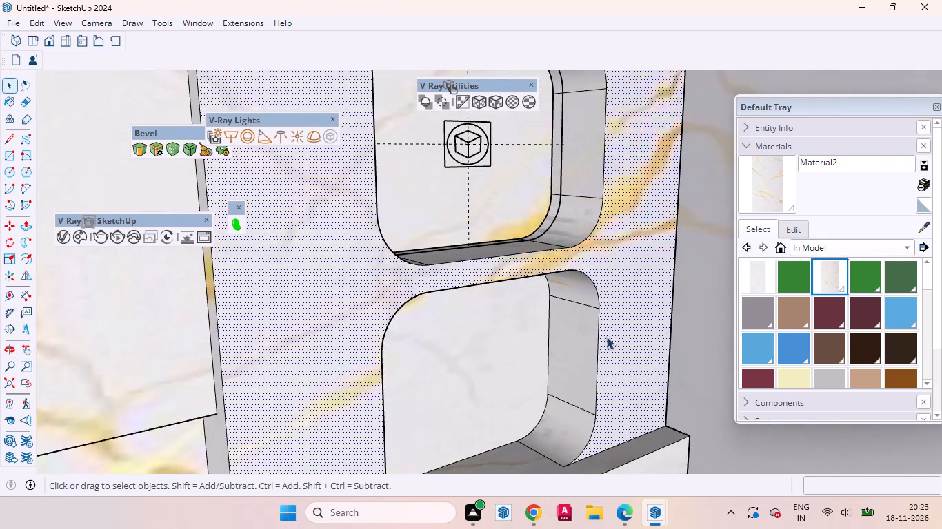
left_click(599, 335)
left_click(594, 287, "ctrl")
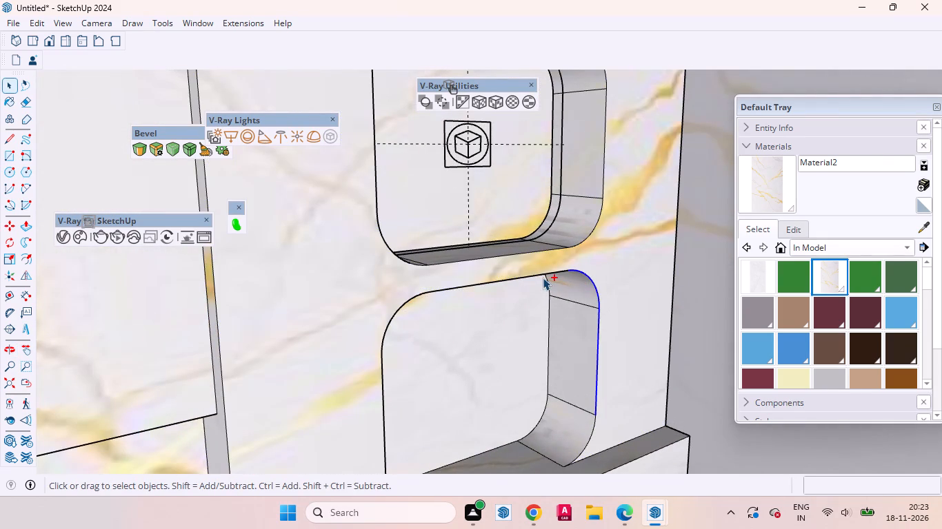
left_click(542, 276, "ctrl")
left_click(400, 311, "ctrl")
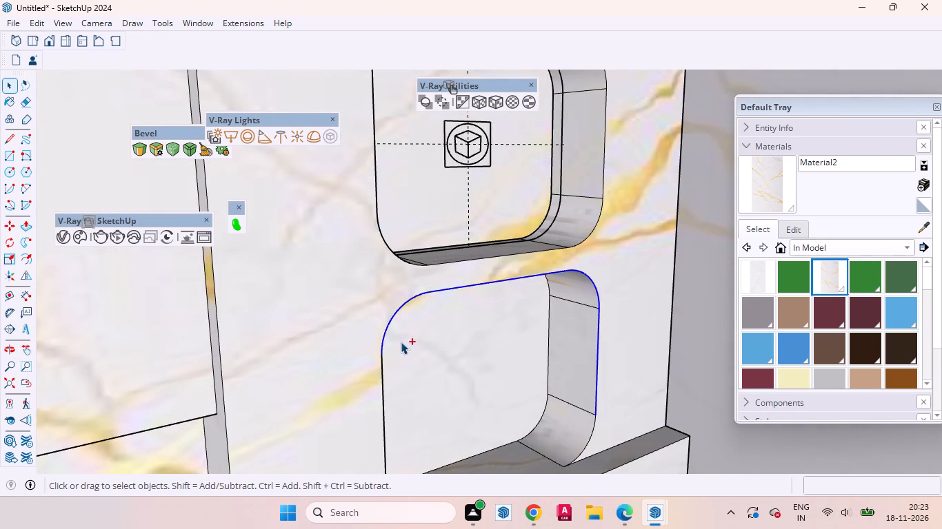
left_click(382, 384, "ctrl")
scroll(354, 325, "down", 4, "ctrl")
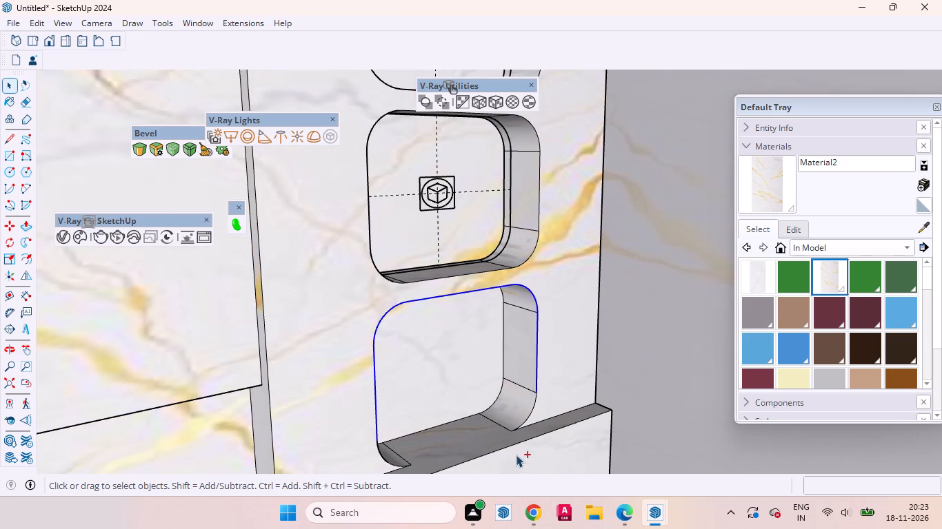
scroll(547, 453, "up", 2, "ctrl")
left_click(528, 407, "ctrl")
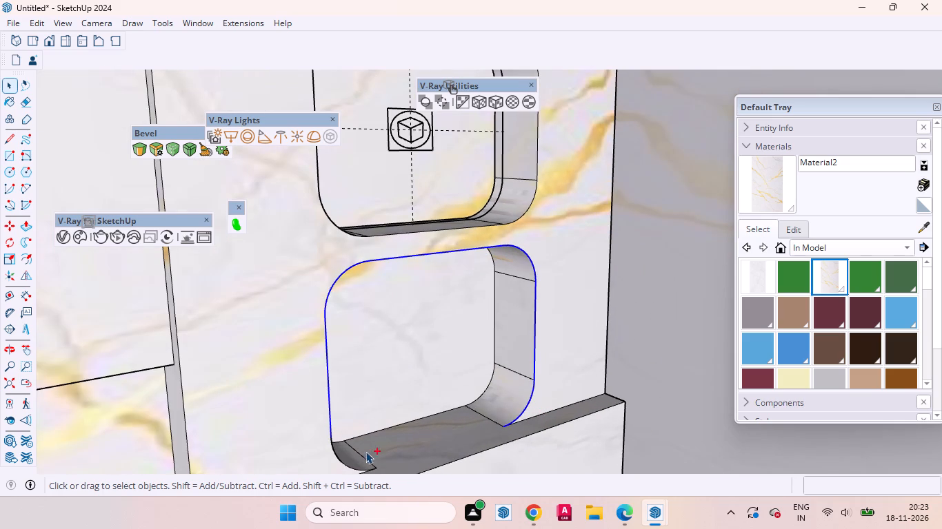
left_click(346, 466, "ctrl")
Copy the selected outline about 4 15/16" inward along the bottom compartment's recess, leaving a narrow strip beside the back face.
scroll(530, 353, "up", 3, "ctrl")
middle_click_drag(518, 368, 542, 353)
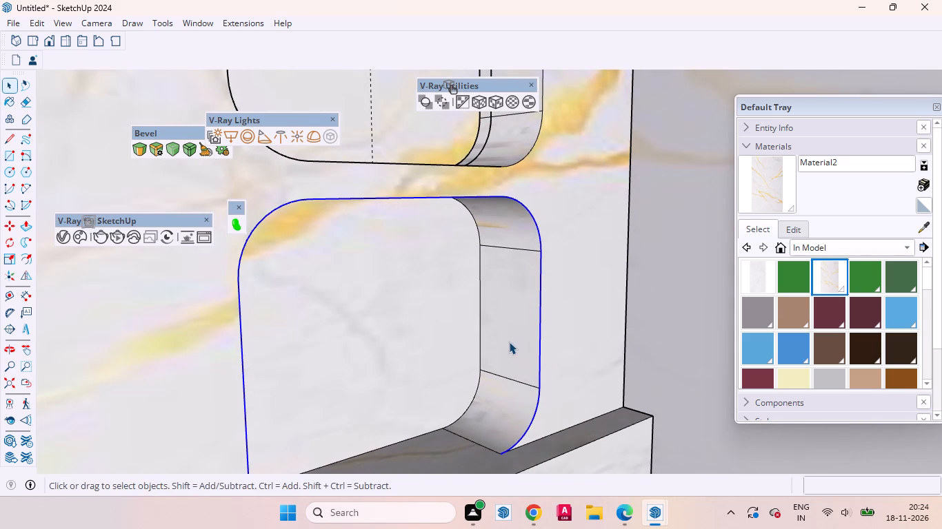
key("m")
scroll(516, 331, "up", 3)
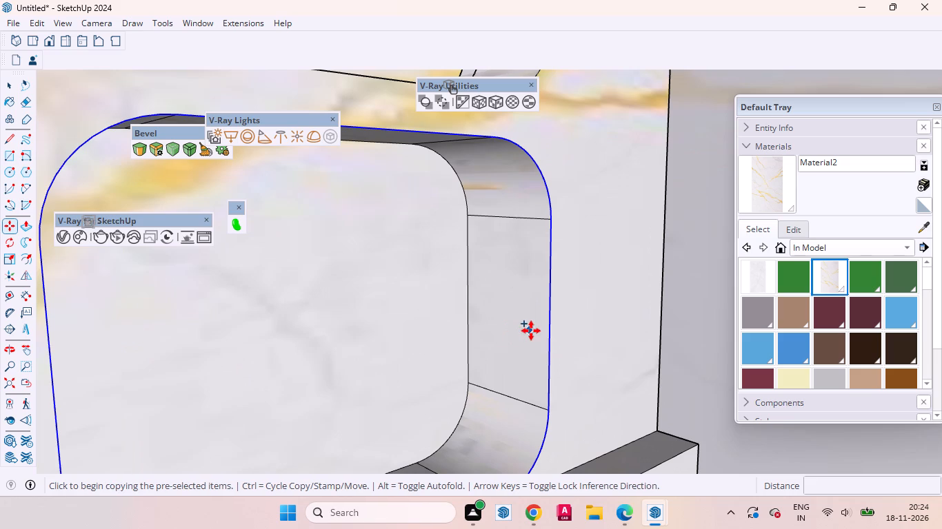
left_click(531, 331)
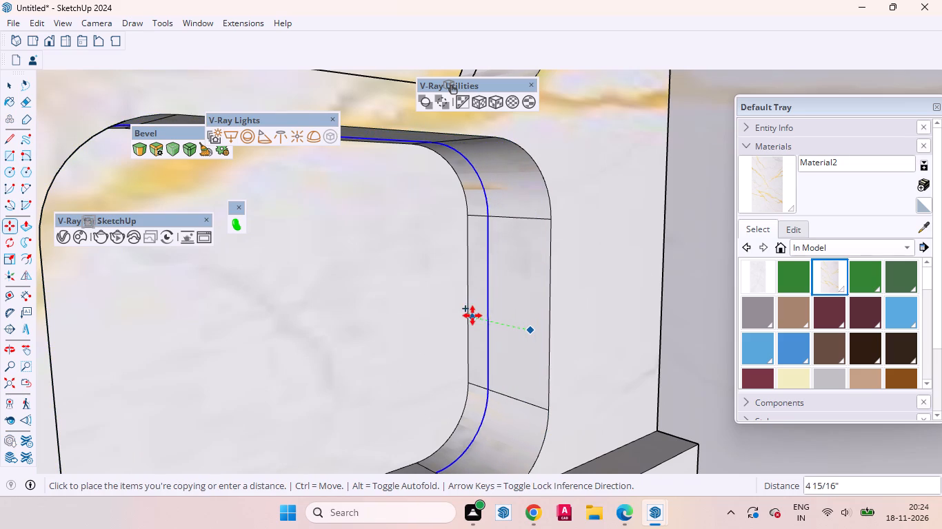
left_click(471, 315)
key("space")
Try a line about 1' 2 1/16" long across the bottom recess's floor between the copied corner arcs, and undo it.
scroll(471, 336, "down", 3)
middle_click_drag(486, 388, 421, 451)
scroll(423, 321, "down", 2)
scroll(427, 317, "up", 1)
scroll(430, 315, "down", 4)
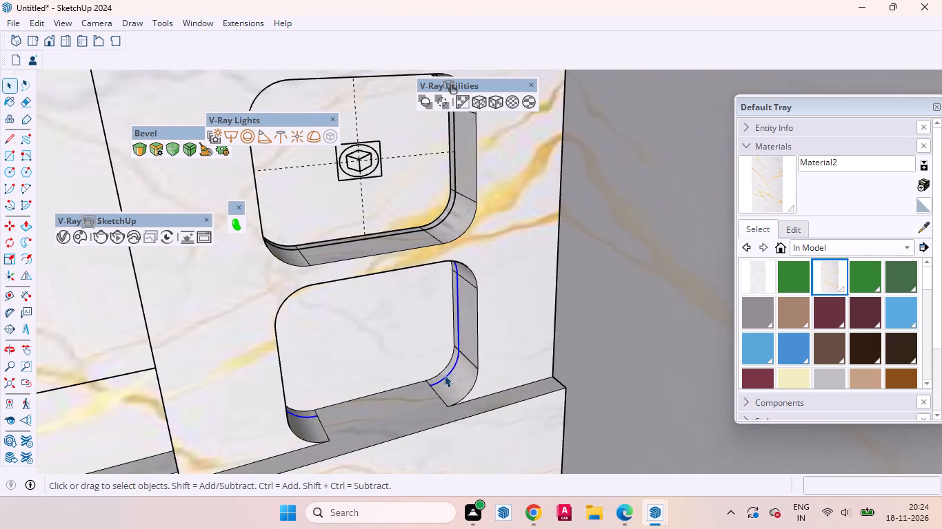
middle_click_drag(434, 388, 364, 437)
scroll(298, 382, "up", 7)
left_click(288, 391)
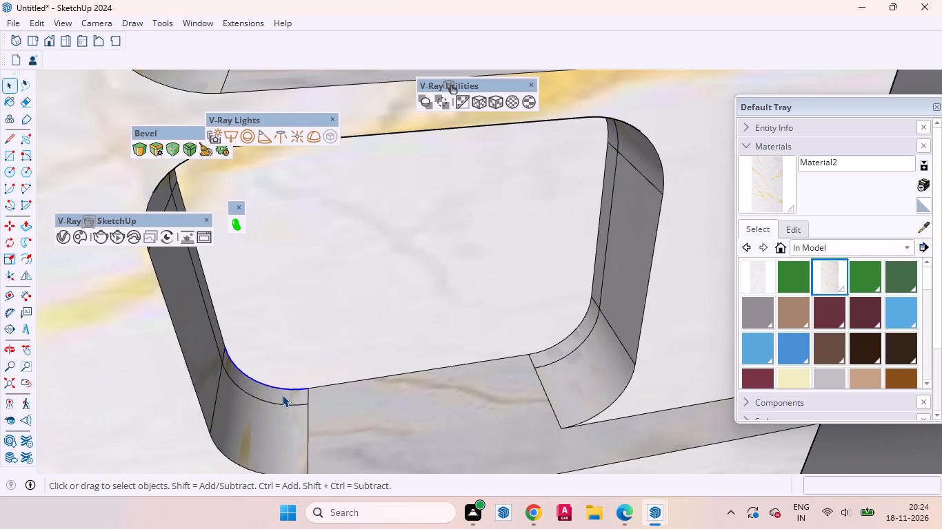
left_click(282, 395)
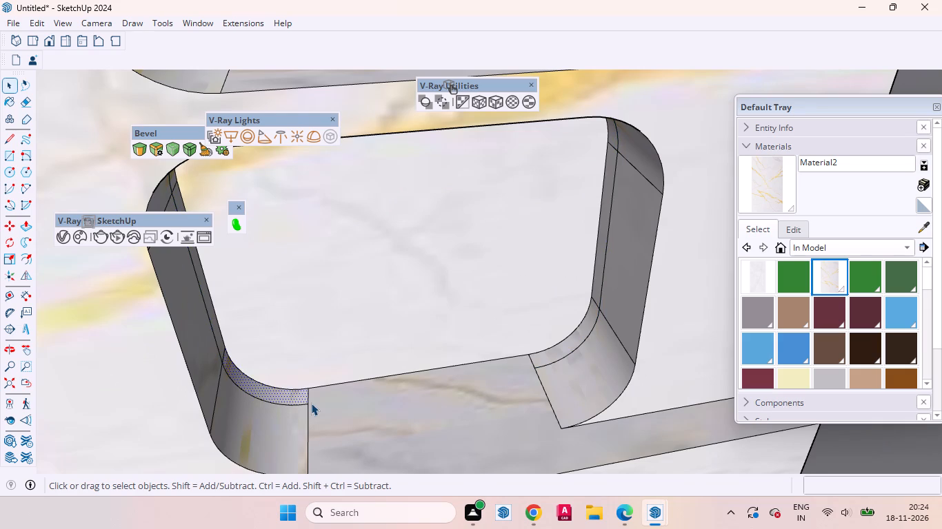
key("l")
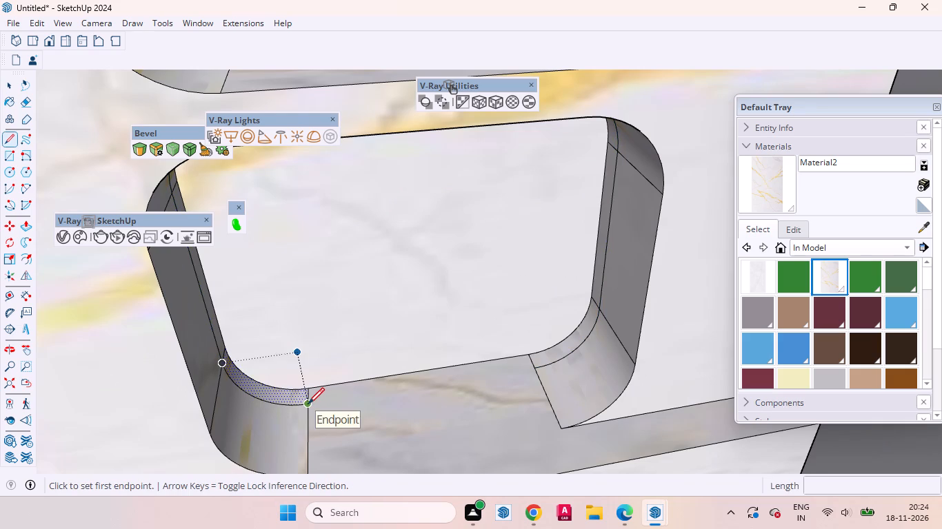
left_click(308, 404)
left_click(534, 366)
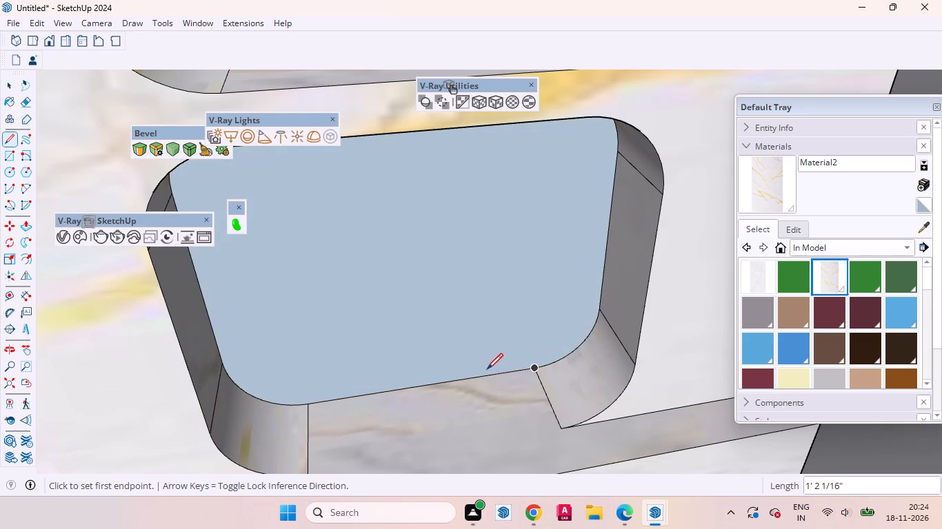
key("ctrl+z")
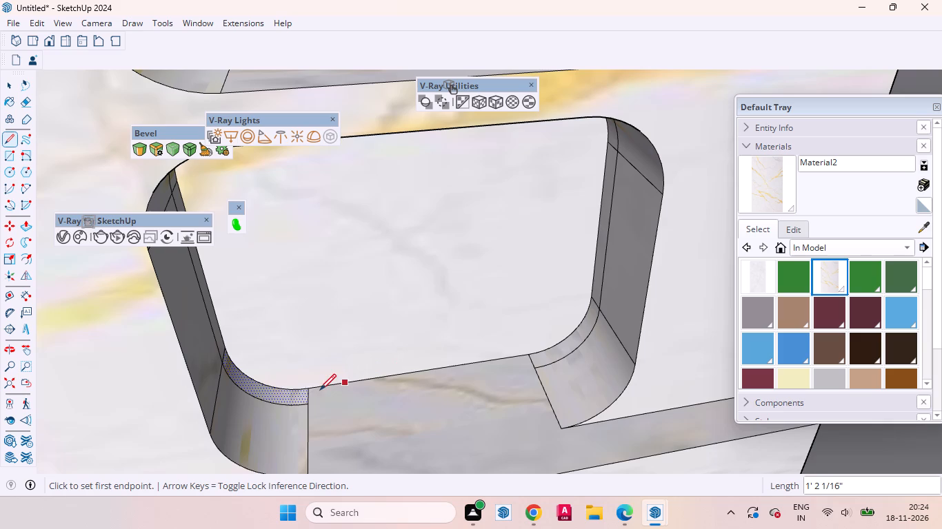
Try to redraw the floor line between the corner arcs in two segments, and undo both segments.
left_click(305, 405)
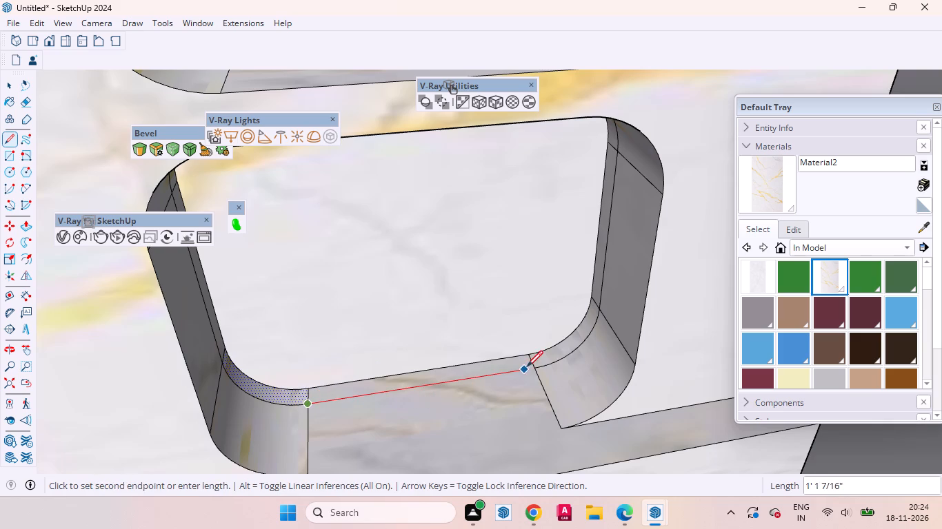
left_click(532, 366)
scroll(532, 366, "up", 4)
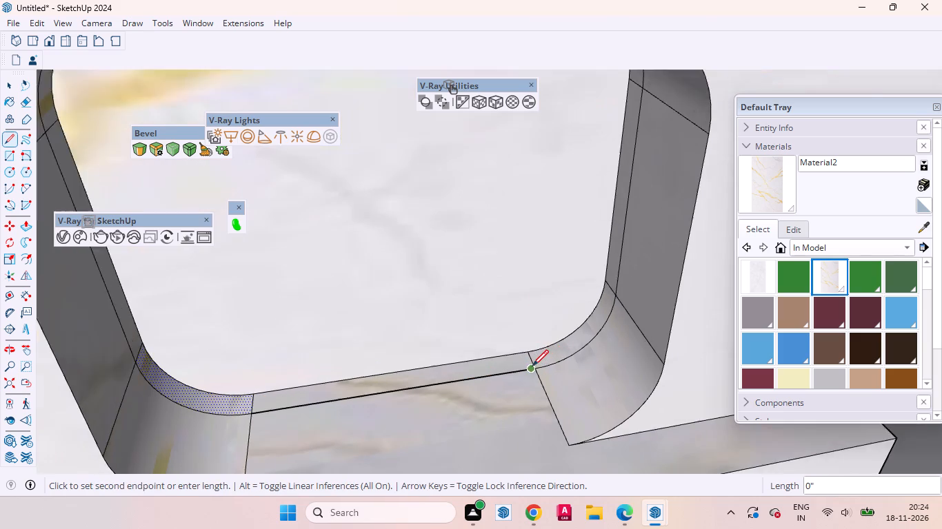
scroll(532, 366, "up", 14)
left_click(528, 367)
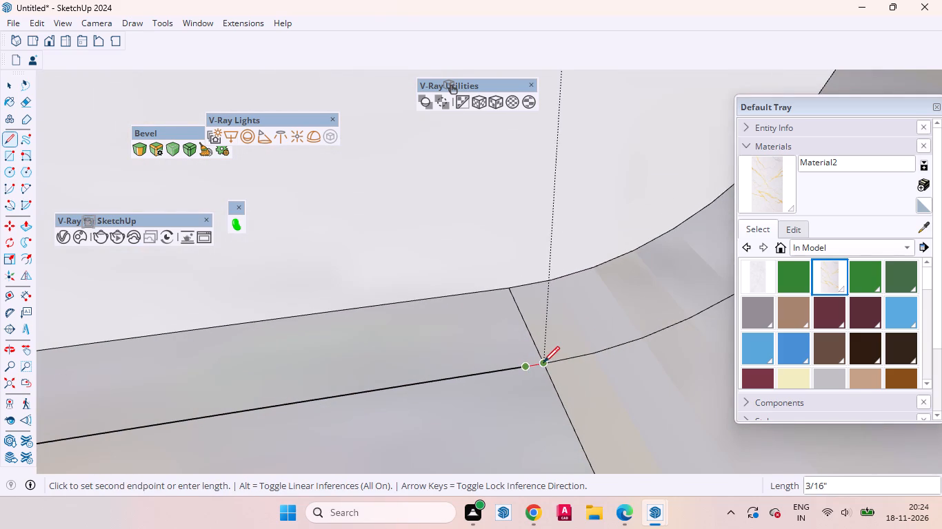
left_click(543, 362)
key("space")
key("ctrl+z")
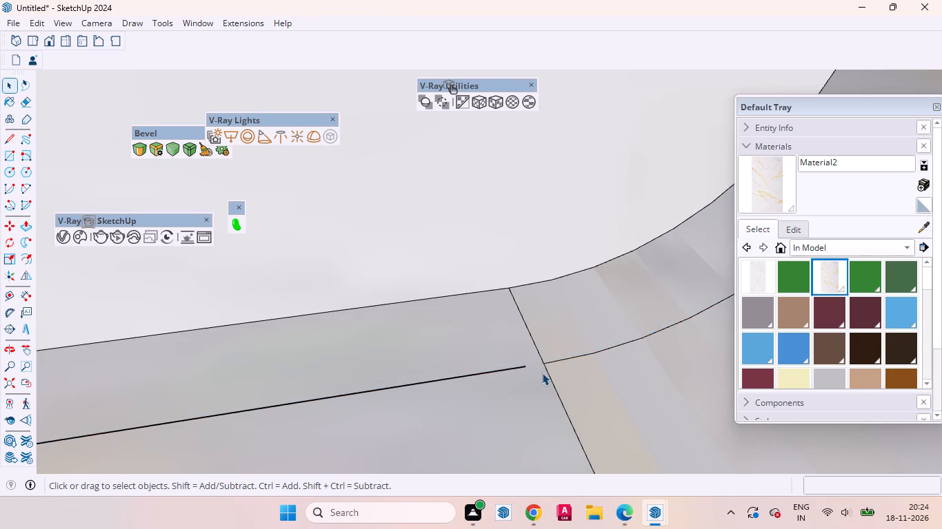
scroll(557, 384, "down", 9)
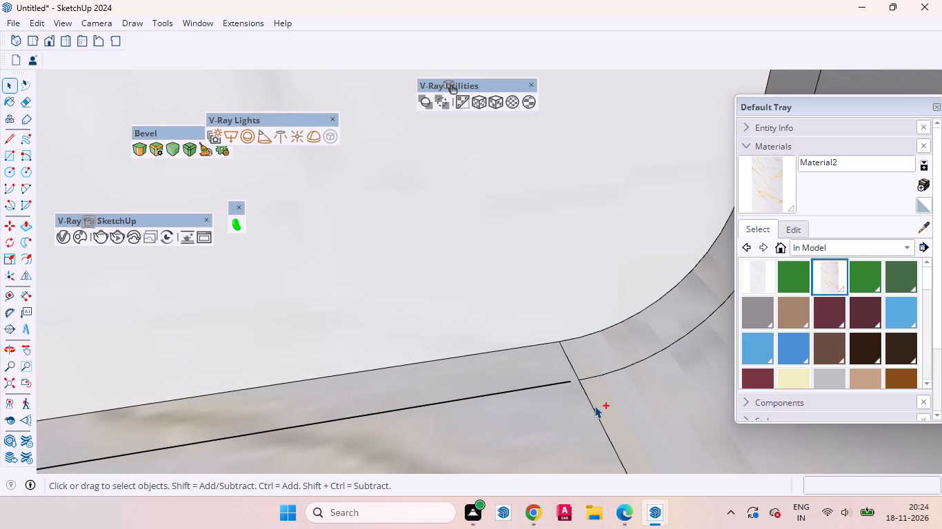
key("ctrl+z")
Select the narrow strip faces with their edges along one side, the adjoining upper corner and the top of the bottom recess.
scroll(535, 412, "down", 11)
scroll(581, 402, "up", 1)
scroll(581, 404, "down", 5)
middle_click_drag(573, 406, 618, 278)
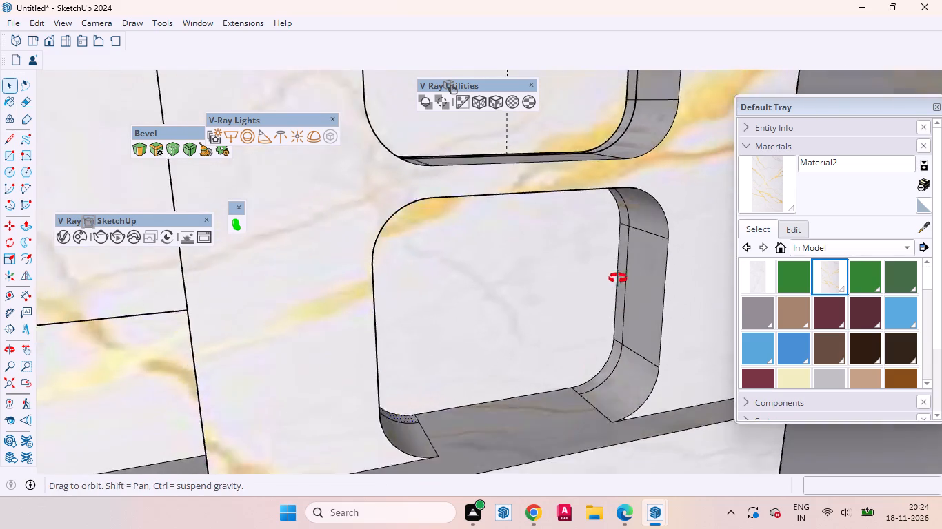
middle_click_drag(618, 278, 618, 245)
scroll(605, 253, "up", 3)
left_click(670, 296)
scroll(640, 263, "up", 8)
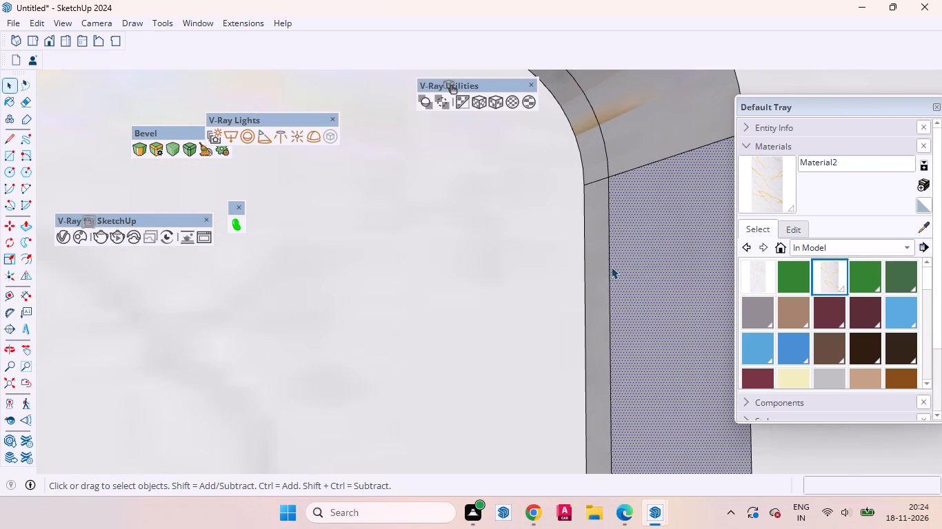
left_click(601, 262)
double_click(601, 262, "ctrl")
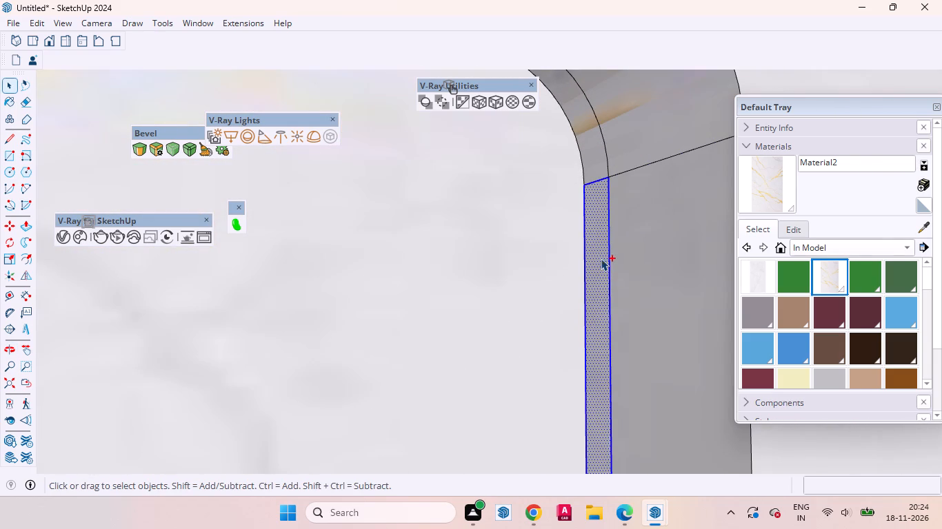
double_click(592, 149, "ctrl")
scroll(595, 252, "down", 5, "ctrl")
scroll(601, 289, "up", 1, "ctrl")
scroll(602, 291, "down", 6, "ctrl")
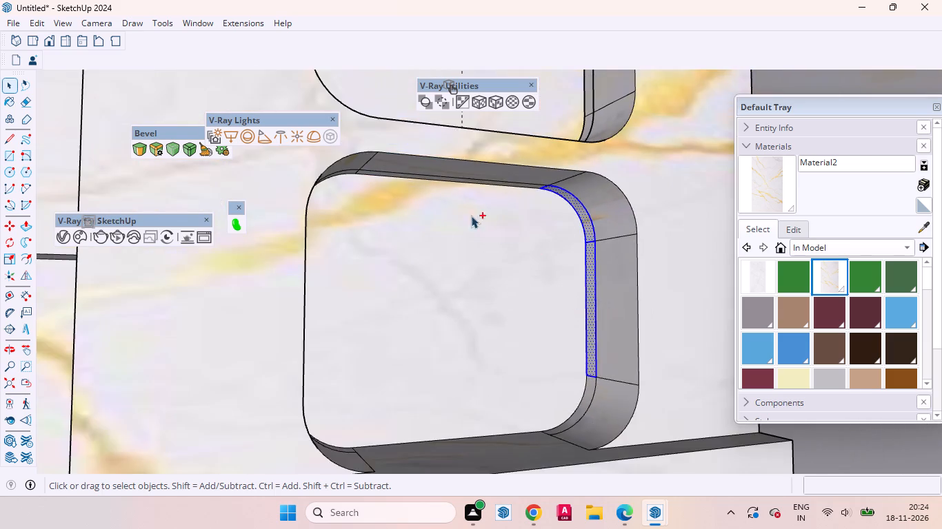
scroll(408, 196, "up", 13, "ctrl")
double_click(355, 172, "ctrl")
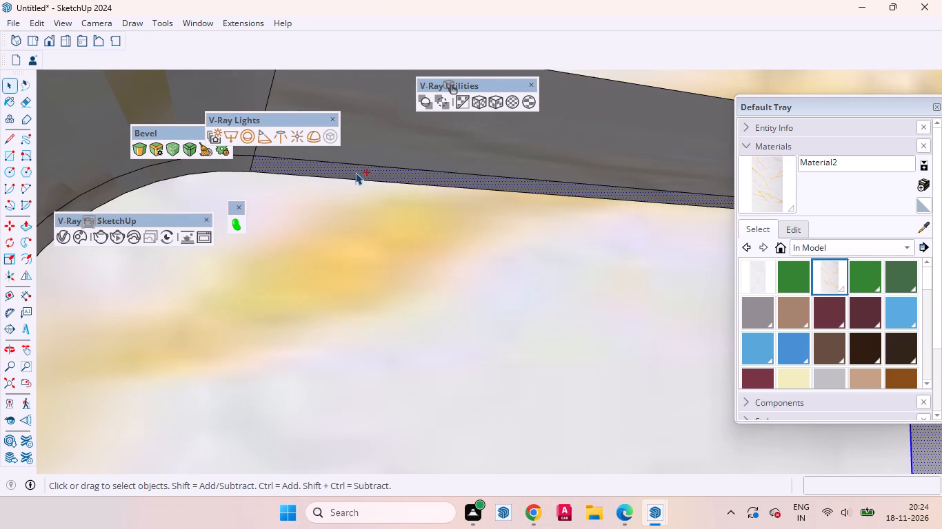
Add the remaining side and corner strip faces of the bottom recess to the selection and group them.
scroll(471, 238, "down", 20, "ctrl")
middle_click_drag(515, 389, 397, 519, "ctrl")
scroll(540, 317, "up", 15, "ctrl")
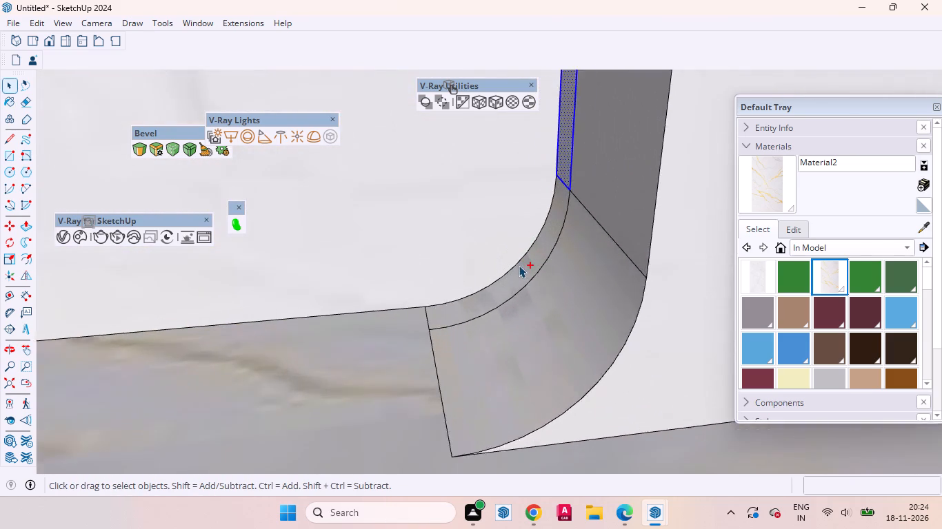
scroll(519, 265, "up", 3, "ctrl")
double_click(523, 270, "ctrl")
scroll(604, 316, "down", 4, "ctrl")
scroll(650, 341, "up", 1, "ctrl")
scroll(663, 349, "down", 10, "ctrl")
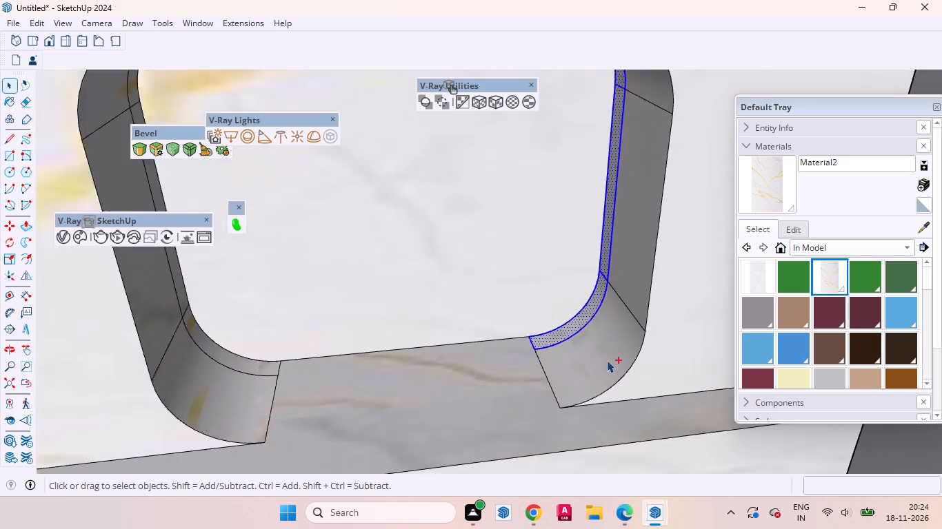
scroll(607, 360, "down", 4, "ctrl")
middle_click_drag(367, 370, 229, 302, "ctrl")
scroll(399, 355, "down", 3, "ctrl")
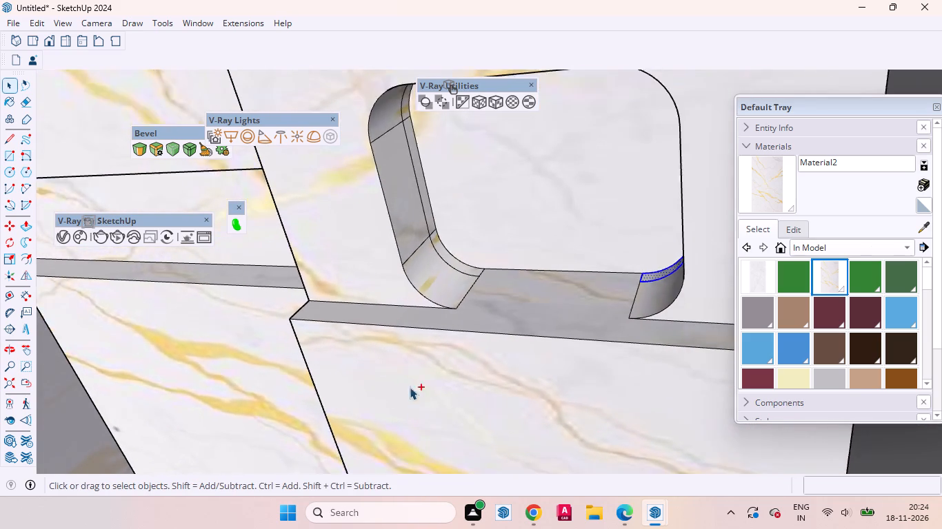
scroll(409, 187, "up", 14, "ctrl")
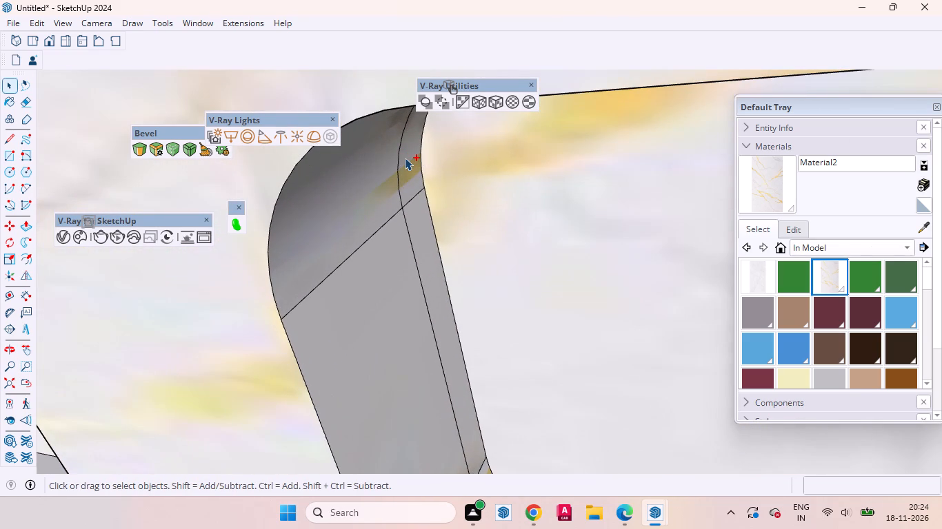
double_click(405, 158, "ctrl")
double_click(421, 244, "ctrl")
scroll(403, 211, "down", 4, "ctrl")
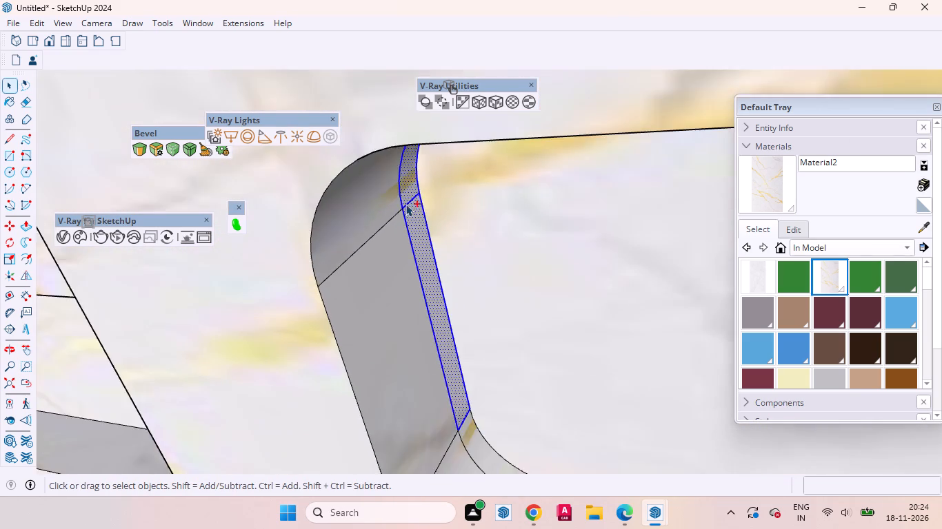
scroll(405, 204, "down", 4, "ctrl")
scroll(482, 400, "up", 7, "ctrl")
double_click(479, 381, "ctrl")
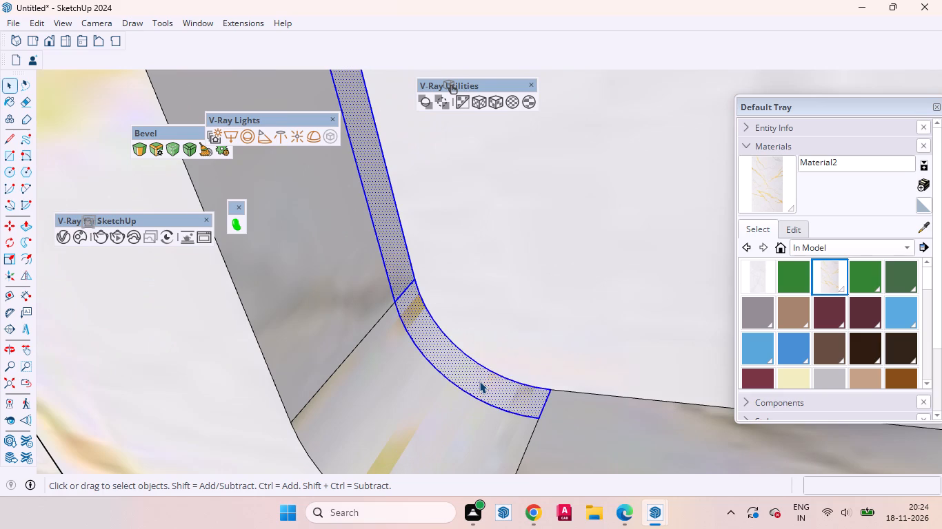
right_click(479, 381)
left_click(525, 136)
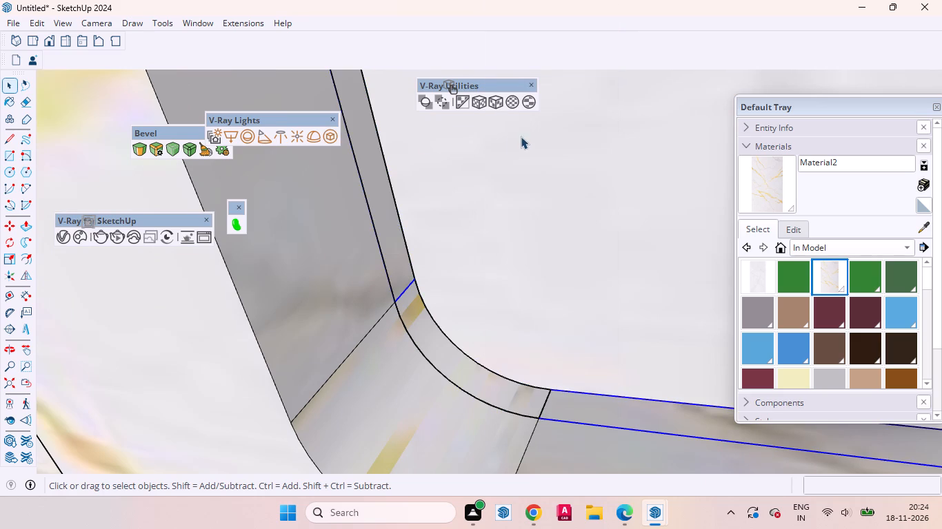
Convert the grouped strip in the bottom compartment into a V-Ray mesh light.
left_click(332, 136)
scroll(508, 309, "down", 6)
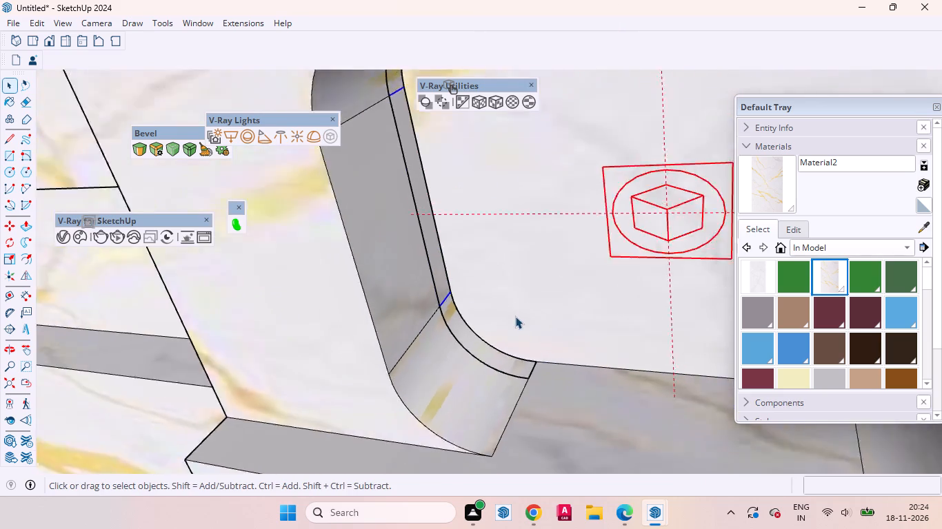
scroll(515, 316, "down", 15)
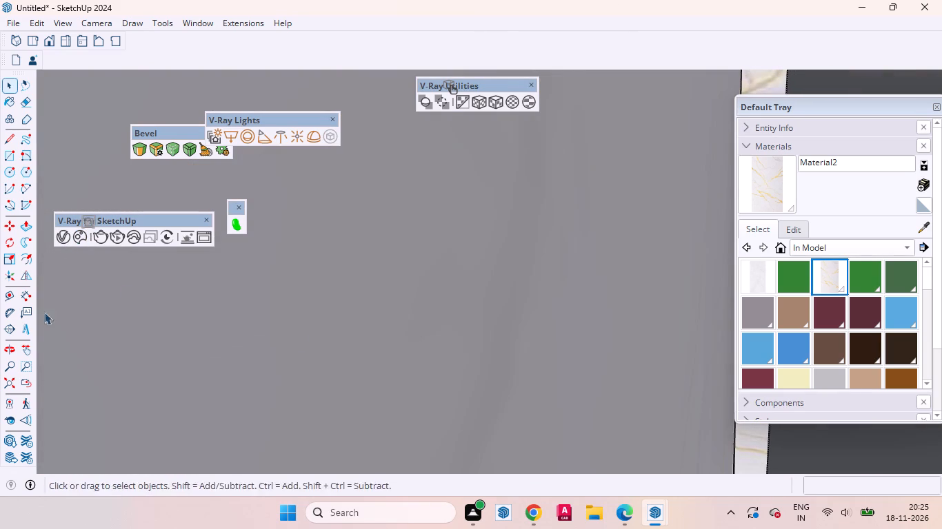
Examine the three back-wall compartments and their mesh-light strips from the front and from a steep angle.
left_click(11, 383)
middle_click_drag(347, 357, 449, 362)
scroll(444, 362, "down", 6)
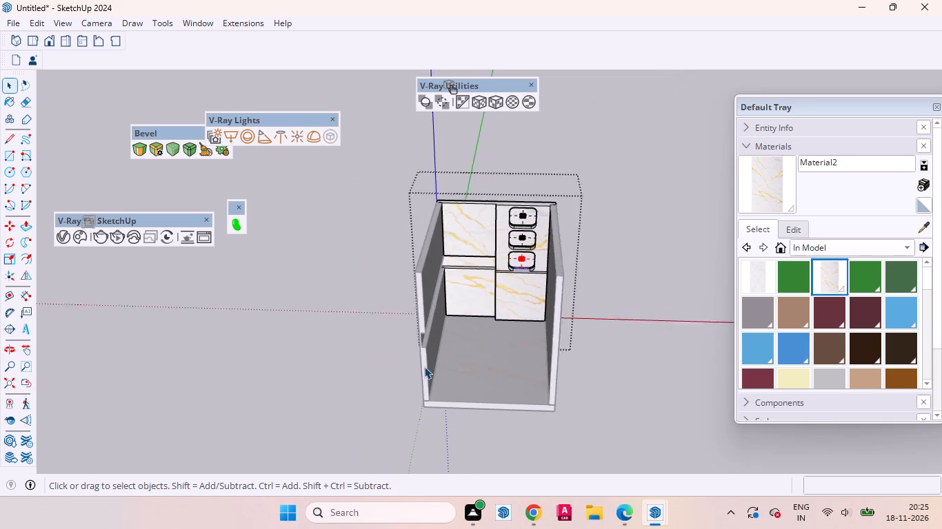
scroll(424, 366, "down", 2)
left_click(614, 366)
scroll(525, 276, "up", 12)
middle_click_drag(482, 306, 490, 298)
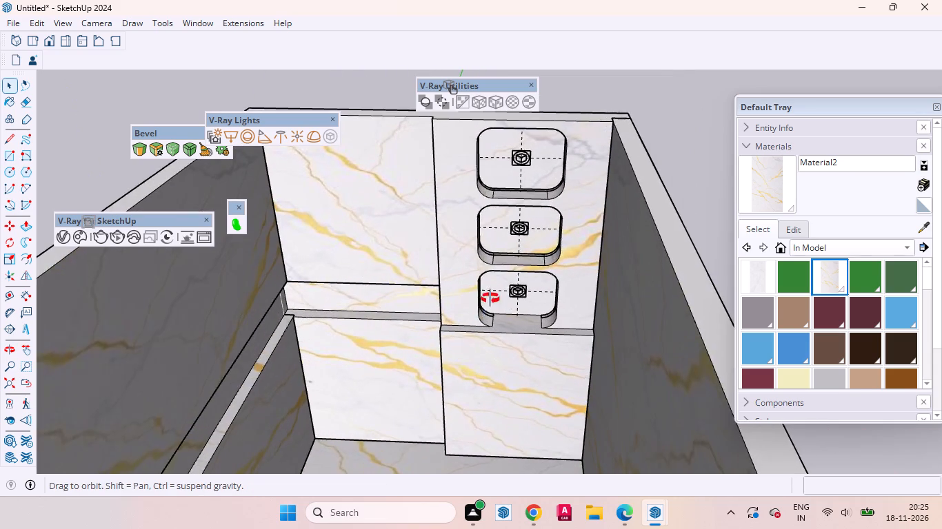
middle_click_drag(490, 298, 503, 464)
scroll(506, 305, "up", 9)
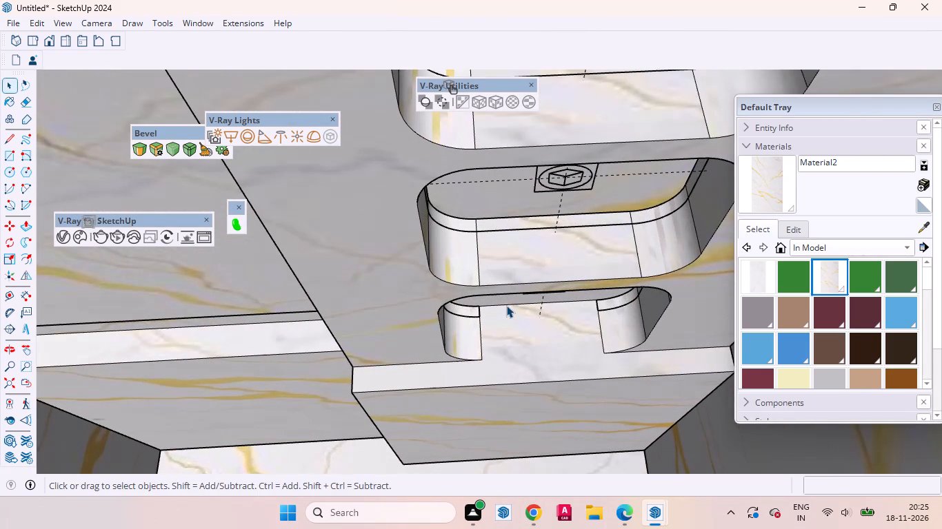
left_click(542, 299)
scroll(530, 340, "down", 7)
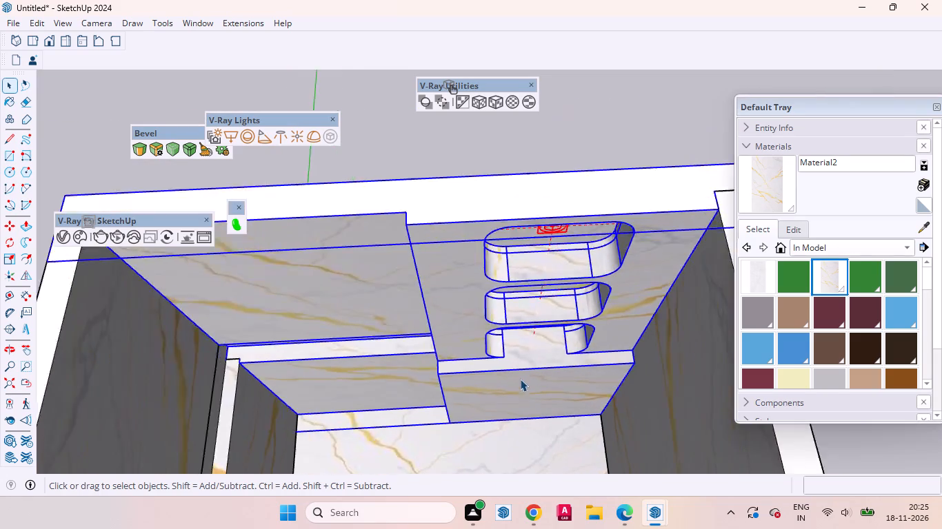
scroll(520, 379, "down", 5)
left_click(560, 255)
middle_click_drag(645, 351, 667, 202)
scroll(576, 351, "up", 2)
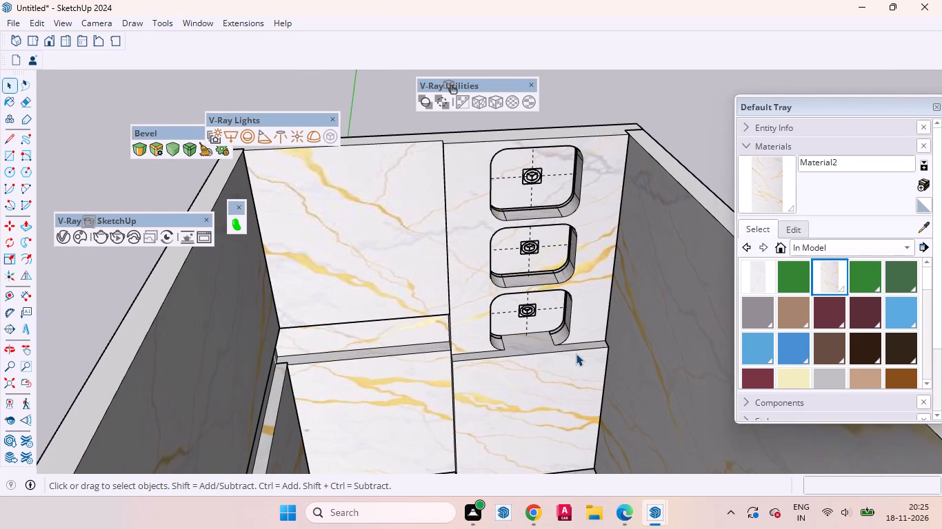
scroll(510, 338, "down", 1)
scroll(508, 343, "up", 1)
scroll(507, 344, "down", 1)
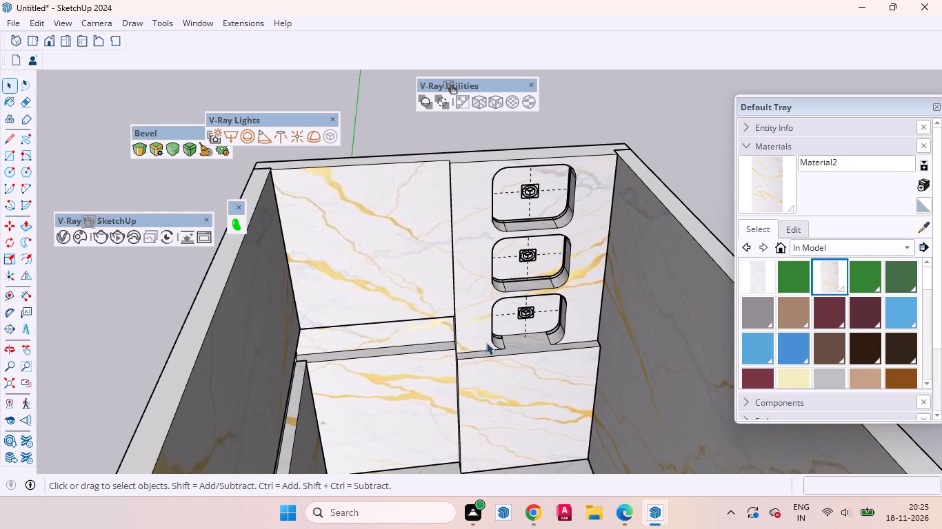
scroll(343, 303, "up", 1)
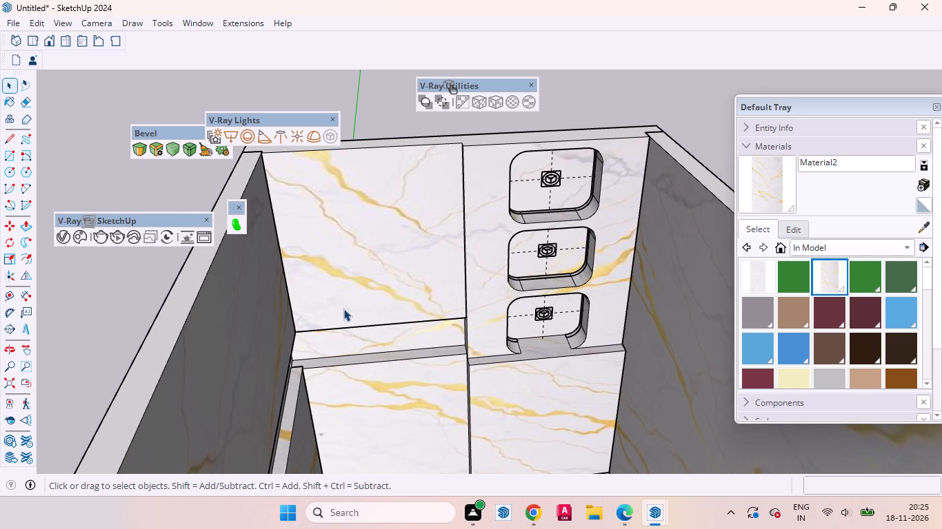
In the back wall group, copy the inner edge of the upper panel's underside, above the recessed band, 1 inch outward.
scroll(353, 312, "up", 3)
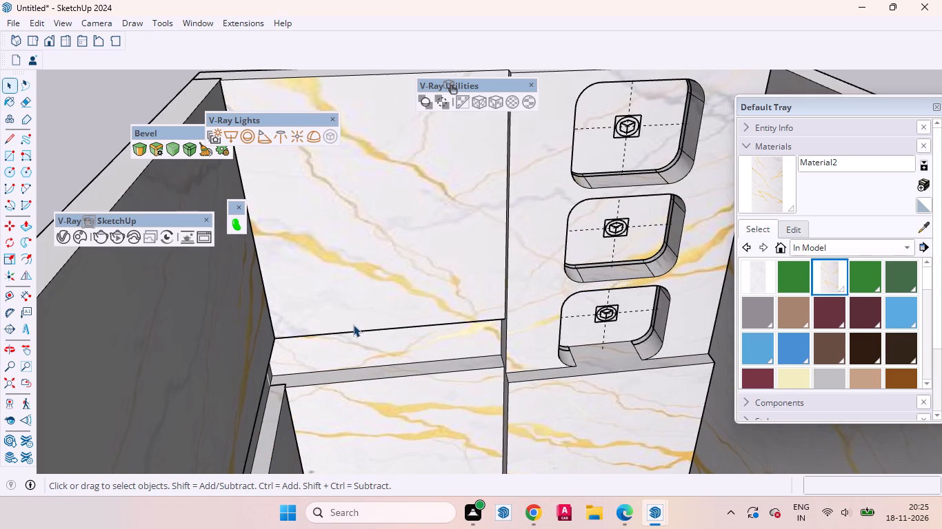
middle_click_drag(355, 353, 348, 176)
scroll(323, 225, "down", 2)
scroll(321, 228, "up", 1)
scroll(318, 232, "down", 7)
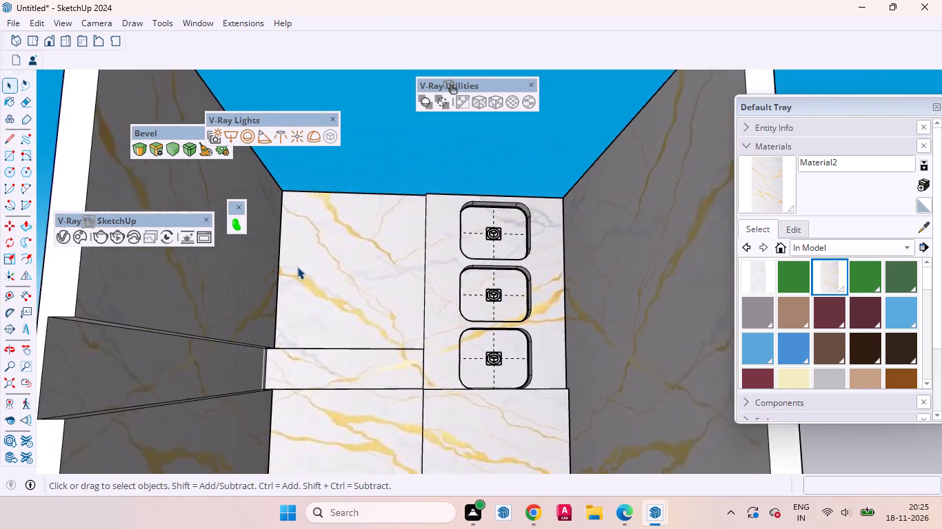
scroll(297, 267, "down", 2)
scroll(310, 331, "up", 11)
middle_click_drag(299, 322, 305, 236)
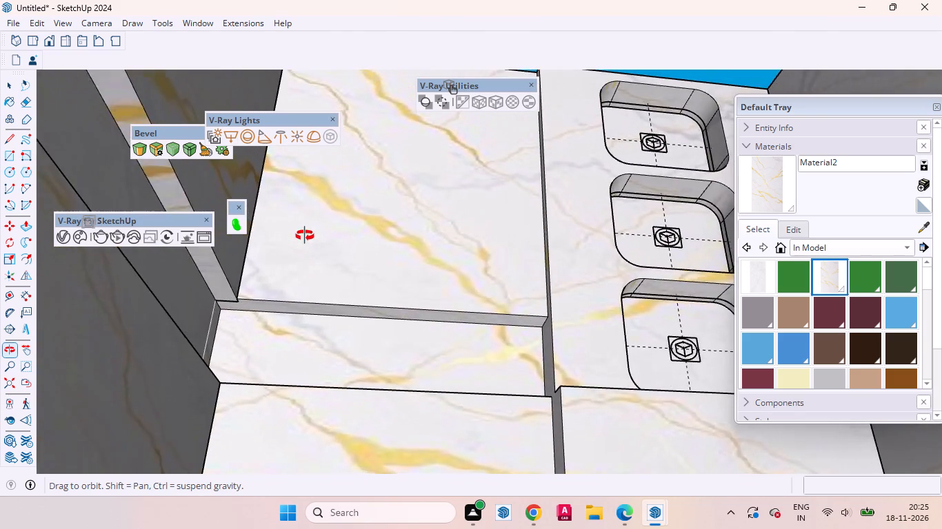
middle_click_drag(305, 236, 274, 212)
scroll(274, 212, "up", 1)
scroll(264, 302, "up", 2)
left_click(351, 343)
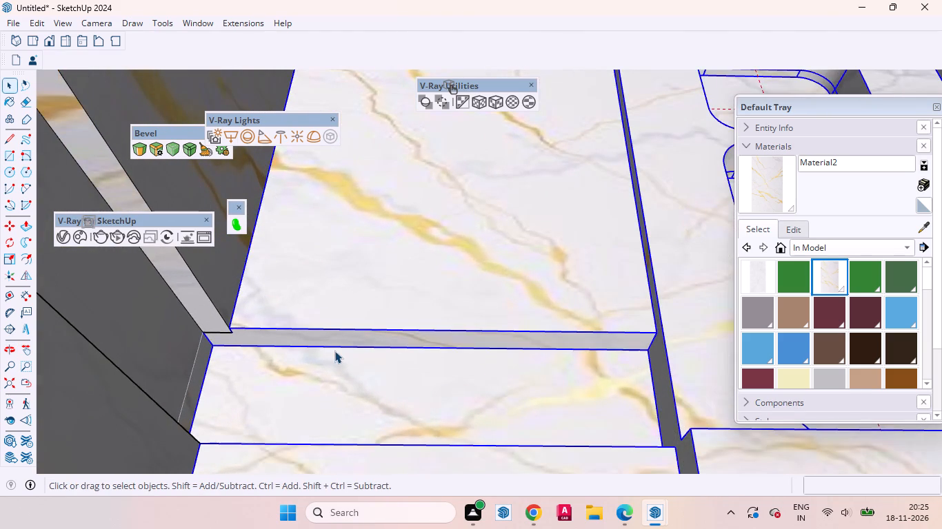
scroll(334, 351, "up", 2)
double_click(348, 340)
left_click(400, 348)
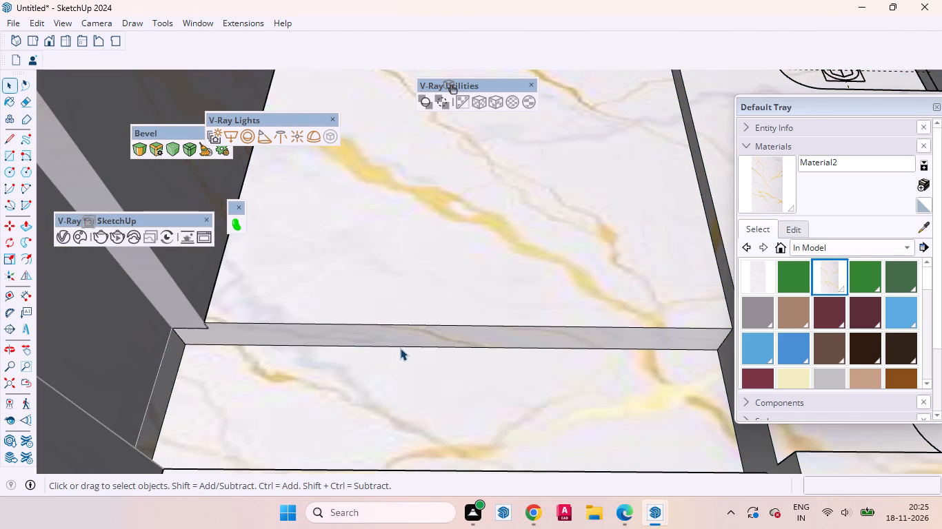
middle_click_drag(474, 350, 283, 335)
scroll(558, 370, "up", 5)
scroll(544, 293, "up", 3)
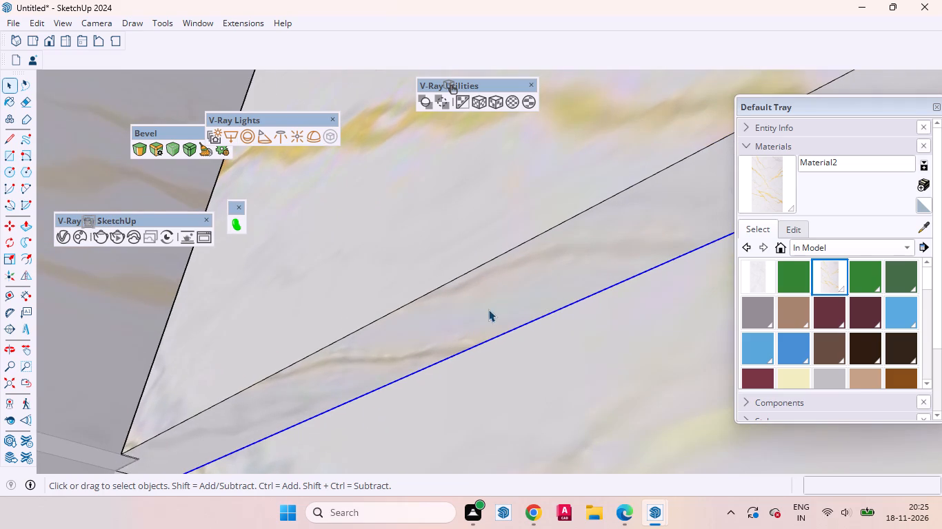
middle_click_drag(473, 329, 414, 342)
scroll(579, 301, "down", 2)
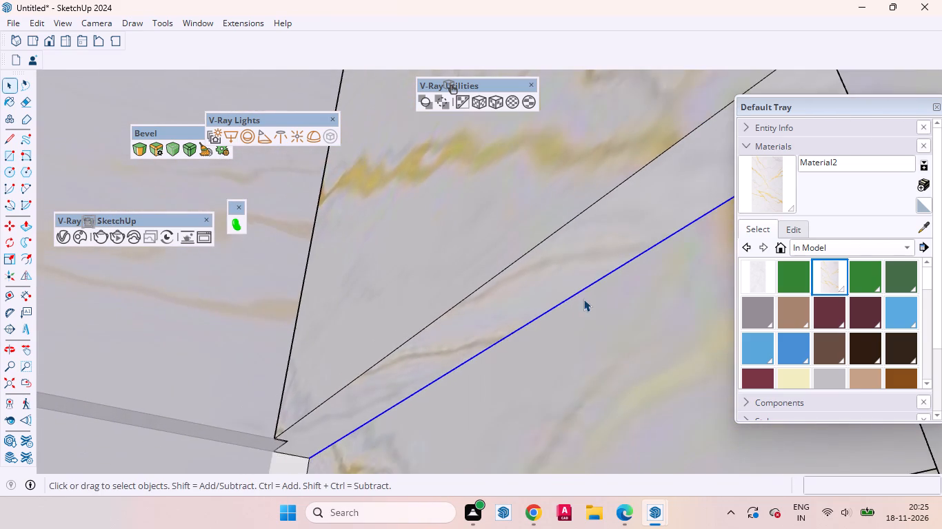
scroll(583, 299, "down", 5)
middle_click_drag(286, 382, 268, 377)
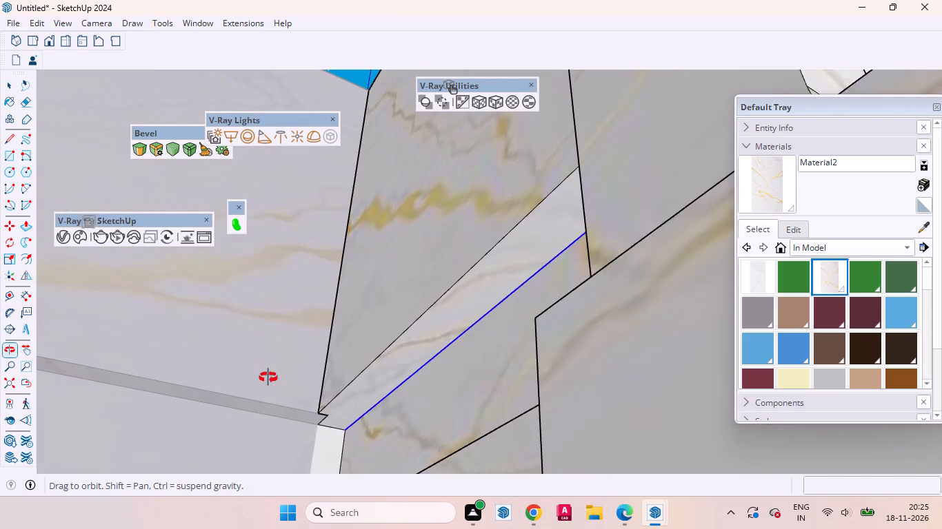
middle_click_drag(268, 377, 269, 380)
scroll(466, 327, "up", 6)
key("m")
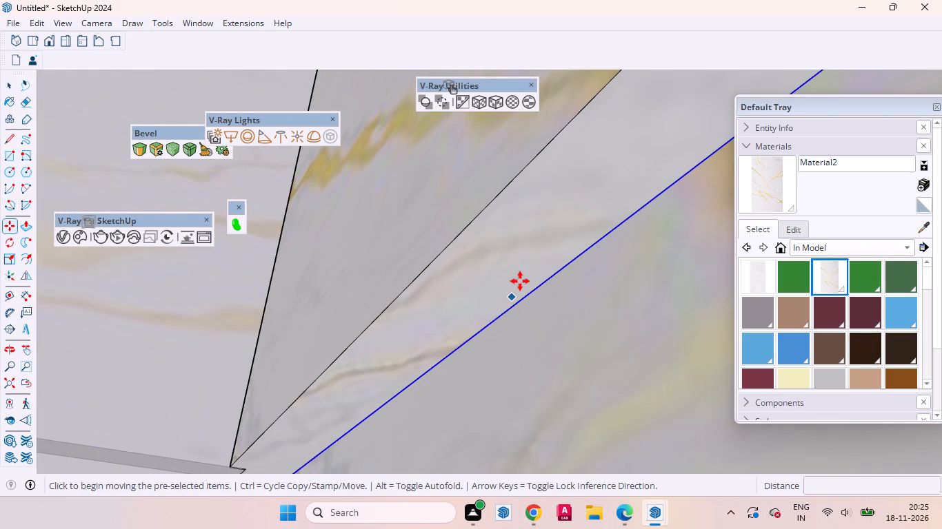
left_click(535, 269)
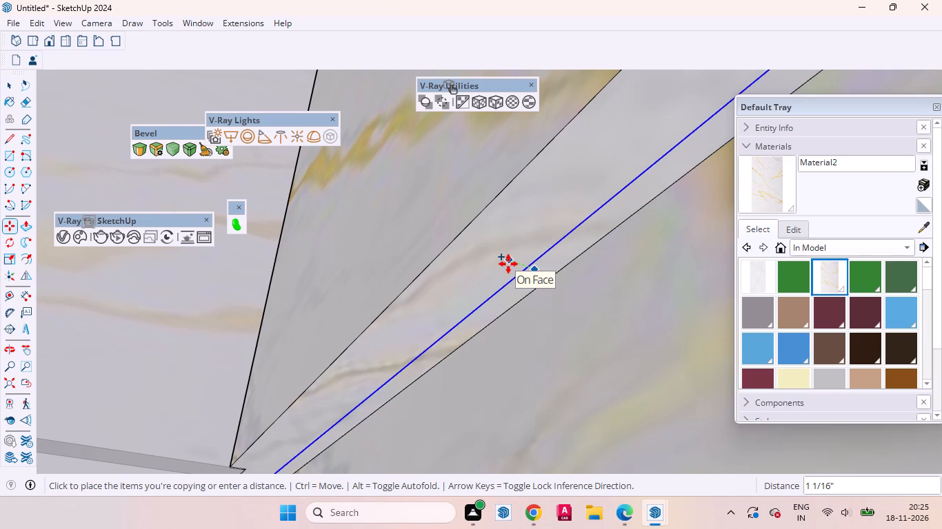
key("1")
key("Return")
key("space")
Group the narrow 1-inch strip face with its edges on the underside of the back wall's upper panel.
middle_click_drag(459, 299, 630, 388)
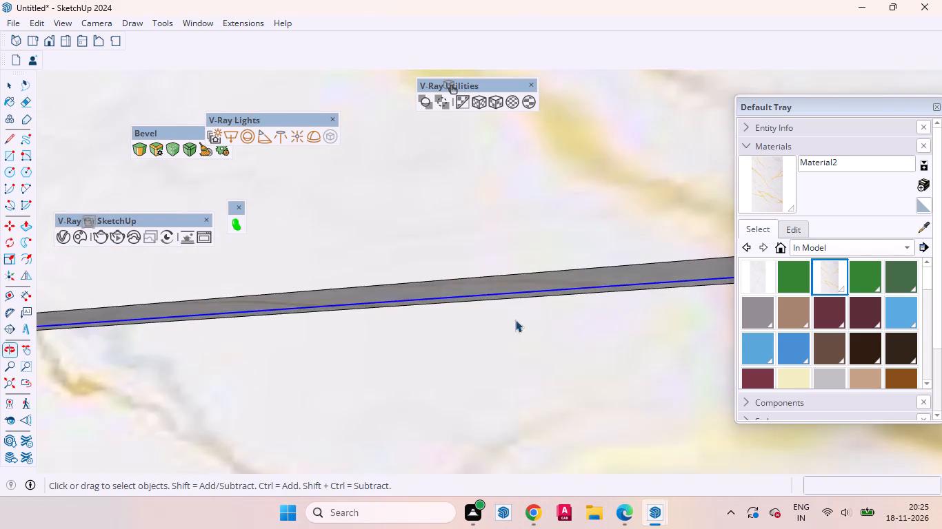
scroll(514, 320, "down", 13)
middle_click_drag(412, 318, 542, 238)
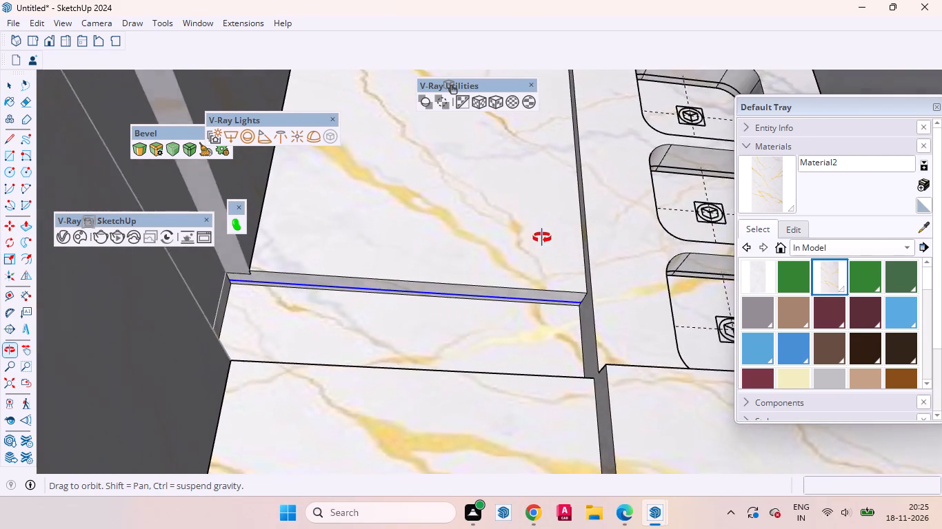
middle_click_drag(542, 238, 543, 236)
scroll(386, 293, "up", 7)
left_click(400, 284)
scroll(418, 301, "up", 3)
middle_click_drag(416, 302, 412, 284)
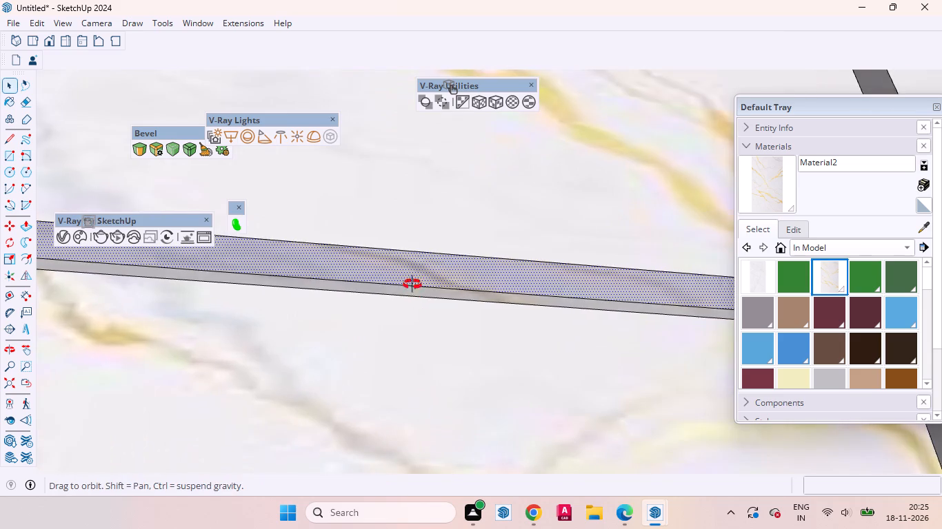
middle_click_drag(412, 284, 413, 226)
scroll(414, 299, "up", 6)
middle_click_drag(423, 300, 348, 248)
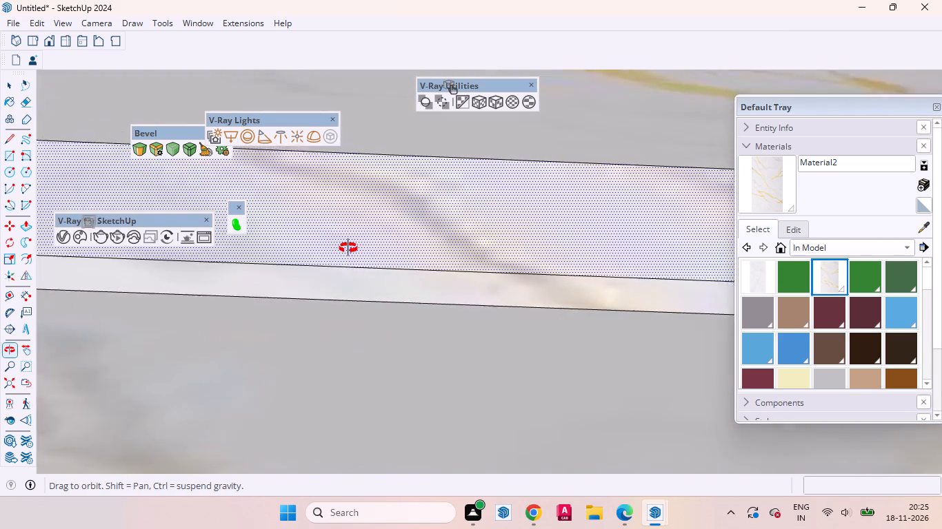
middle_click_drag(348, 248, 348, 251)
double_click(412, 299)
right_click(412, 299)
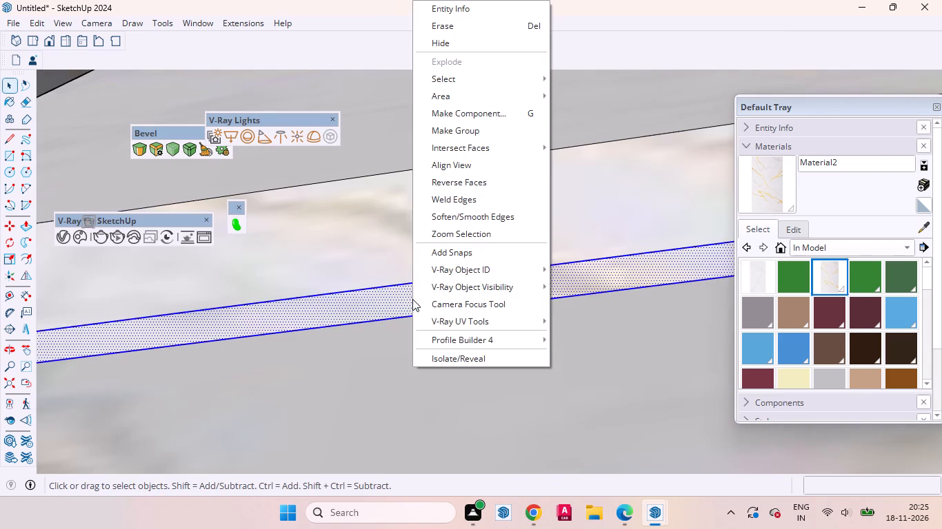
left_click(453, 136)
Convert the grouped back-wall strip into a V-Ray mesh light and leave the wall group.
left_click(327, 136)
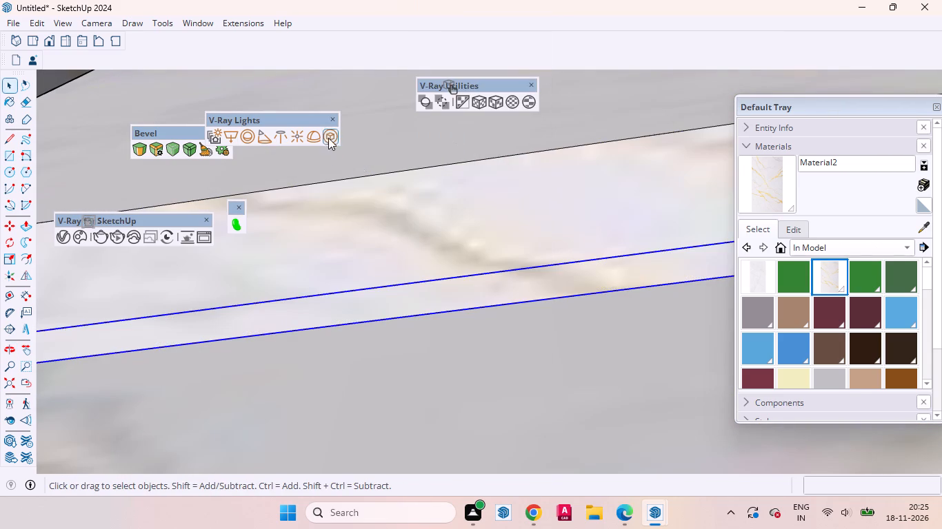
key("space")
middle_click_drag(476, 227, 426, 477)
scroll(525, 343, "down", 7)
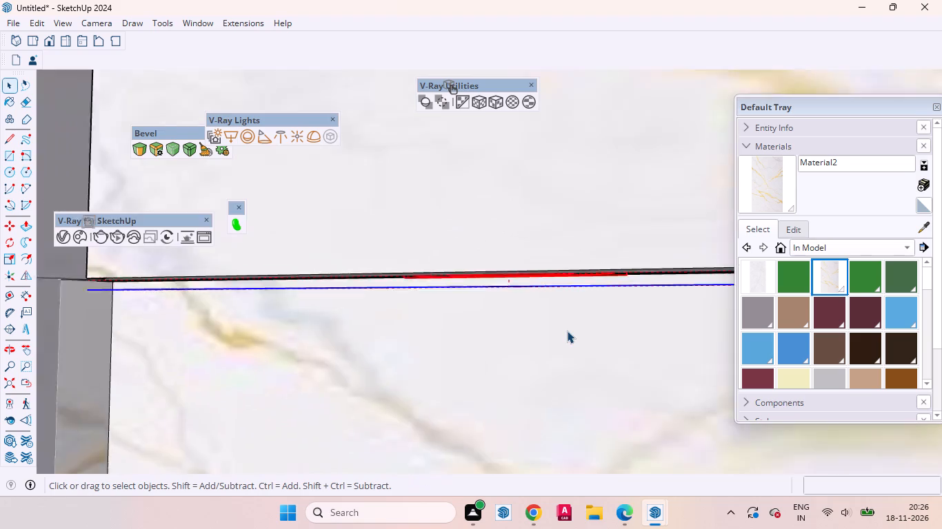
scroll(567, 331, "down", 20)
scroll(567, 331, "down", 8)
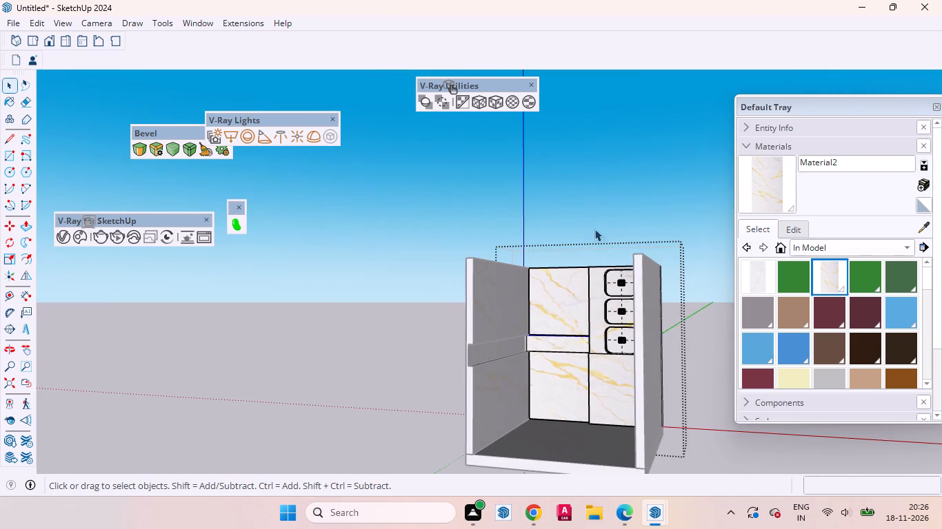
left_click(596, 218)
Open the left side wall's group for editing at the underside of its upper stepped panel.
scroll(520, 331, "up", 7)
middle_click_drag(490, 349, 443, 243)
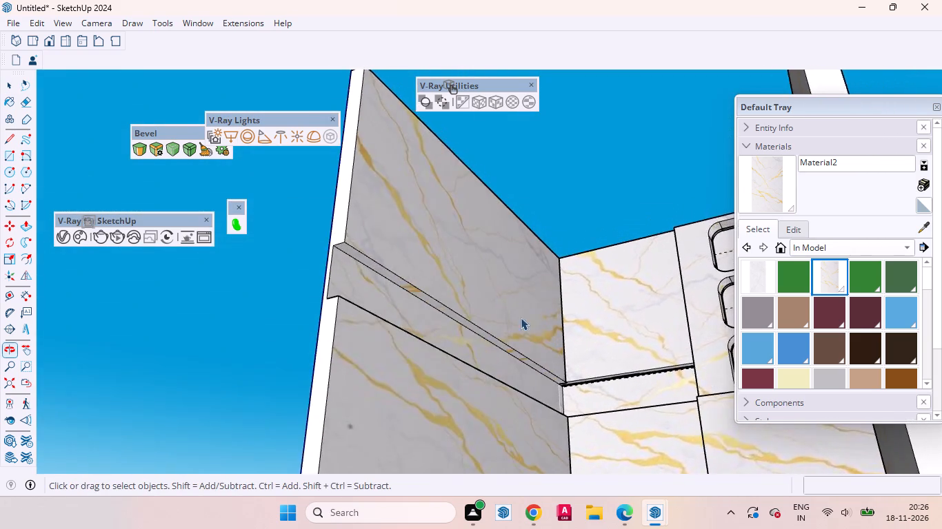
scroll(536, 330, "up", 15)
middle_click_drag(589, 429, 476, 354)
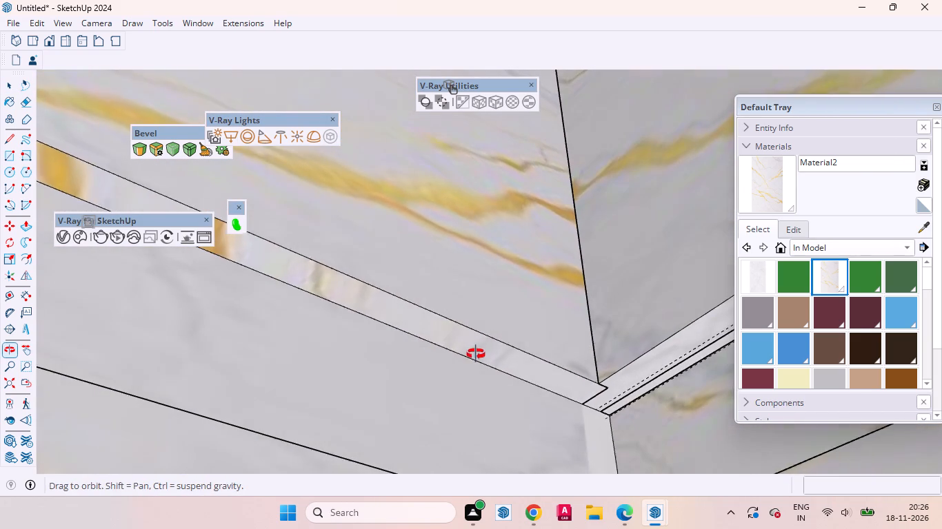
middle_click_drag(476, 354, 477, 354)
left_click(530, 354)
left_click(530, 354)
left_click(526, 354)
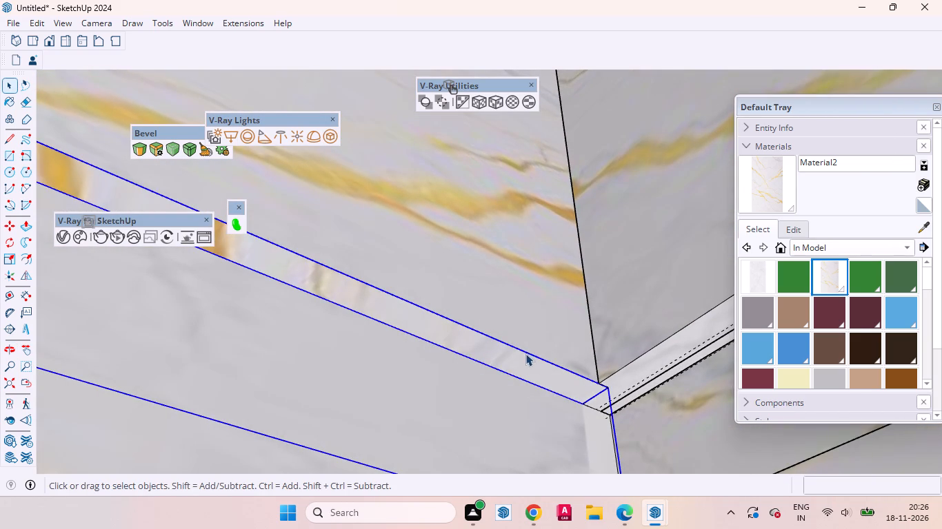
double_click(515, 346)
left_click(519, 315)
left_click(504, 345)
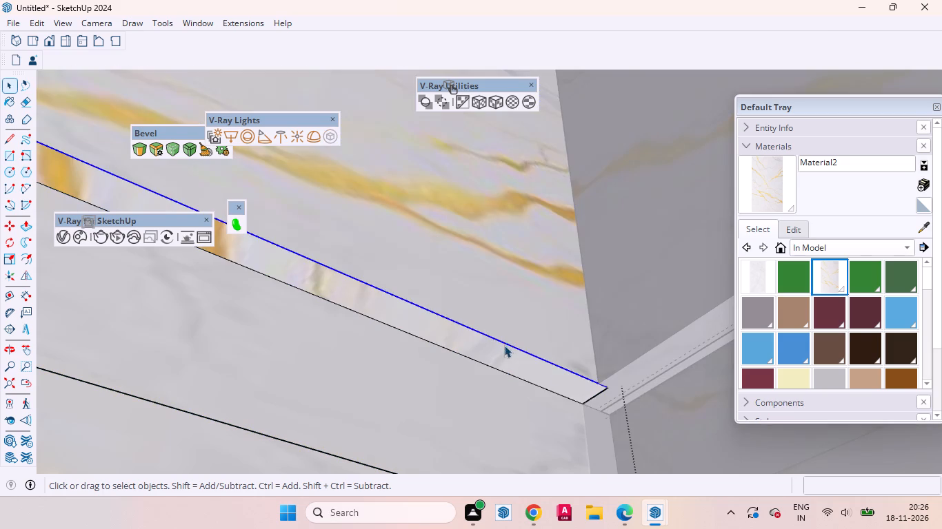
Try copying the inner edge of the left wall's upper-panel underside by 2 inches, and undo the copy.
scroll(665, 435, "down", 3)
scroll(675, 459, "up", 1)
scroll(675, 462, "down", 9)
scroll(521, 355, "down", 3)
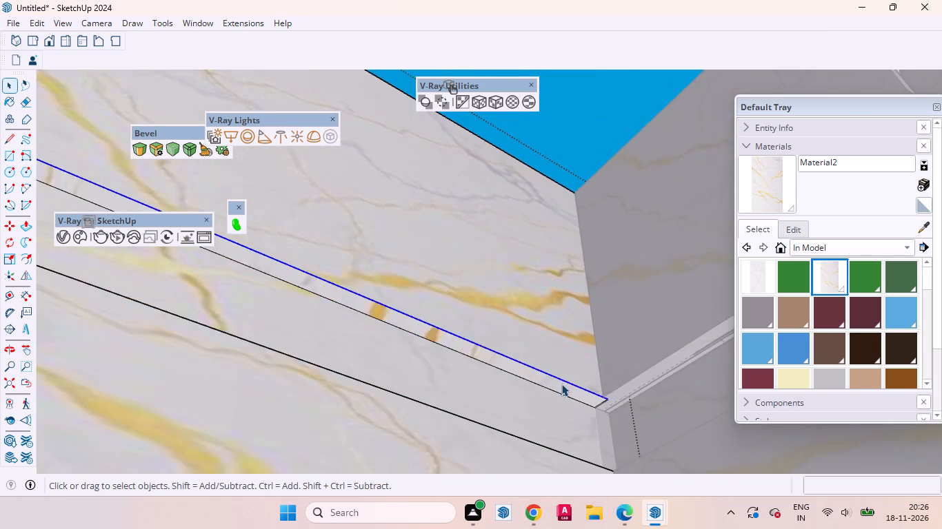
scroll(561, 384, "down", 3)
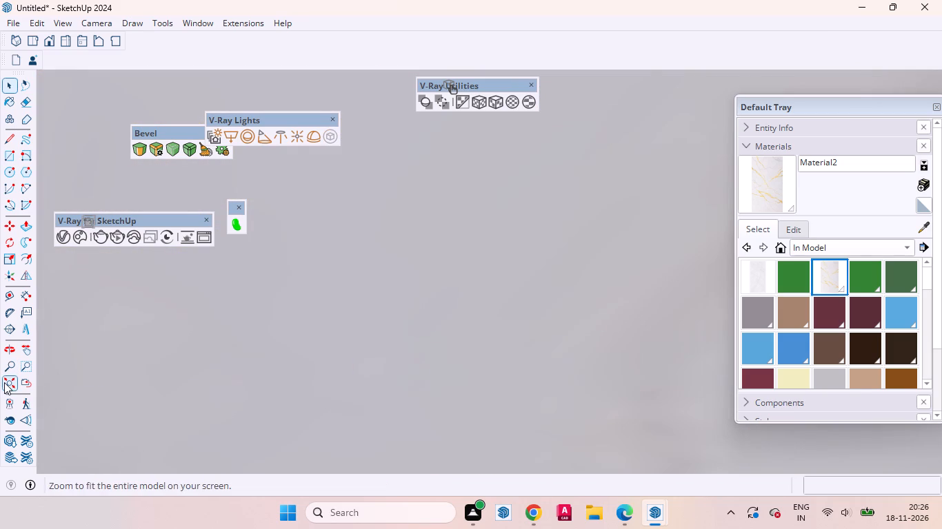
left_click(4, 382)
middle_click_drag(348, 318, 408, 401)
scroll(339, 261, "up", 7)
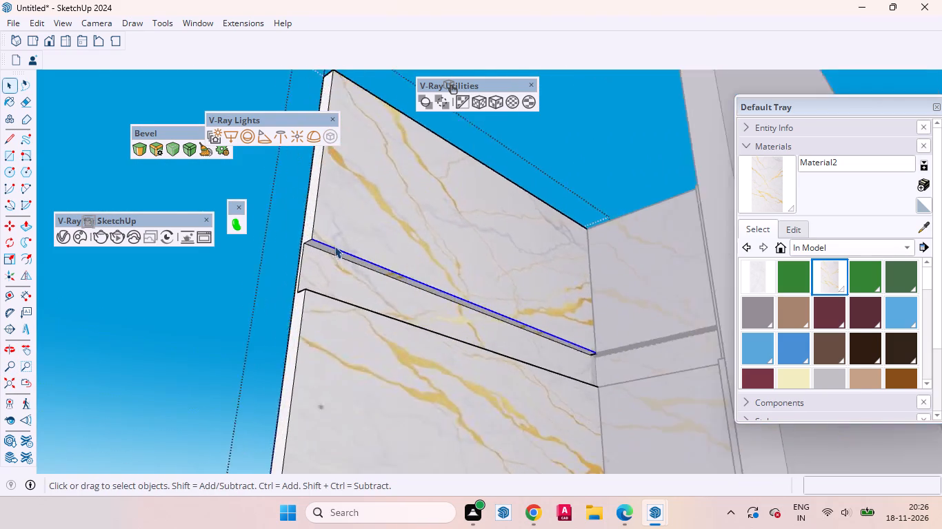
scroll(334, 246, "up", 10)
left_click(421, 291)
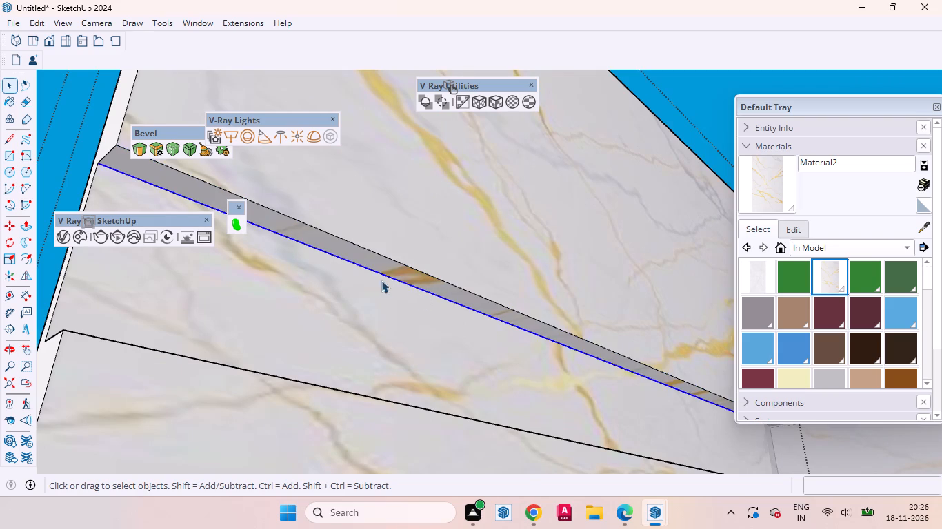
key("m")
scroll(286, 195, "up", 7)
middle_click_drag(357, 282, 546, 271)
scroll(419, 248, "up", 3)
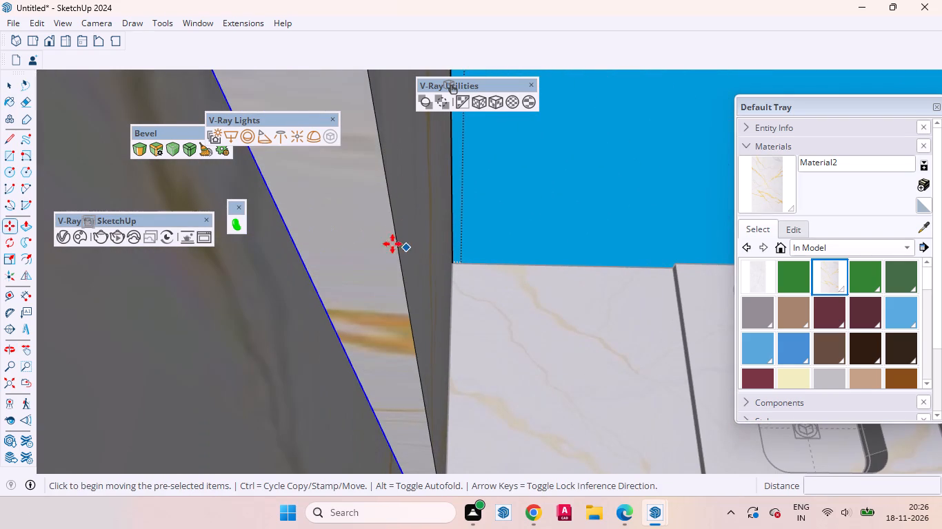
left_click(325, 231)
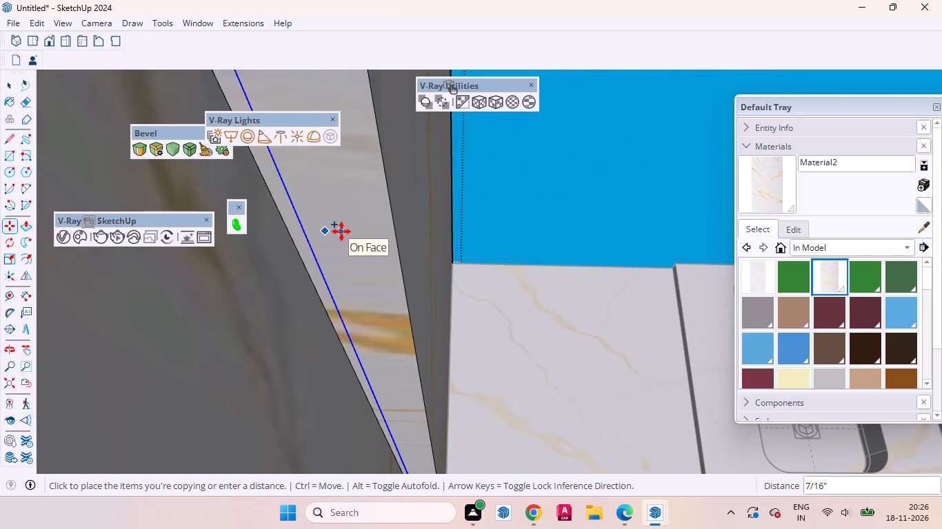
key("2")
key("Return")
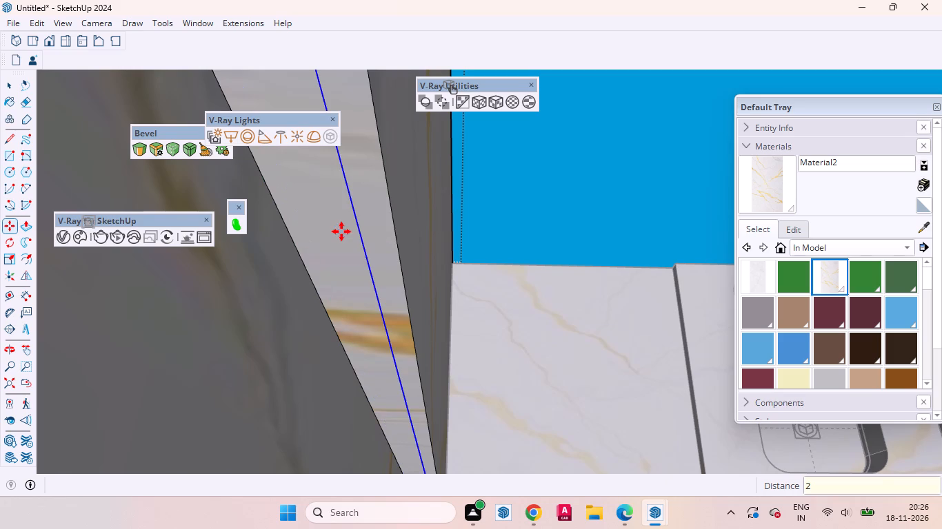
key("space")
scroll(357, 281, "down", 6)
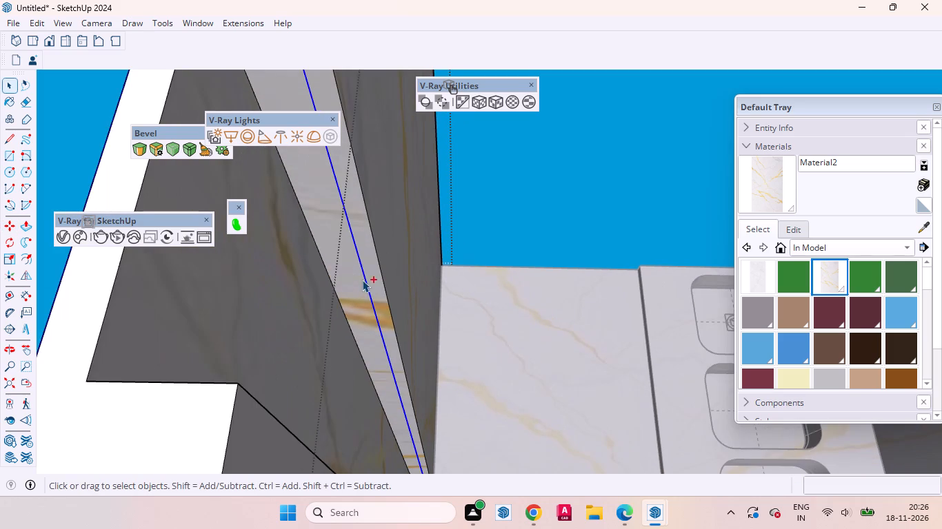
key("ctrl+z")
Copy the inner edge of the left wall's upper-panel underside 1 inch across that face.
scroll(312, 260, "up", 5)
left_click(317, 238)
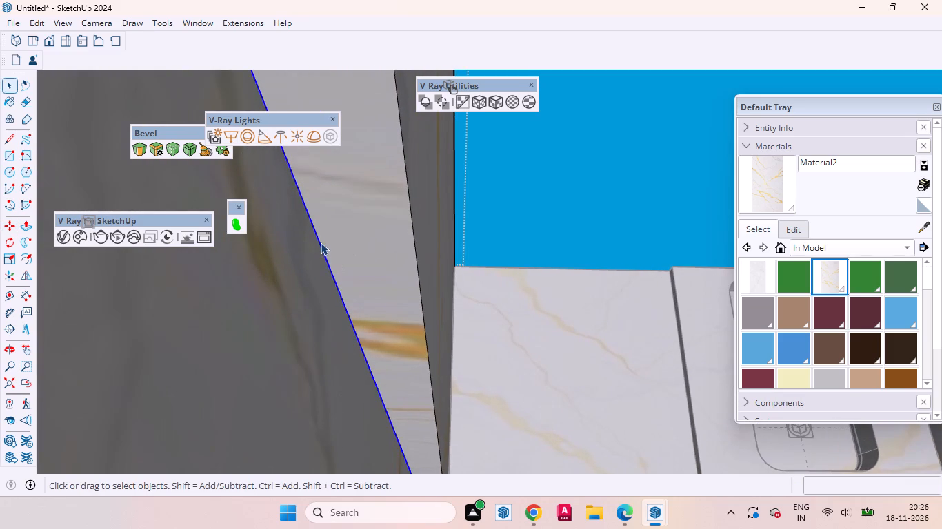
key("m")
scroll(321, 244, "up", 4)
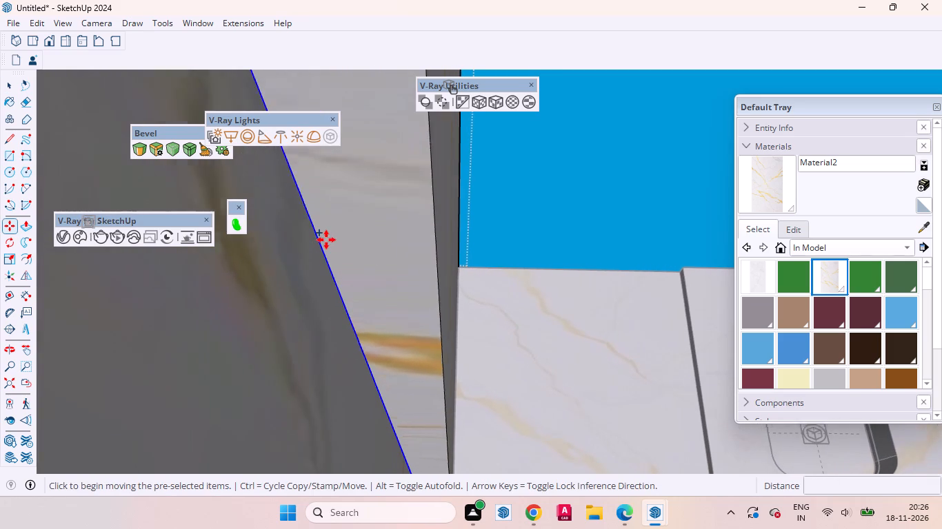
left_click(326, 240)
key("1")
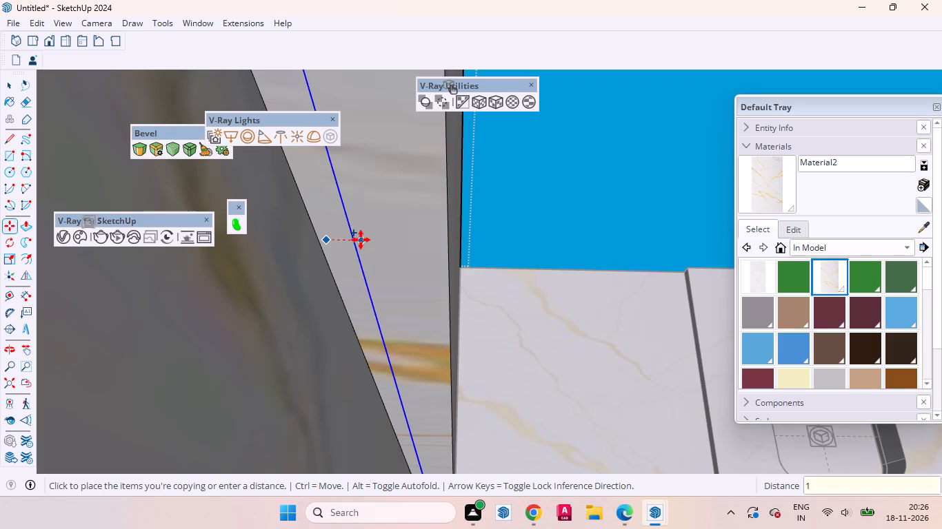
key("Return")
key("space")
Group the narrow 1-inch strip face with its edges on the left wall's underside.
double_click(345, 243)
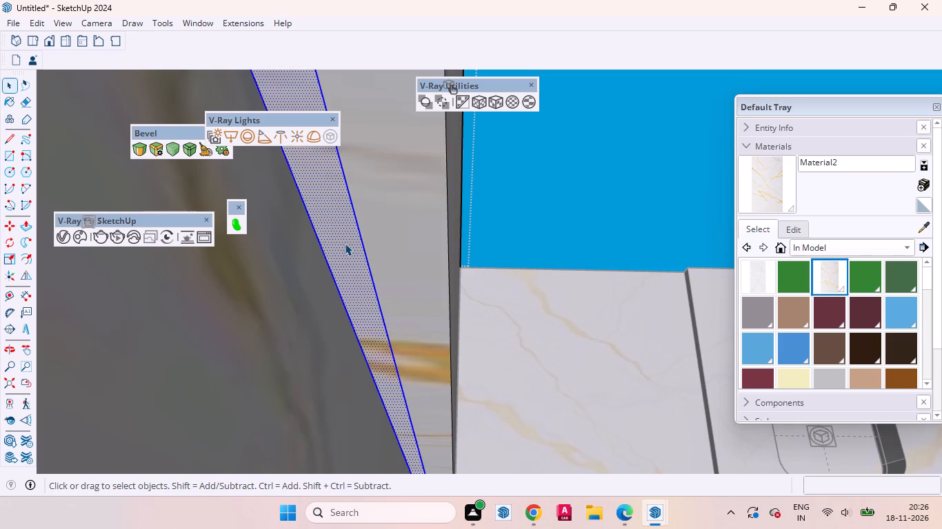
right_click(345, 243)
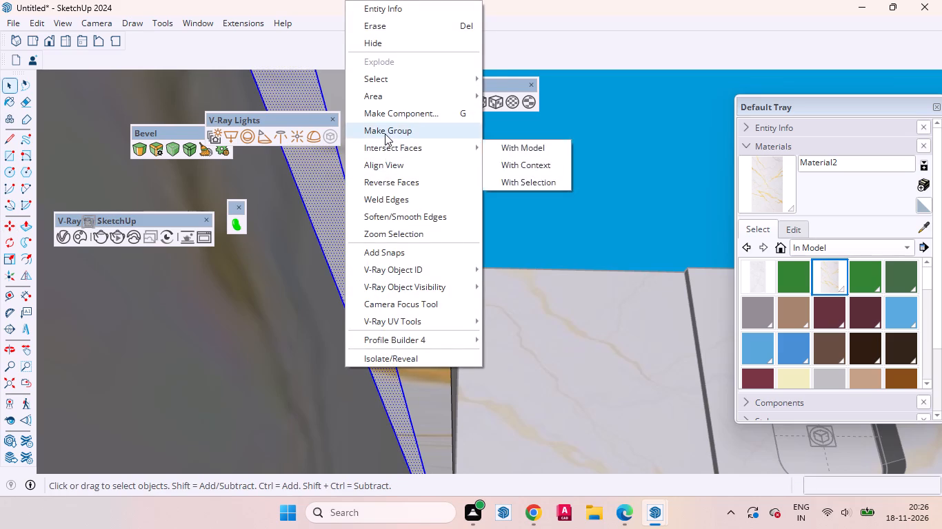
left_click(385, 134)
Convert the grouped left-wall strip into a V-Ray mesh light and leave the wall group.
left_click(329, 136)
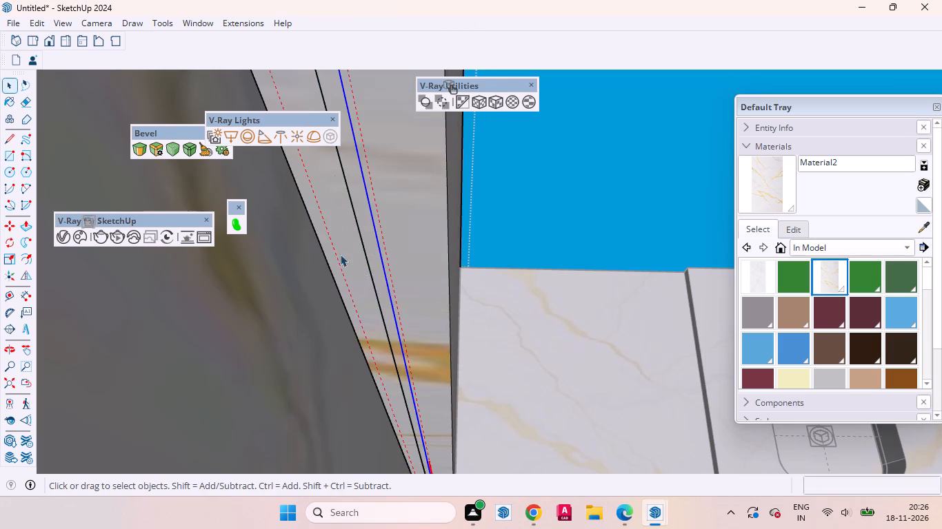
key("space")
scroll(347, 302, "down", 16)
scroll(306, 328, "up", 1)
scroll(306, 329, "down", 6)
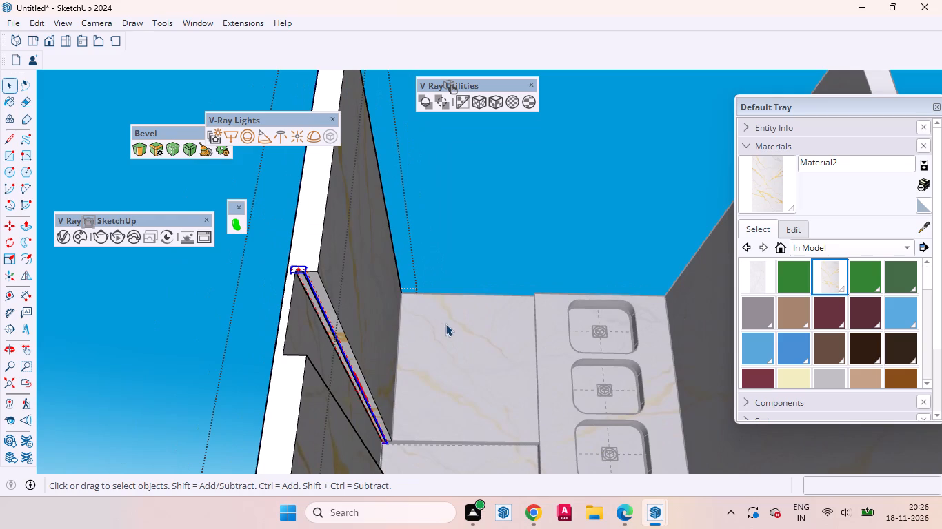
scroll(455, 309, "down", 9)
middle_click_drag(488, 321, 461, 526)
left_click(620, 398)
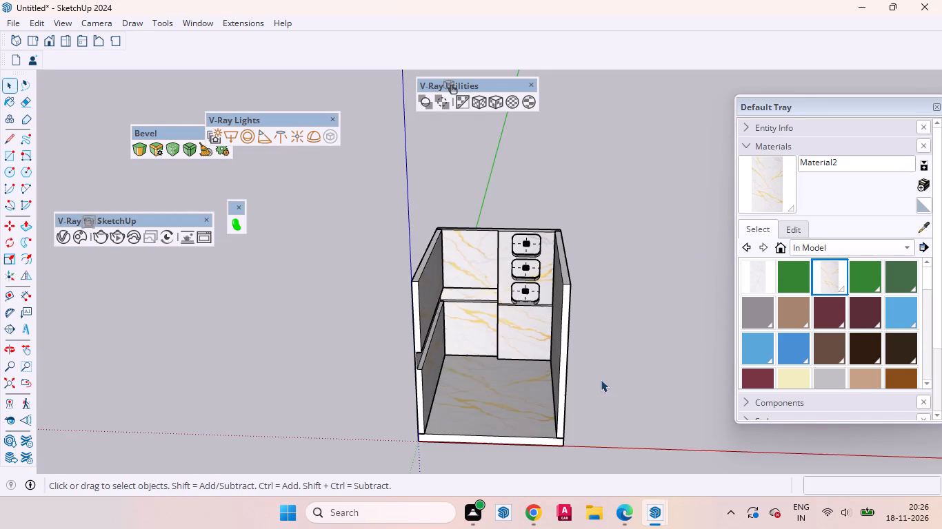
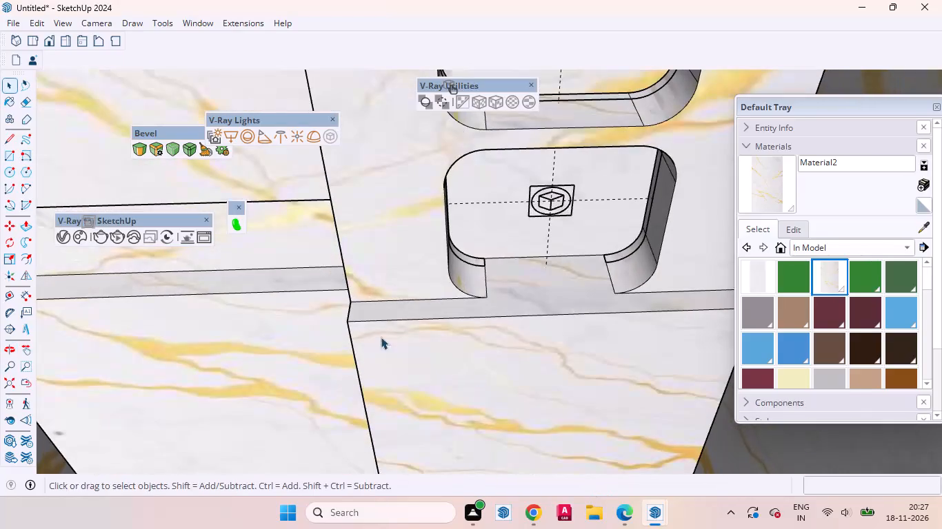
Examine the marble-clad room and show it in the standard front view.
scroll(298, 298, "down", 1)
scroll(316, 298, "up", 1)
scroll(325, 300, "down", 1)
scroll(345, 302, "up", 1)
scroll(370, 307, "down", 3)
scroll(373, 308, "up", 1)
scroll(373, 308, "down", 16)
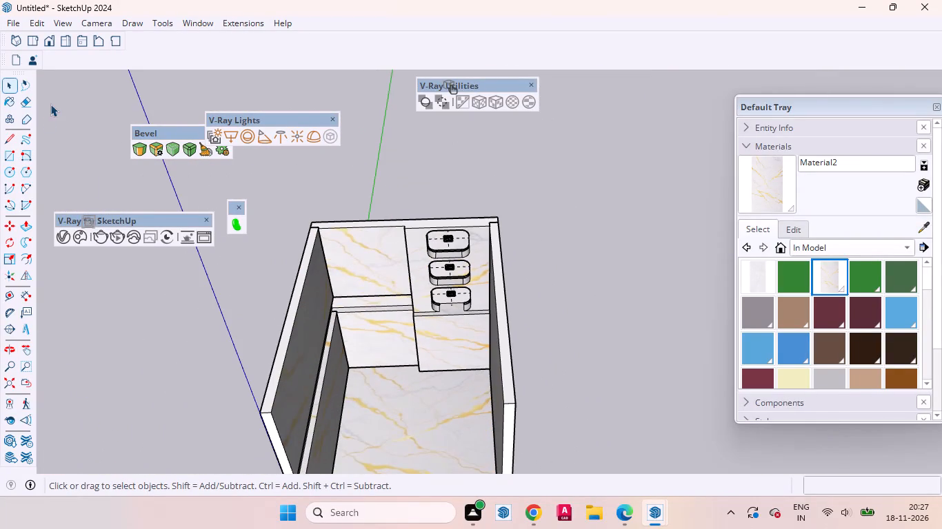
left_click(54, 40)
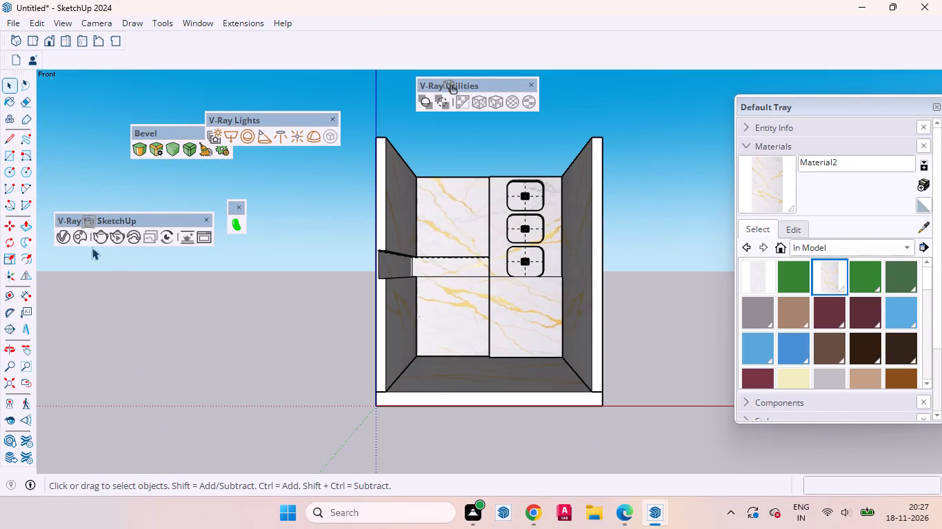
Open Material2's reflection settings in the V-Ray Asset Editor and set its Surface Control to Use Glossiness.
left_click(66, 236)
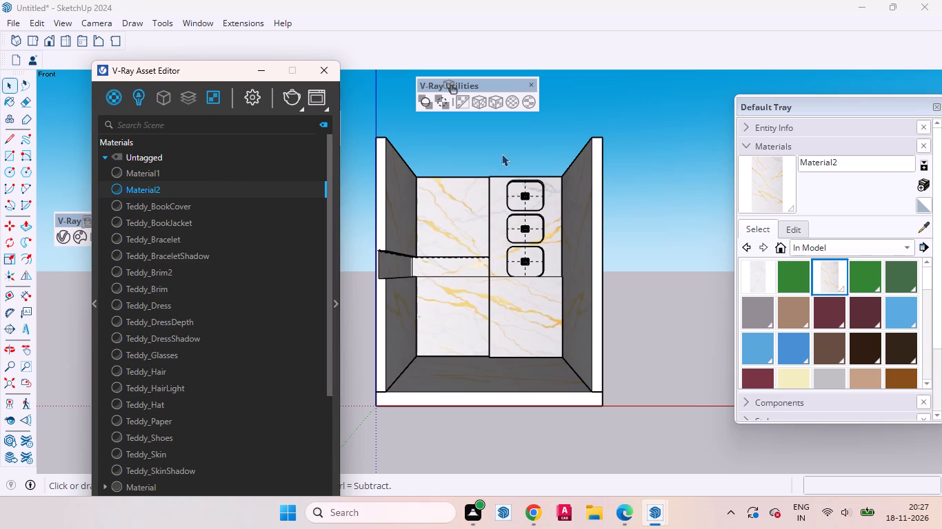
left_click(332, 302)
left_click(455, 355)
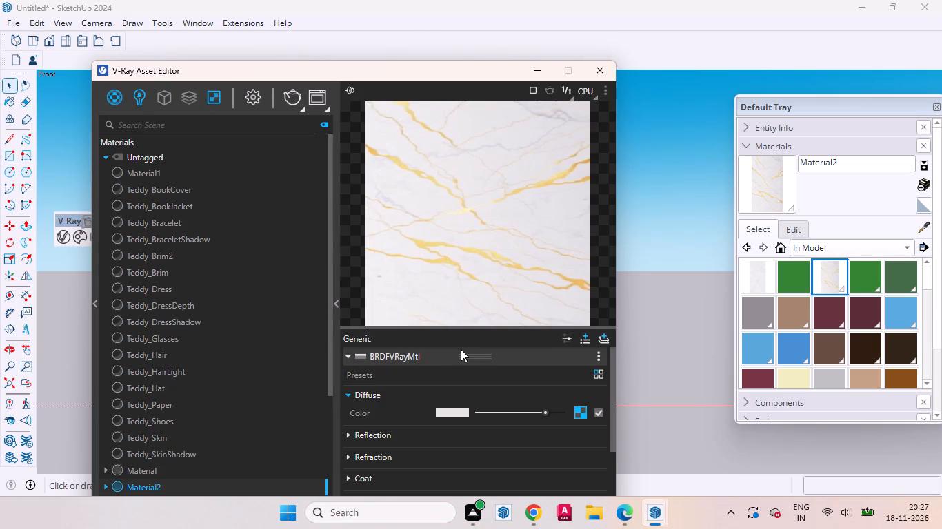
scroll(482, 387, "down", 2)
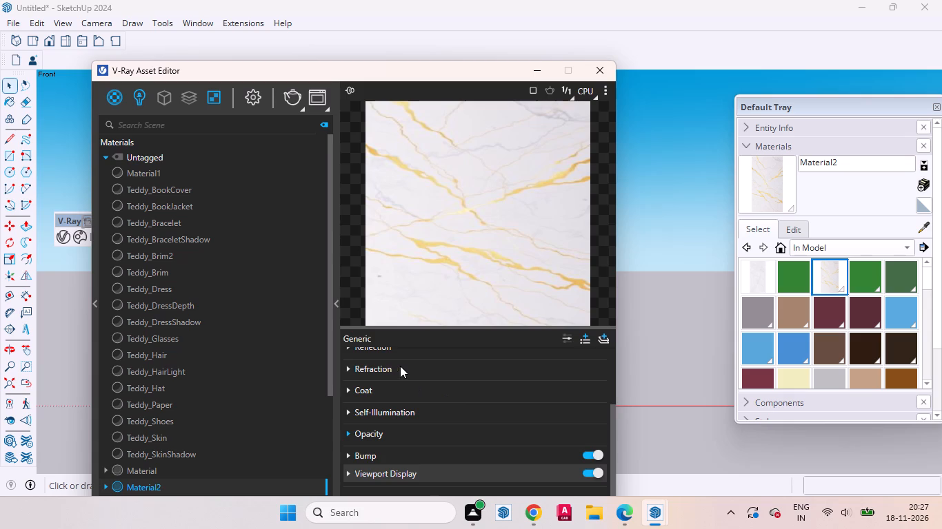
scroll(405, 371, "up", 1)
left_click(418, 414)
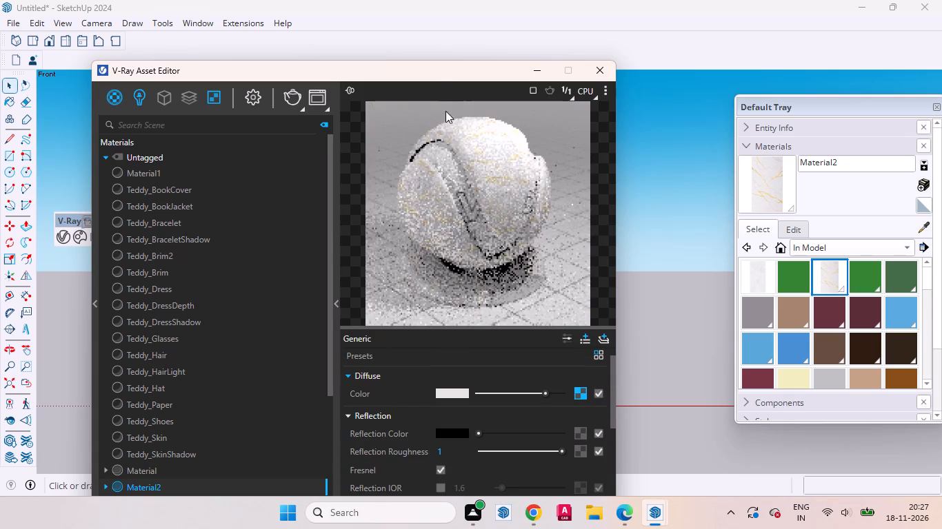
left_click_drag(433, 68, 455, 0)
scroll(462, 357, "up", 1)
scroll(462, 357, "down", 1)
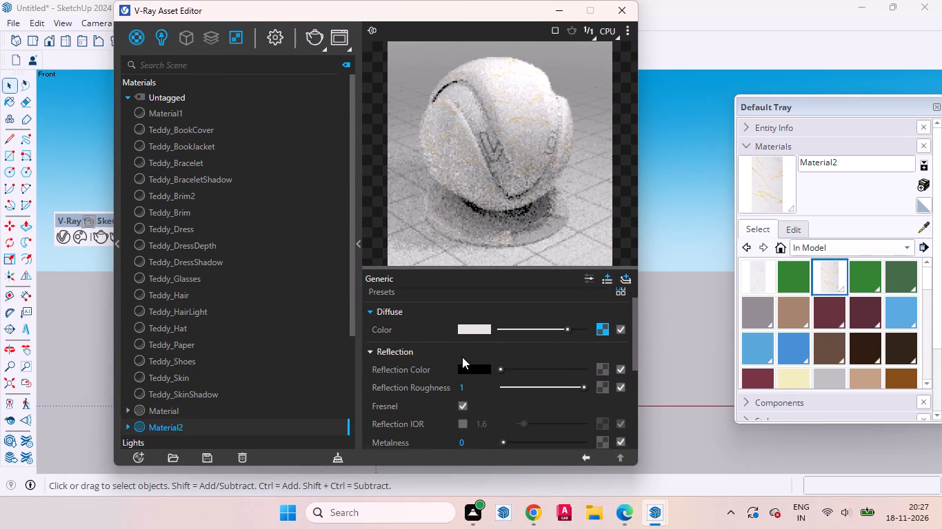
scroll(494, 360, "down", 1)
left_click(625, 346)
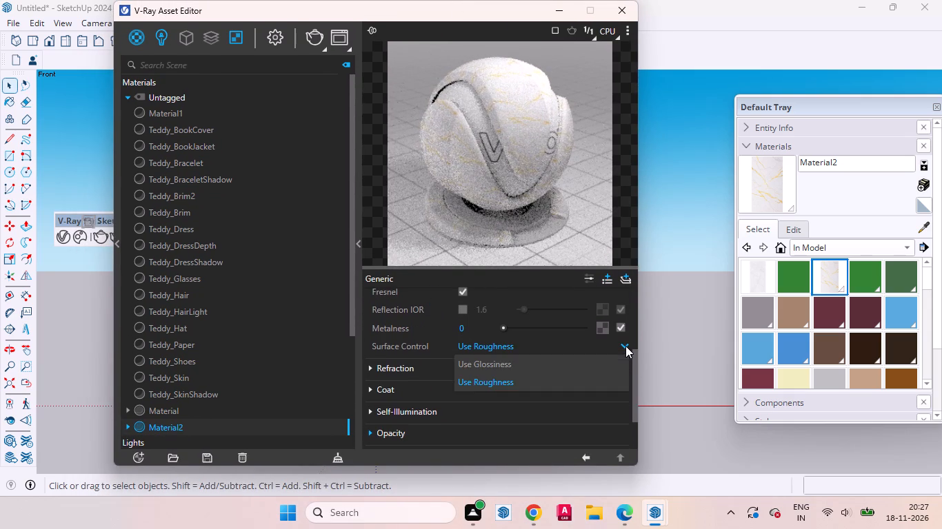
left_click(523, 366)
Raise Material2's reflection color from black to a medium light grey and collapse the material settings.
scroll(495, 356, "up", 2)
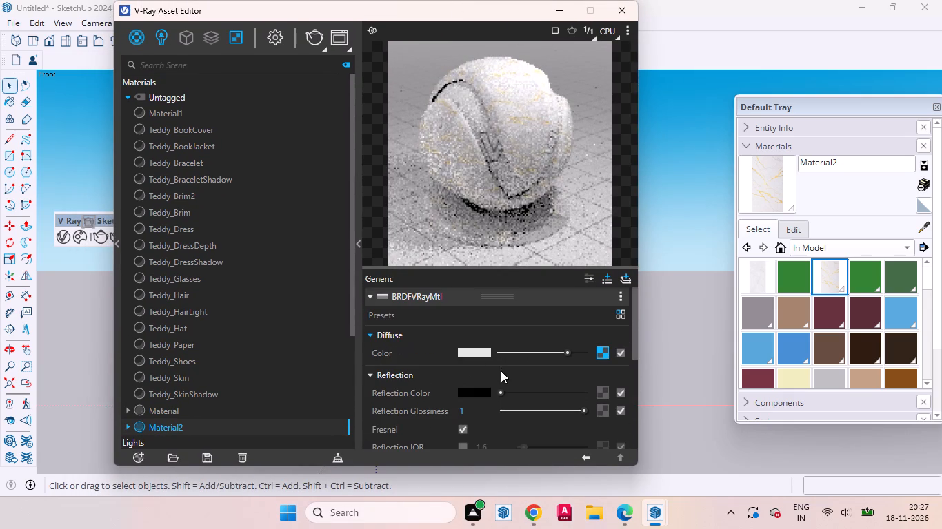
left_click_drag(501, 392, 528, 394)
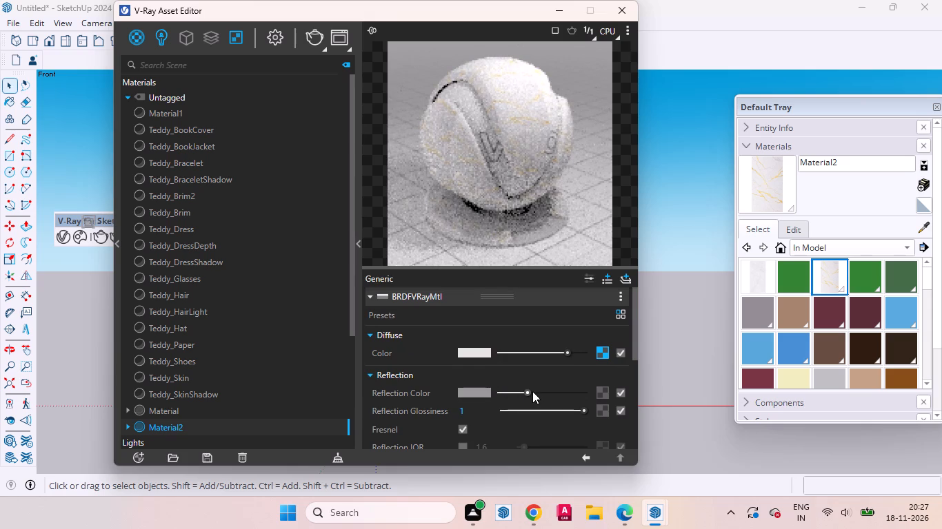
left_click(531, 392)
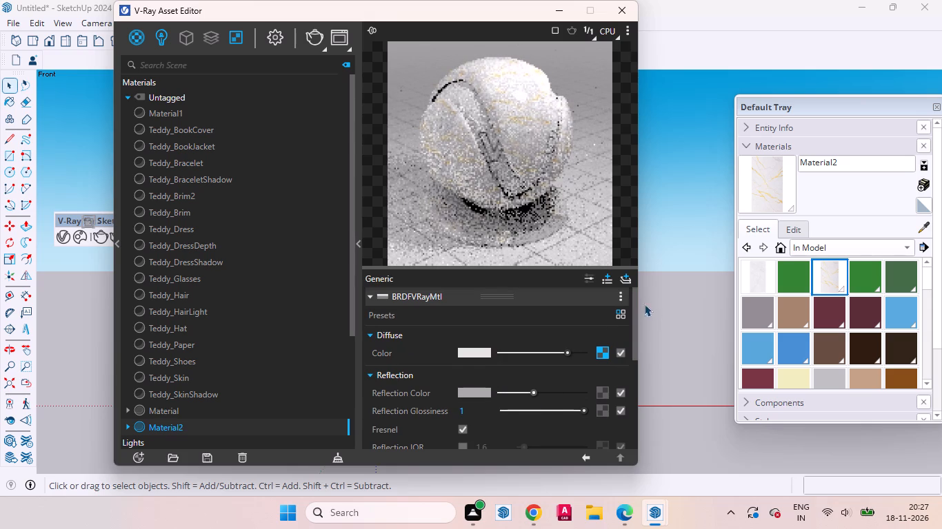
left_click(360, 240)
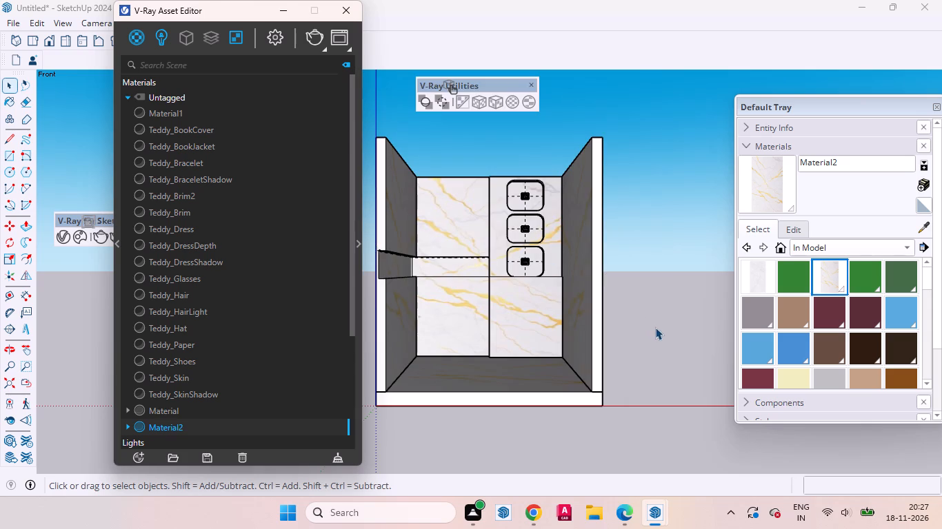
Examine the room's marble floor, walls, niches and recessed wall band from the front and several other angles.
left_click(655, 327)
scroll(473, 188, "up", 7)
scroll(689, 255, "down", 8)
middle_click_drag(565, 322, 597, 490)
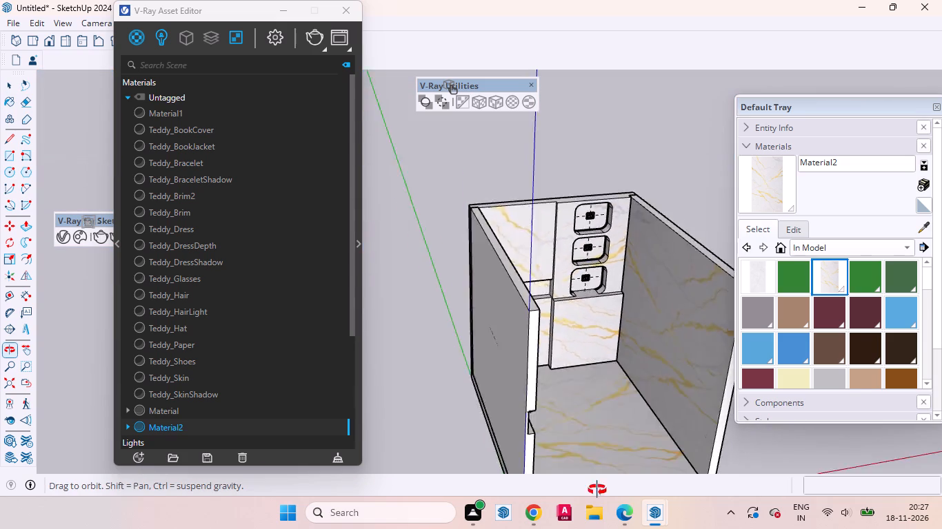
middle_click_drag(597, 490, 596, 517)
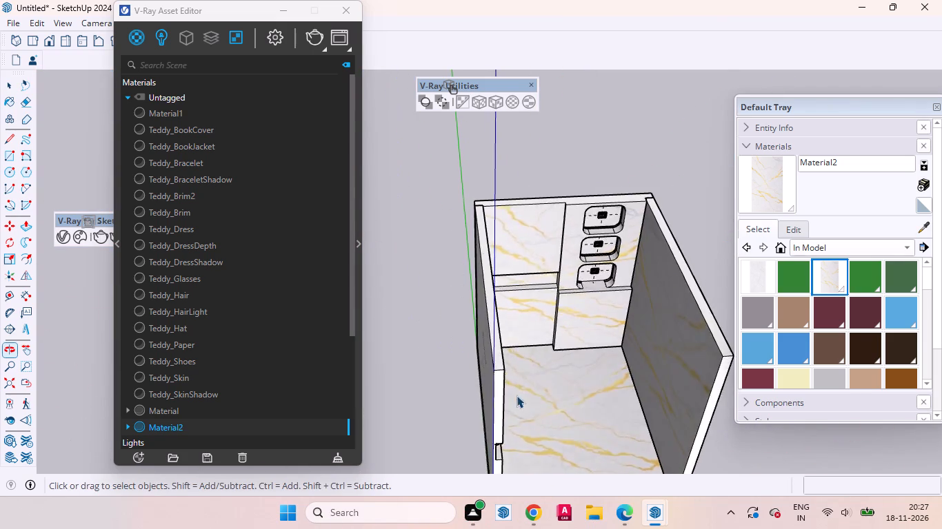
scroll(434, 187, "down", 8)
middle_click_drag(527, 289, 525, 426)
scroll(510, 351, "up", 3)
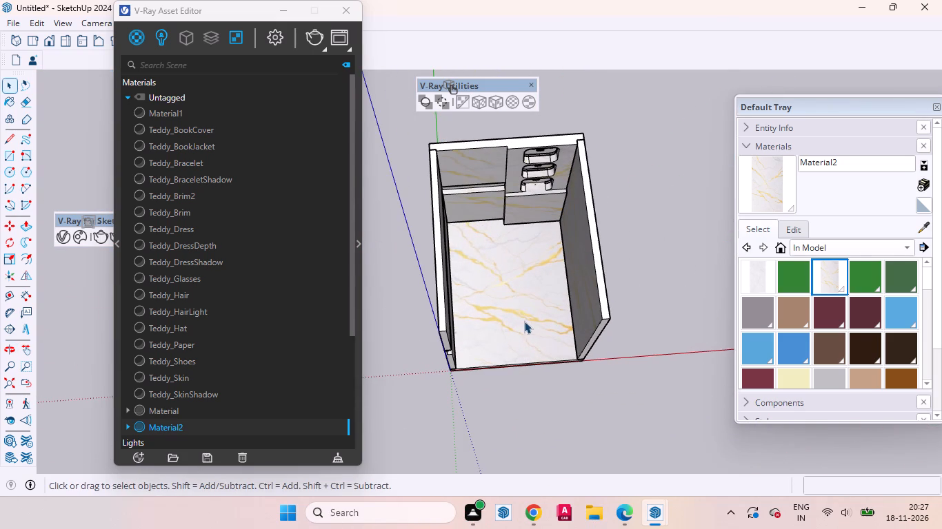
left_click(524, 321)
left_click(650, 343)
scroll(540, 345, "up", 7)
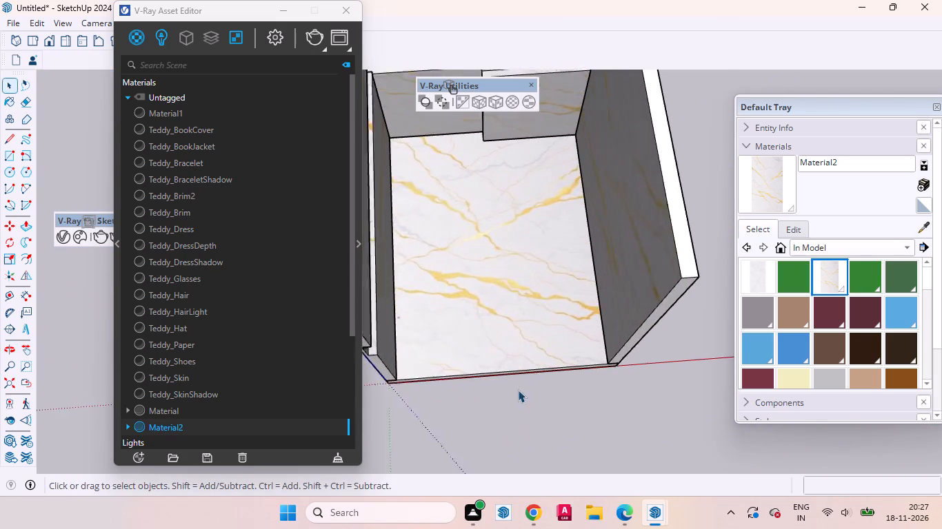
scroll(518, 390, "up", 1)
middle_click_drag(497, 391, 517, 251)
scroll(517, 251, "up", 1)
scroll(508, 284, "down", 2)
scroll(507, 301, "up", 1)
scroll(507, 303, "down", 10)
scroll(467, 266, "up", 2)
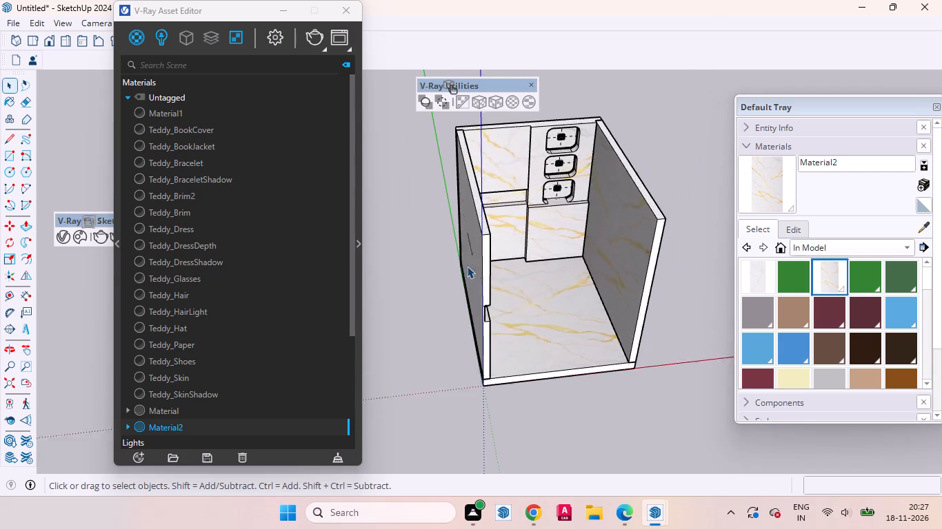
scroll(467, 266, "up", 2)
middle_click_drag(450, 267, 357, 236)
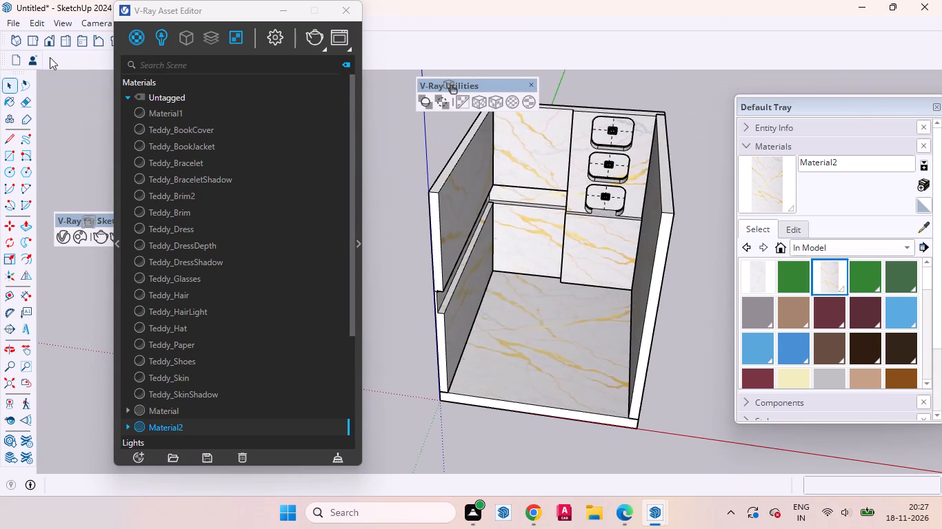
left_click(46, 43)
scroll(413, 185, "up", 3)
scroll(594, 257, "down", 3)
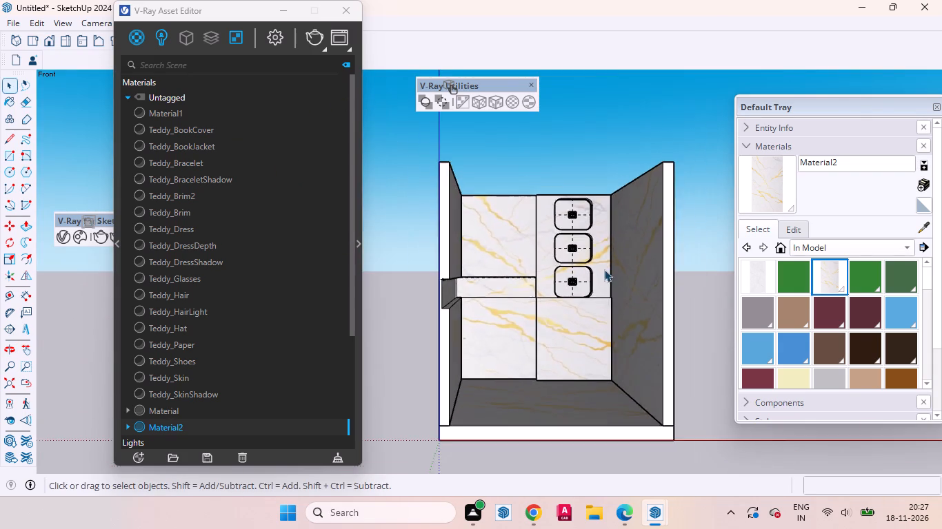
scroll(520, 256, "up", 13)
scroll(658, 306, "down", 10)
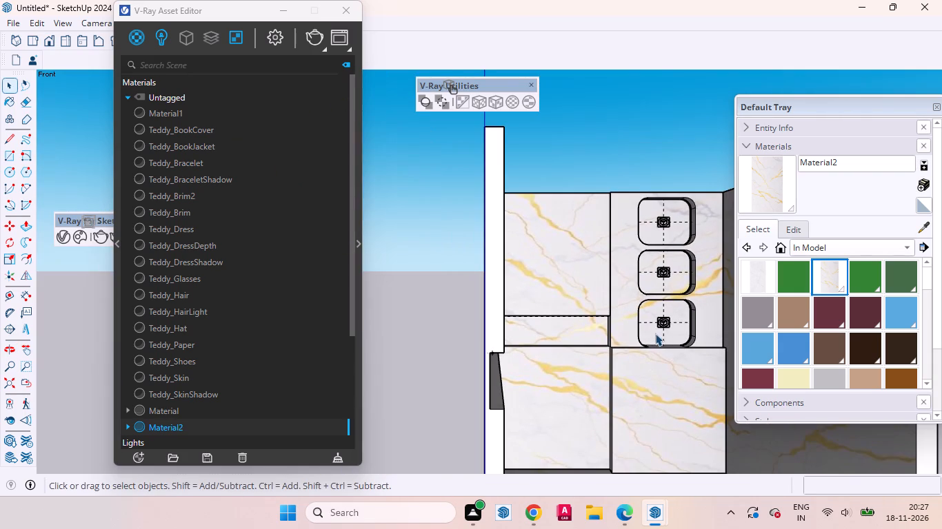
scroll(710, 324, "down", 3)
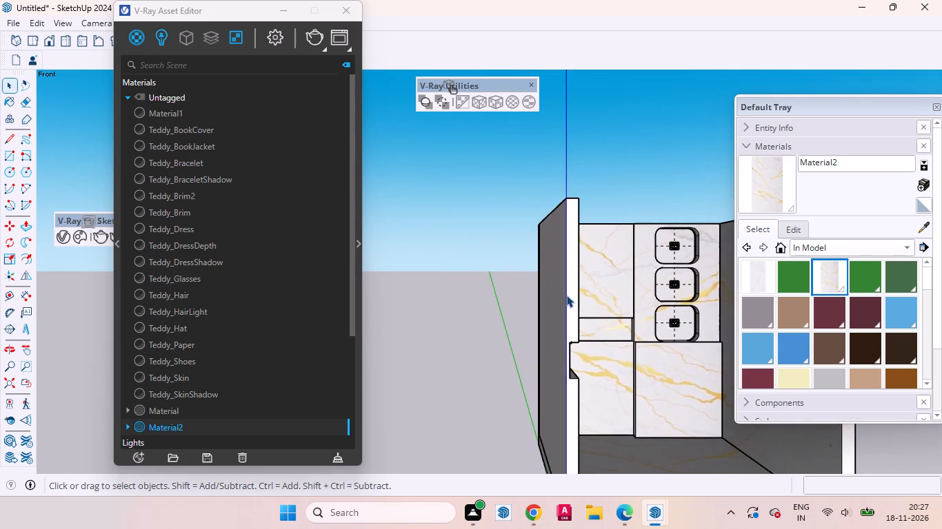
scroll(568, 315, "up", 3)
middle_click_drag(520, 340, 410, 257)
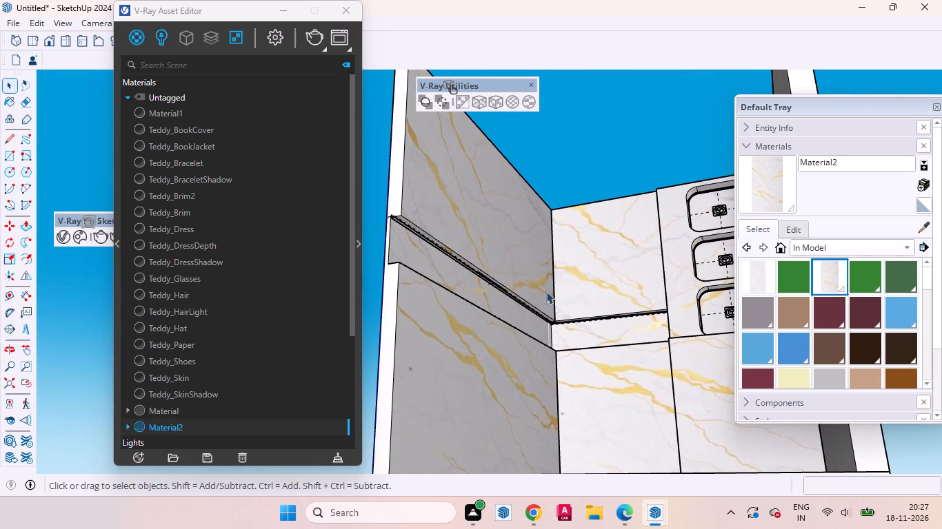
scroll(562, 304, "down", 3)
middle_click_drag(577, 340, 569, 473)
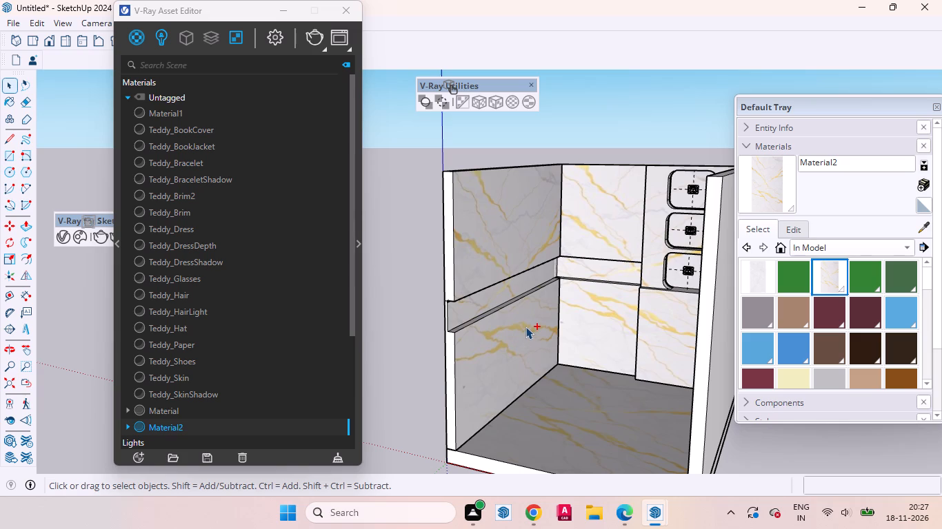
Undo the recent edits on the side wall's recessed band, back through the extra lines along its upper face.
key("ctrl+z")
middle_click_drag(520, 293, 551, 199)
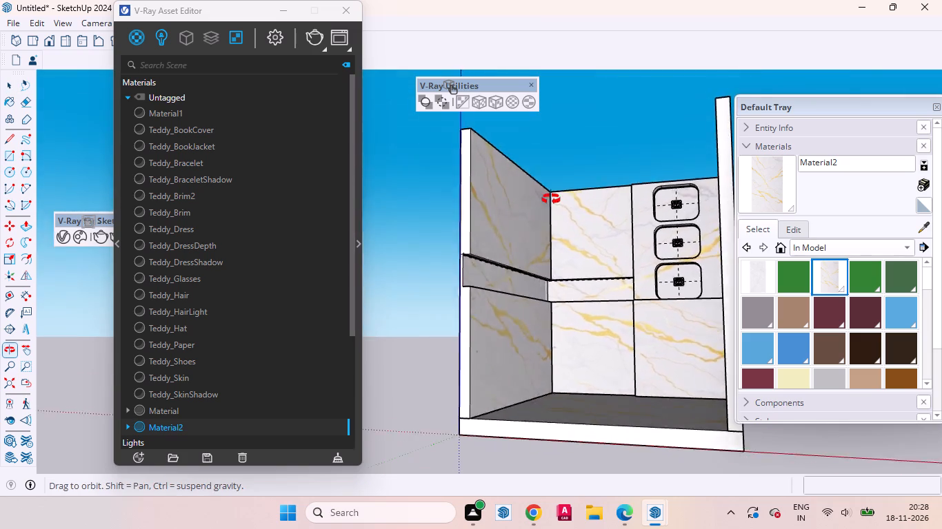
middle_click_drag(551, 199, 552, 196)
scroll(494, 246, "up", 11)
key("ctrl+z")
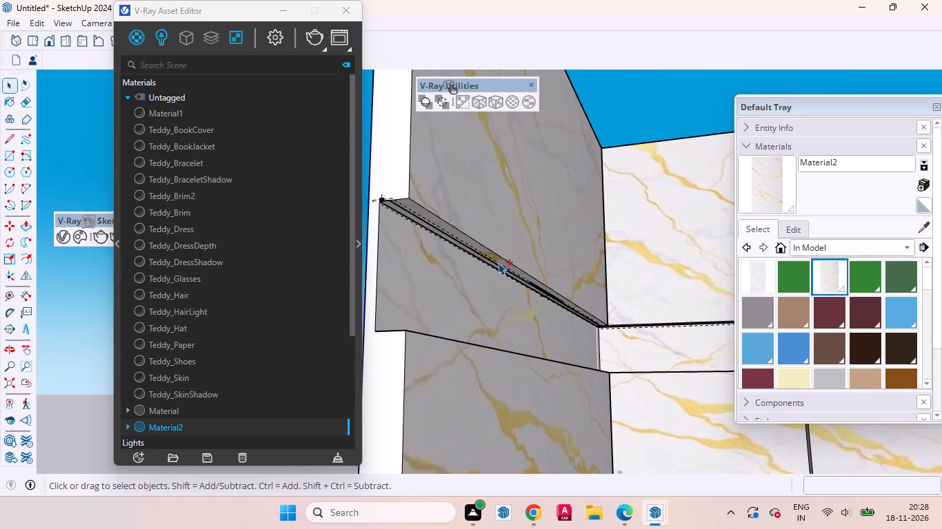
key("ctrl+z")
key("ctrl+z")
key("ctrl+z")
key("ctrl+z")
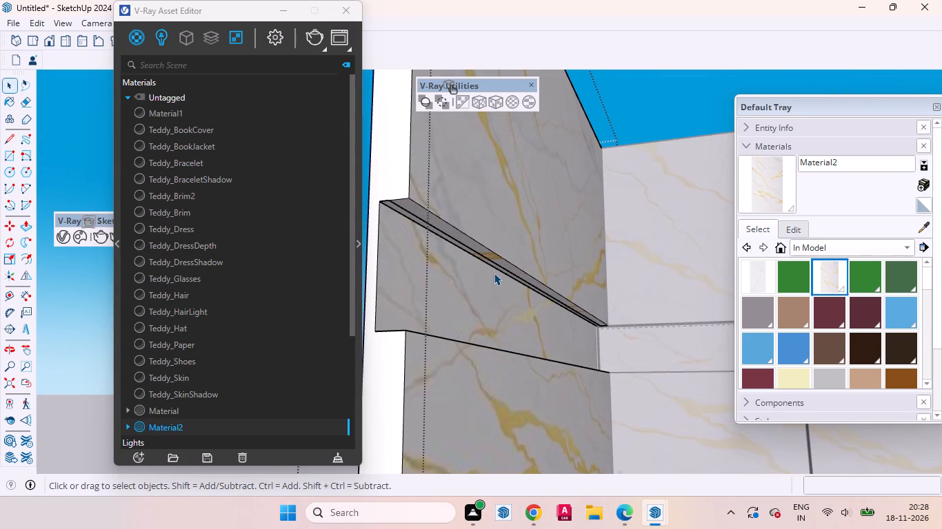
key("ctrl+z")
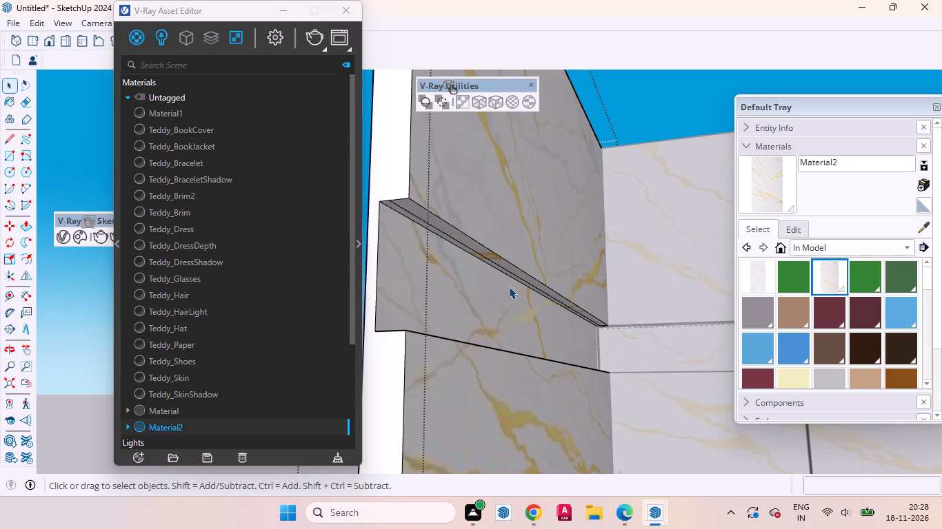
scroll(517, 342, "down", 2)
key("ctrl+z")
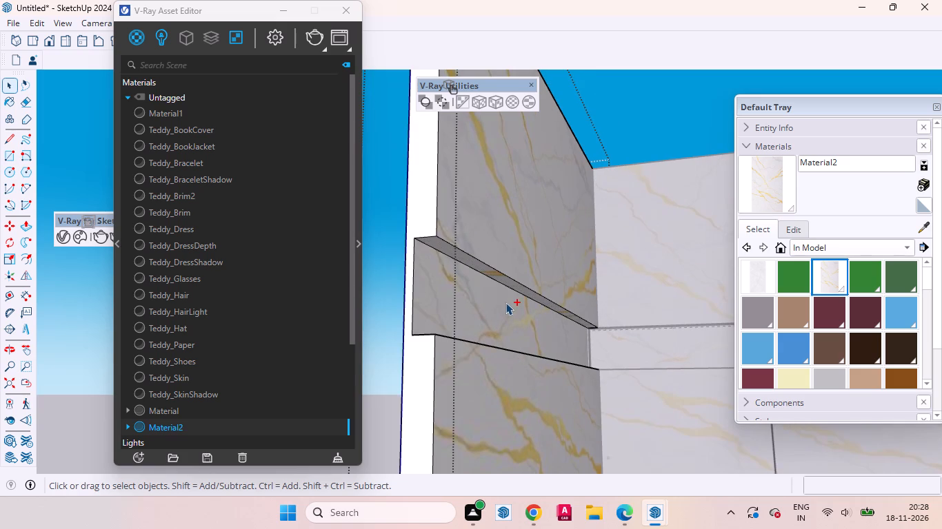
Inspect the side wall's recessed band, selecting its narrow upper face and its lower edge.
middle_click_drag(532, 308, 395, 344)
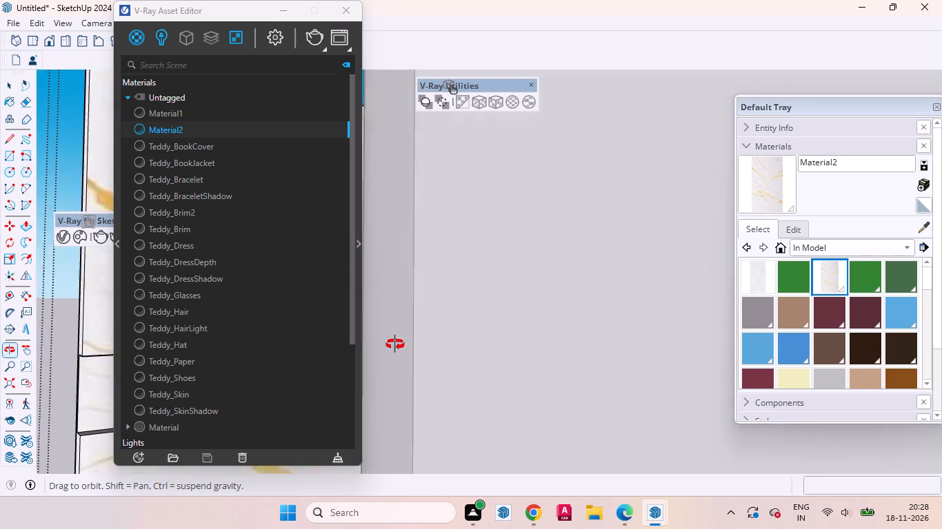
middle_click_drag(395, 344, 501, 353)
scroll(553, 301, "up", 2)
scroll(572, 281, "down", 4)
scroll(588, 265, "up", 1)
scroll(590, 265, "down", 1)
scroll(548, 336, "up", 3)
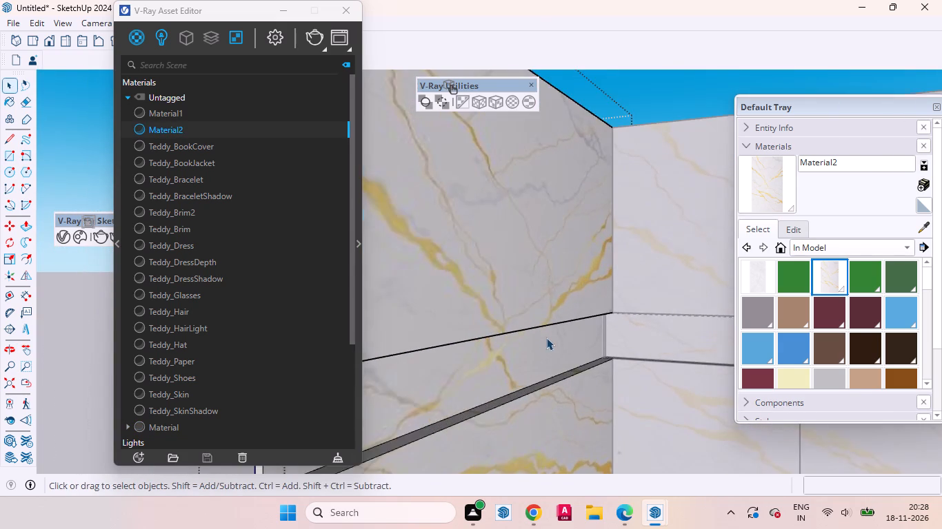
middle_click_drag(517, 344, 523, 264)
scroll(522, 242, "up", 3)
left_click(517, 236)
scroll(514, 236, "up", 2)
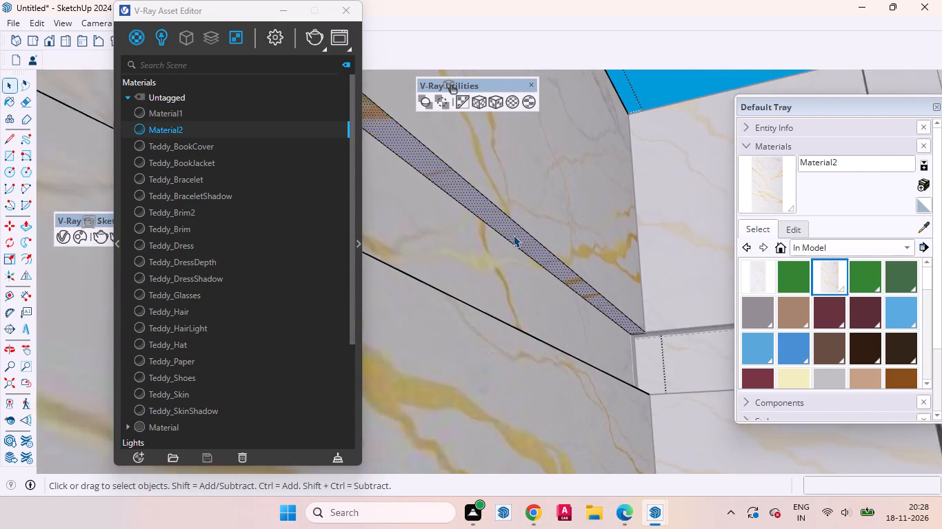
scroll(543, 295, "down", 3)
middle_click_drag(501, 289, 531, 282)
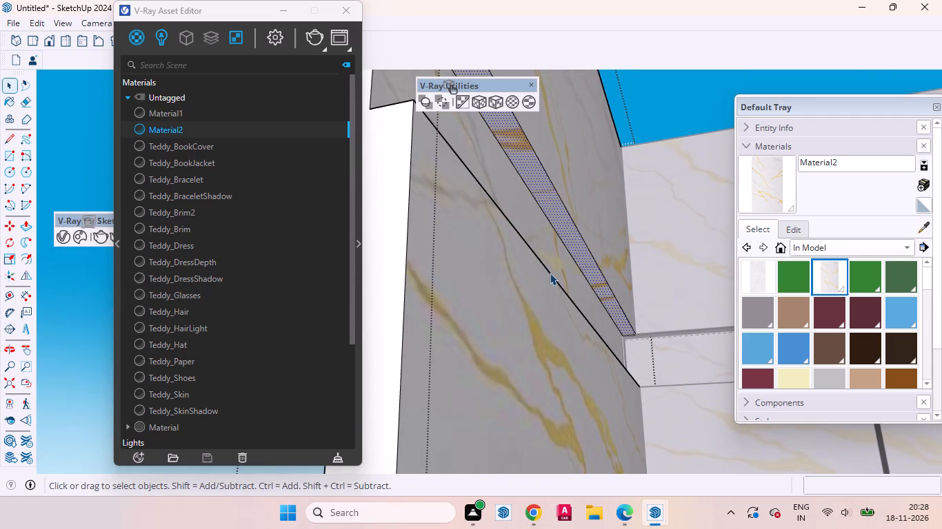
left_click(550, 273)
Draw a short line across the narrow upper face of the side wall's recessed band, splitting the face in two.
key("l")
middle_click_drag(584, 294, 512, 366)
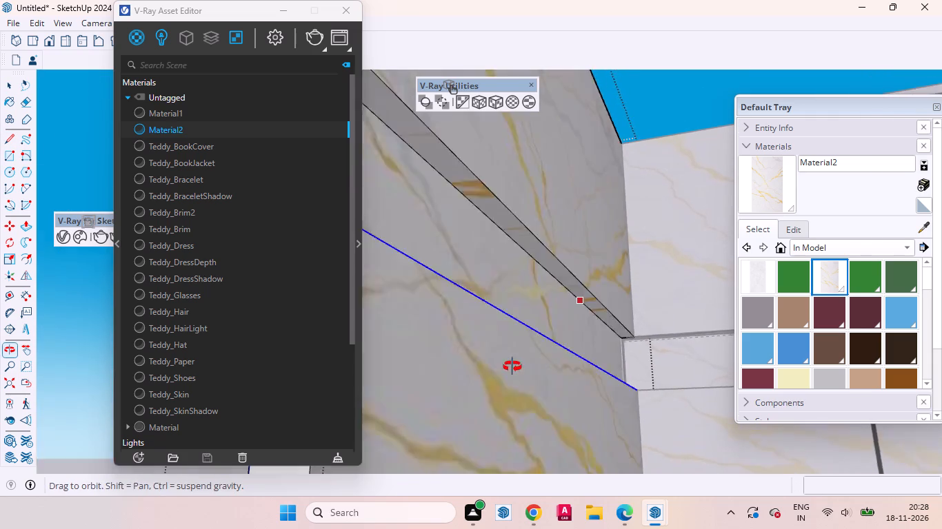
middle_click_drag(512, 366, 428, 408)
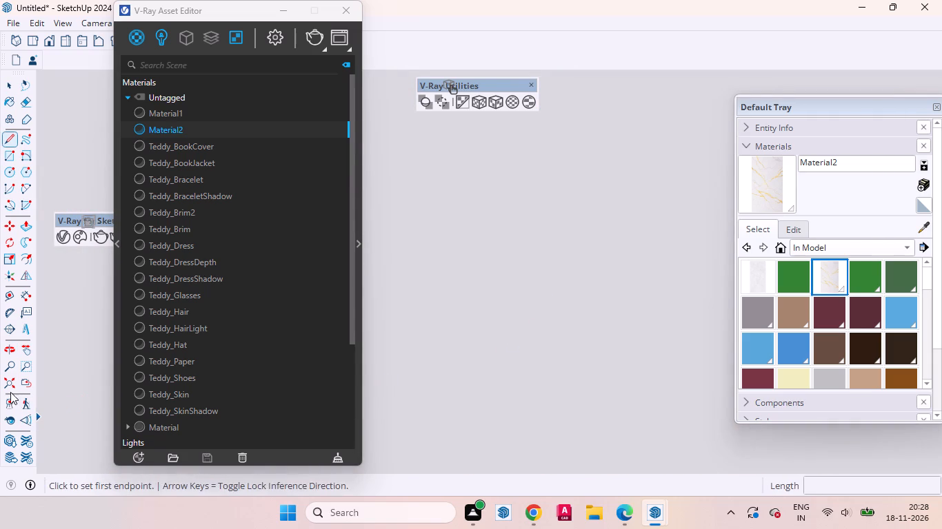
left_click(10, 385)
scroll(650, 411, "down", 3)
scroll(670, 417, "up", 1)
scroll(680, 420, "down", 4)
scroll(723, 437, "up", 1)
scroll(729, 438, "down", 3)
scroll(239, 302, "up", 20)
scroll(239, 302, "up", 1)
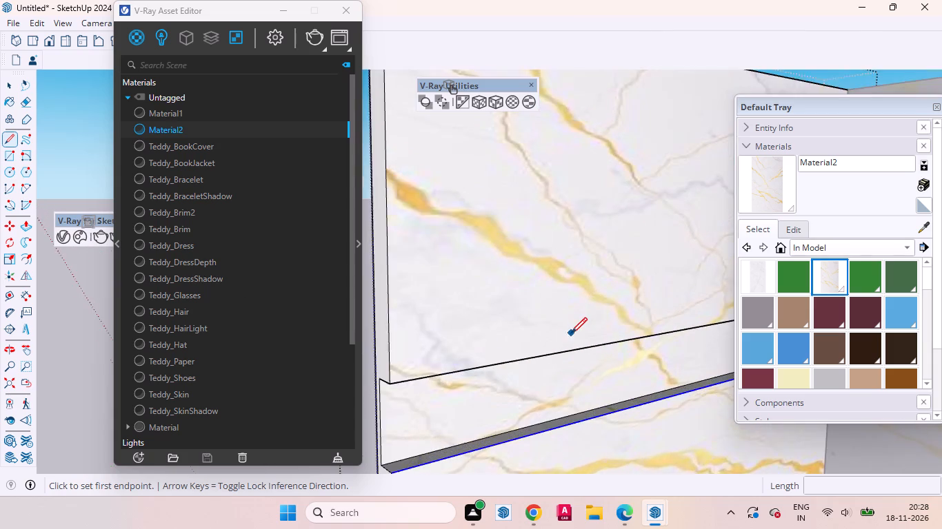
middle_click_drag(578, 320, 595, 191)
key("space")
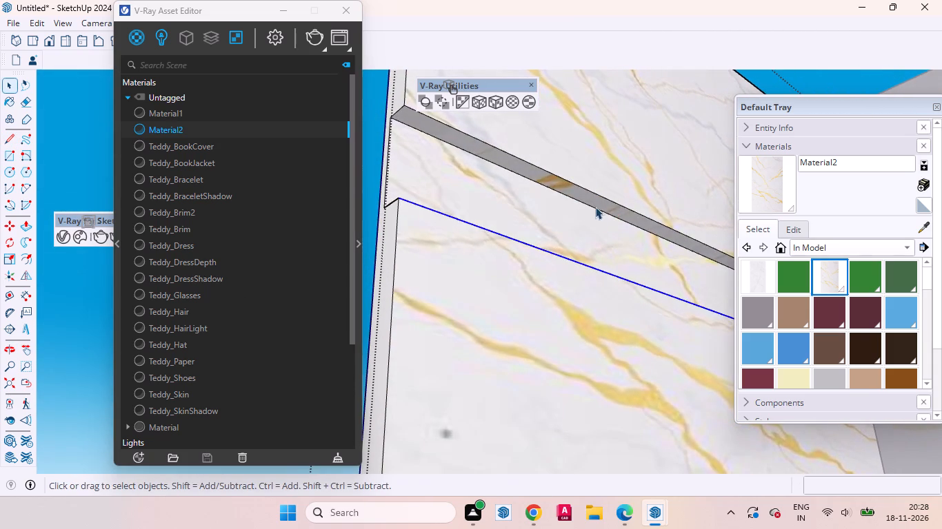
left_click(596, 206)
scroll(460, 331, "down", 8)
middle_click_drag(558, 337, 594, 350)
key("l")
scroll(596, 333, "up", 2)
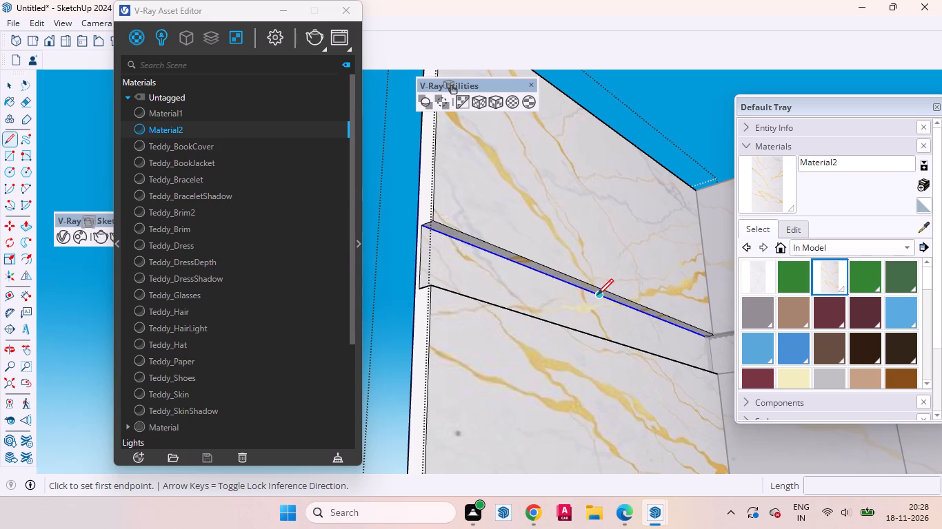
left_click(596, 297)
scroll(611, 294, "up", 7)
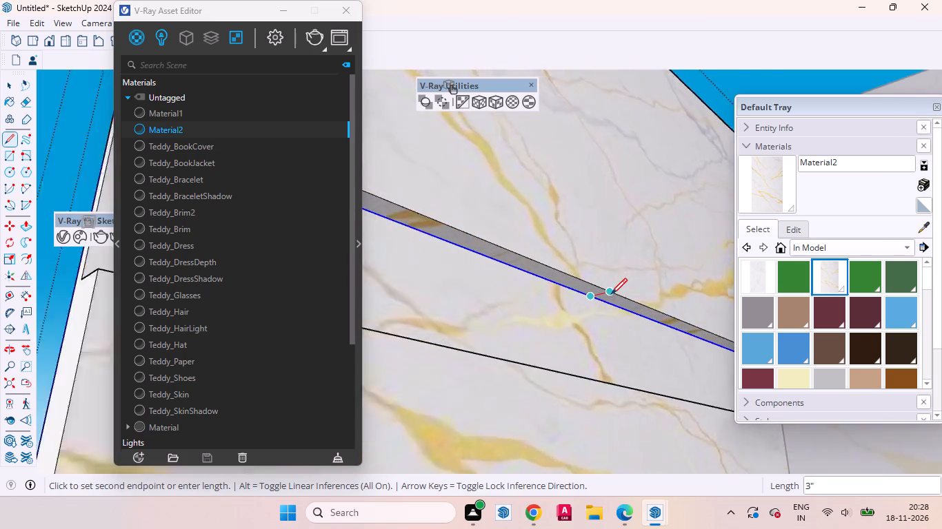
scroll(611, 294, "up", 10)
left_click(613, 291)
key("space")
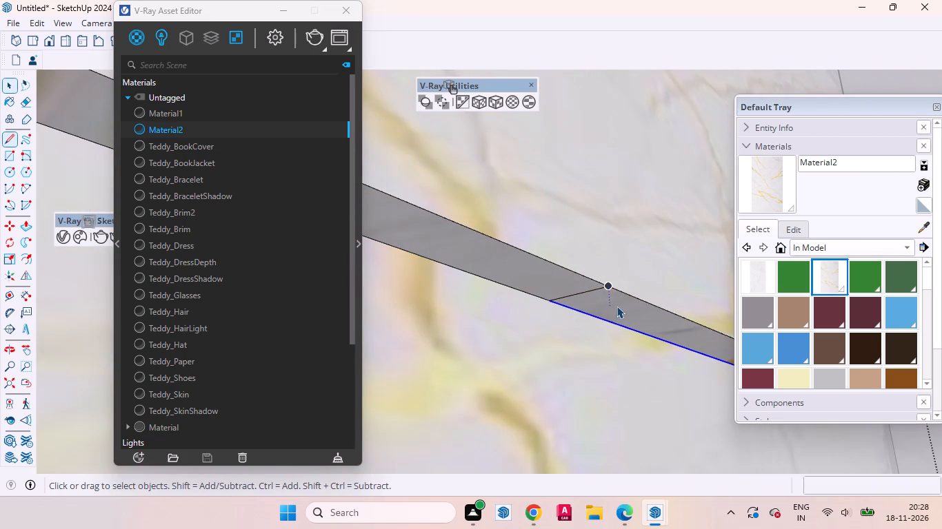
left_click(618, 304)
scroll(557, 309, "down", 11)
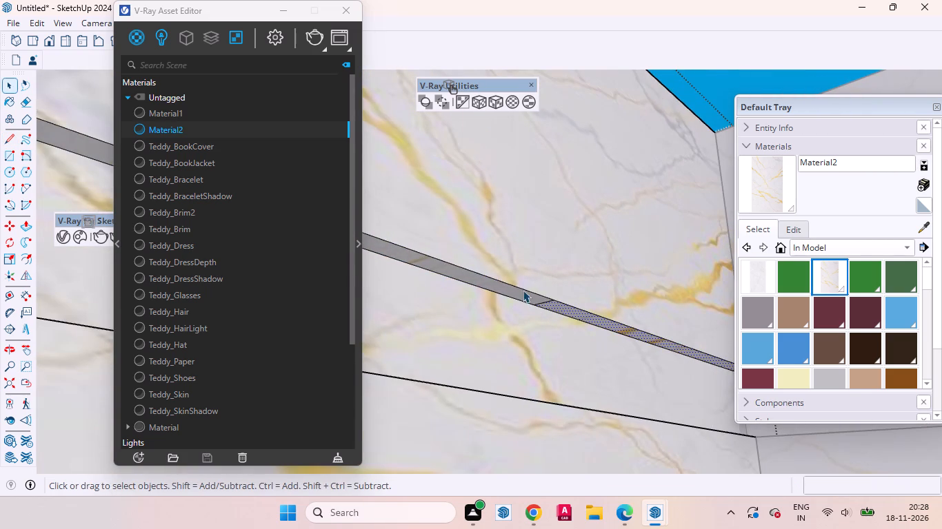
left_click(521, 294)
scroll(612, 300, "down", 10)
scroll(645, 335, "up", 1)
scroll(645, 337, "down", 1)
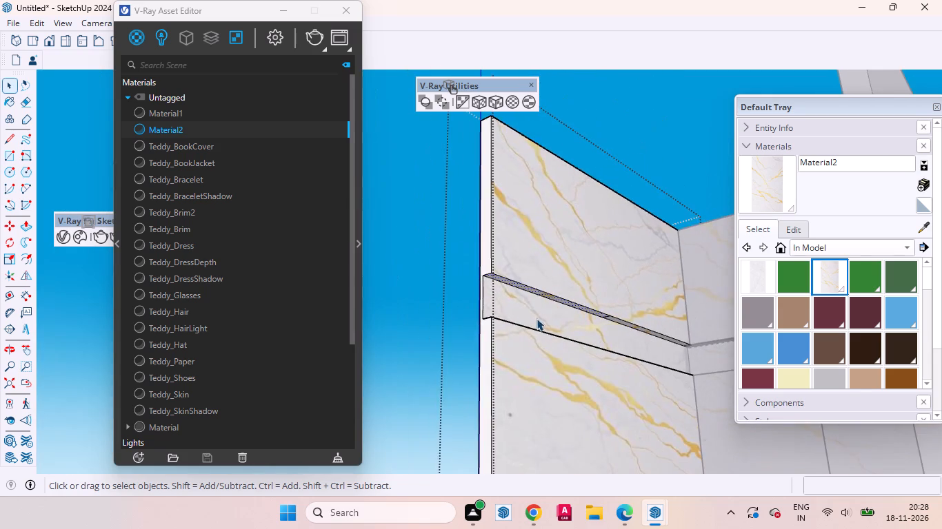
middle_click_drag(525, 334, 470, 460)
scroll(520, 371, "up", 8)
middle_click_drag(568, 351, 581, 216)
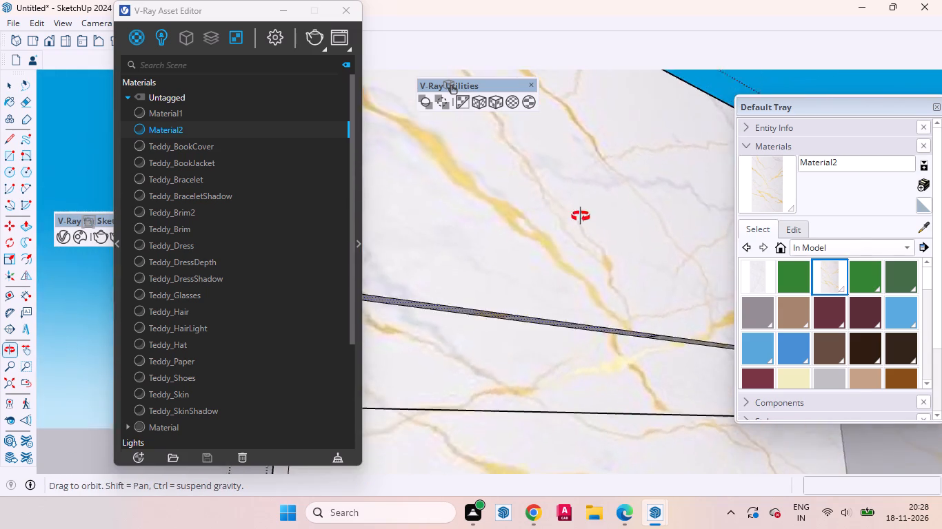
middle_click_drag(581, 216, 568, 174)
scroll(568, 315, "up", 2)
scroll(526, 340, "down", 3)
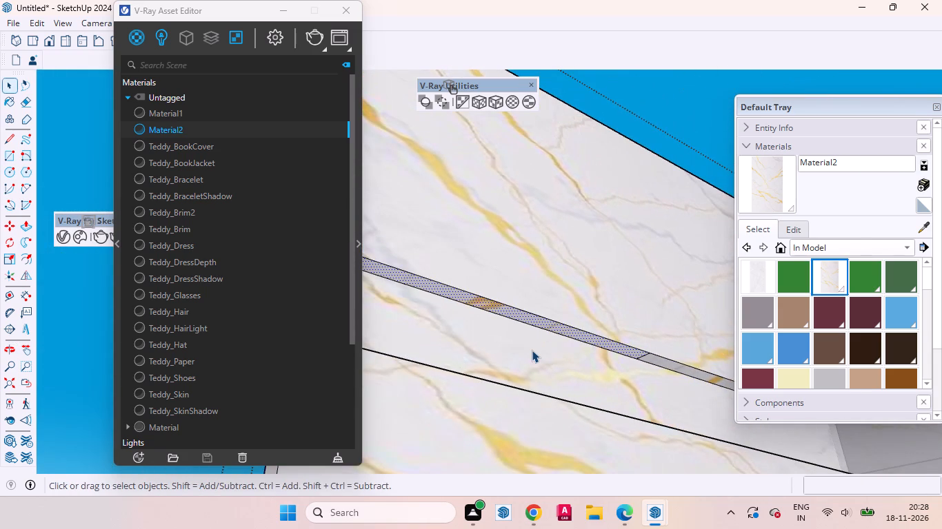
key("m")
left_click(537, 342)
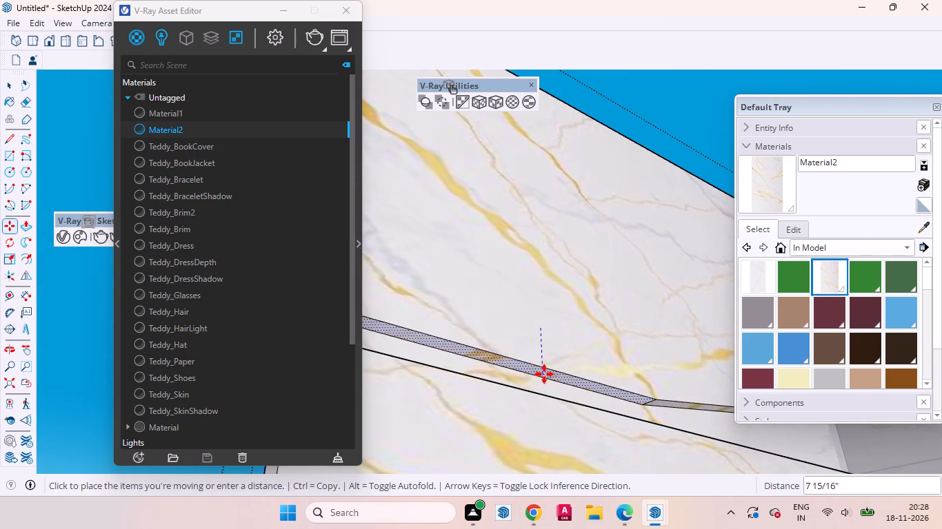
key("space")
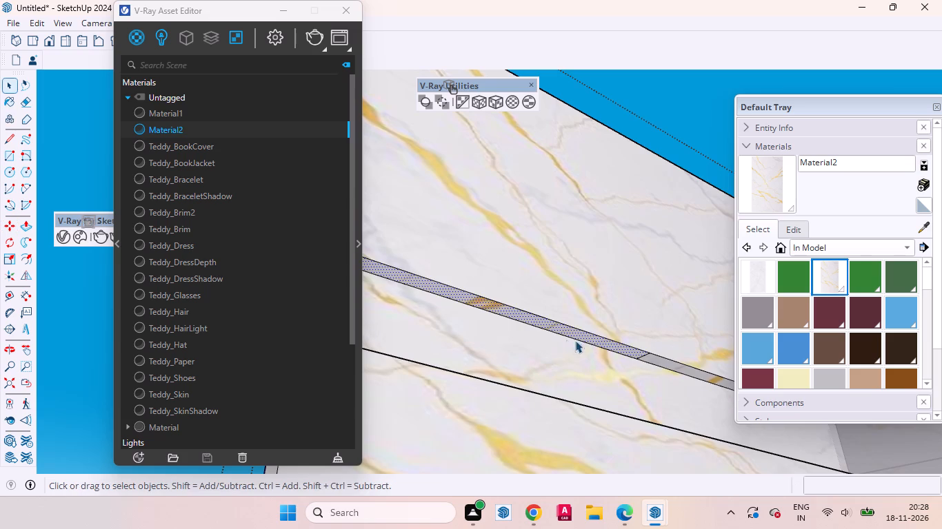
Push/Pull the split face's section farther from the room corner down to the band's lower edge, filling that part of the recess.
scroll(672, 353, "up", 3)
middle_click_drag(654, 368, 525, 339)
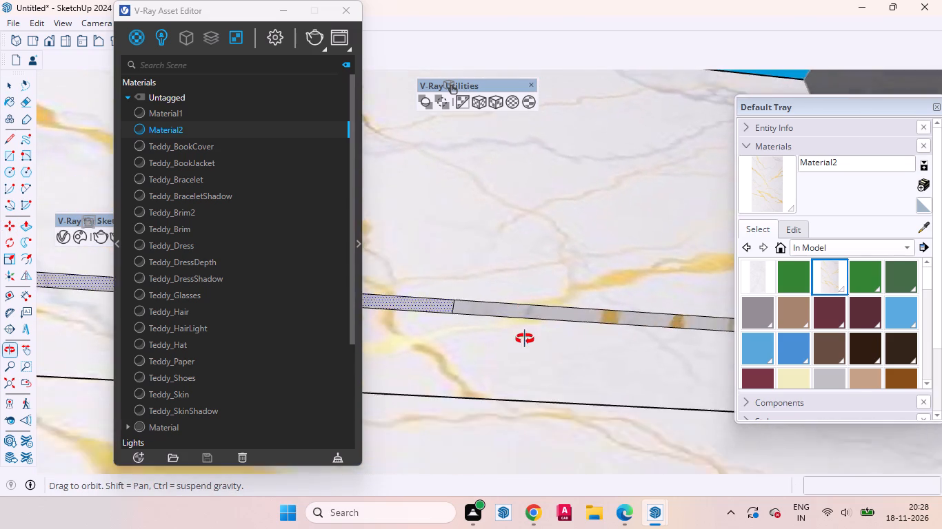
middle_click_drag(525, 339, 554, 373)
scroll(492, 361, "down", 4)
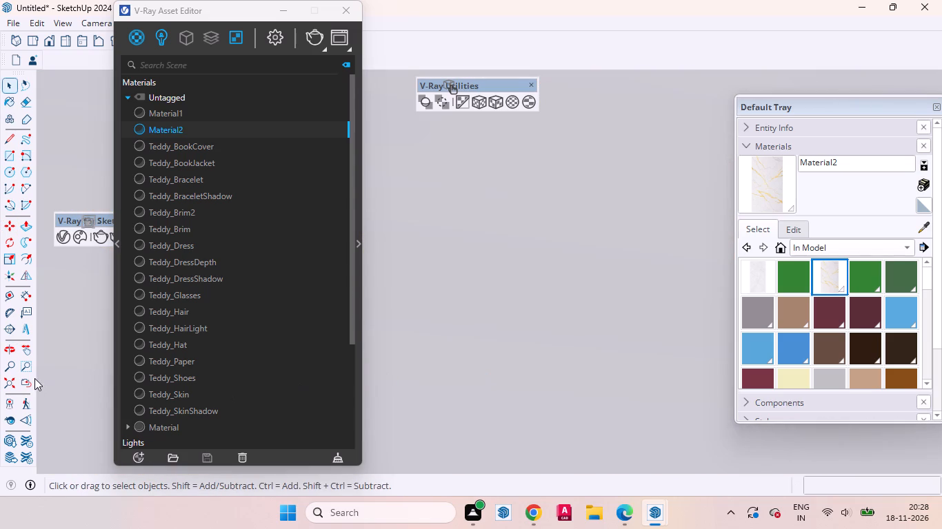
left_click(9, 380)
middle_click_drag(509, 386, 641, 457)
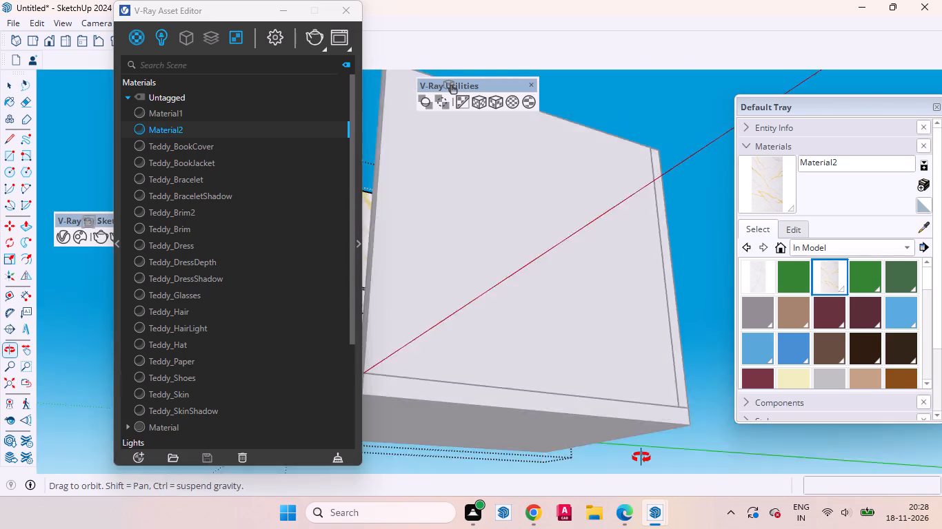
middle_click_drag(641, 457, 748, 483)
scroll(692, 454, "down", 8)
scroll(328, 363, "up", 15)
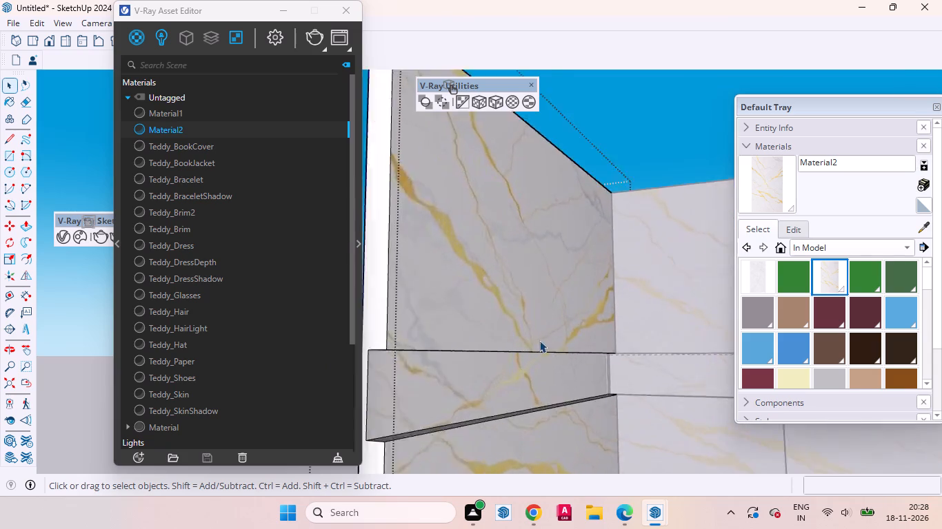
scroll(539, 340, "up", 12)
middle_click_drag(566, 370, 487, 272)
left_click(481, 278)
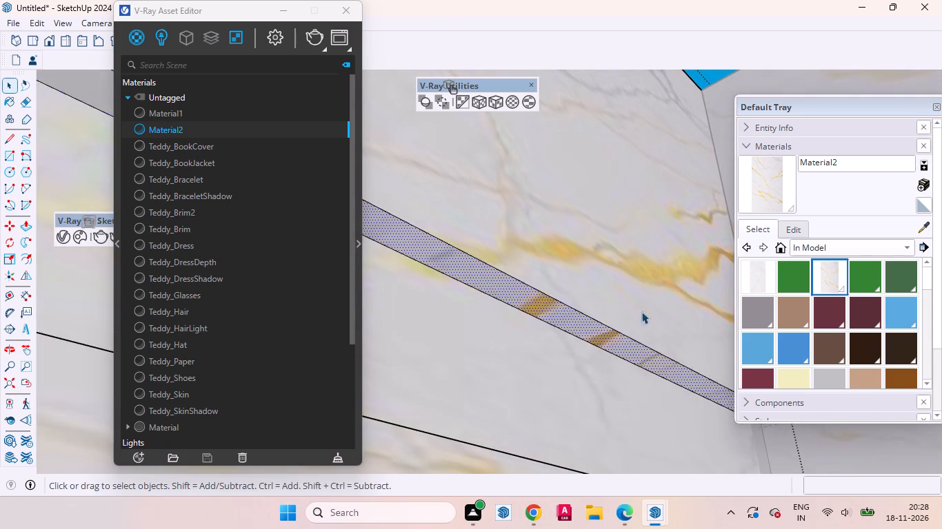
scroll(704, 327, "down", 5)
left_click(492, 255)
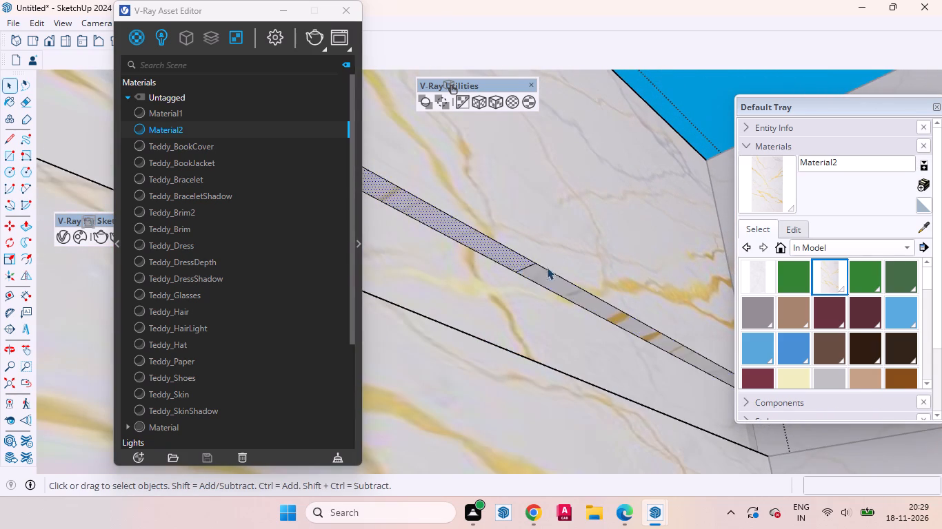
middle_click_drag(519, 299, 513, 327)
scroll(604, 291, "down", 6)
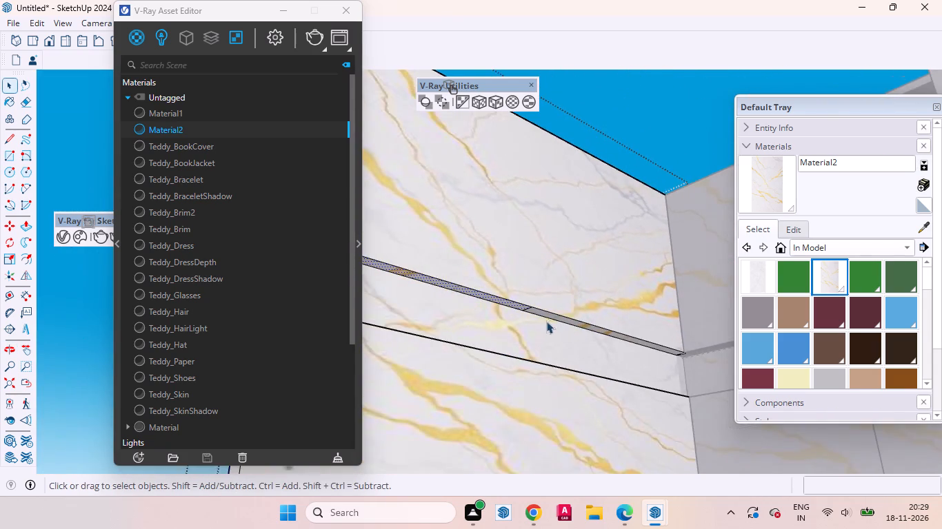
middle_click_drag(539, 328, 522, 414)
scroll(520, 413, "up", 10)
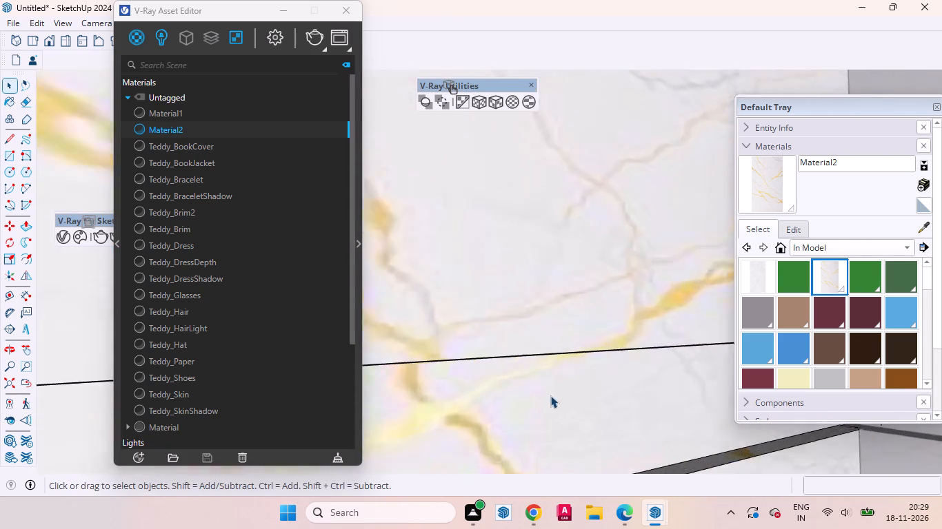
scroll(550, 395, "up", 1)
middle_click_drag(492, 384, 433, 228)
scroll(488, 306, "down", 3)
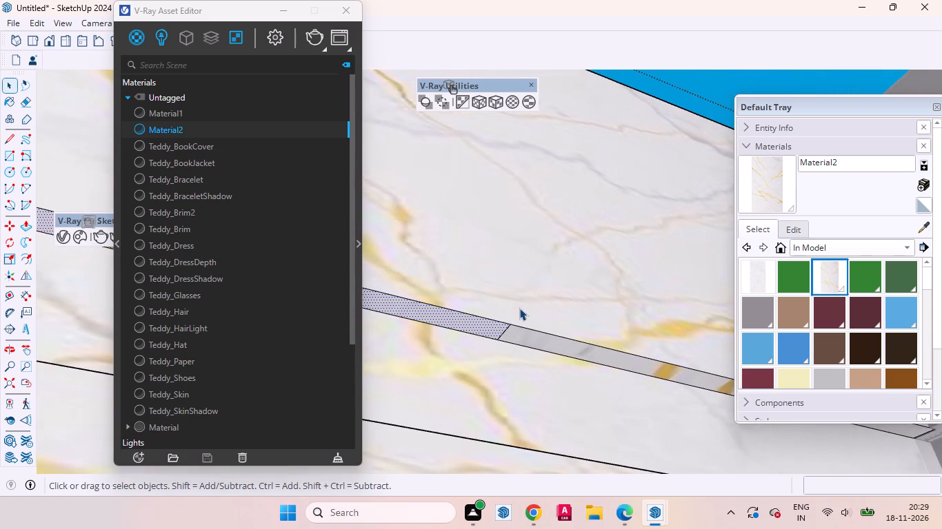
key("p")
left_click(466, 322)
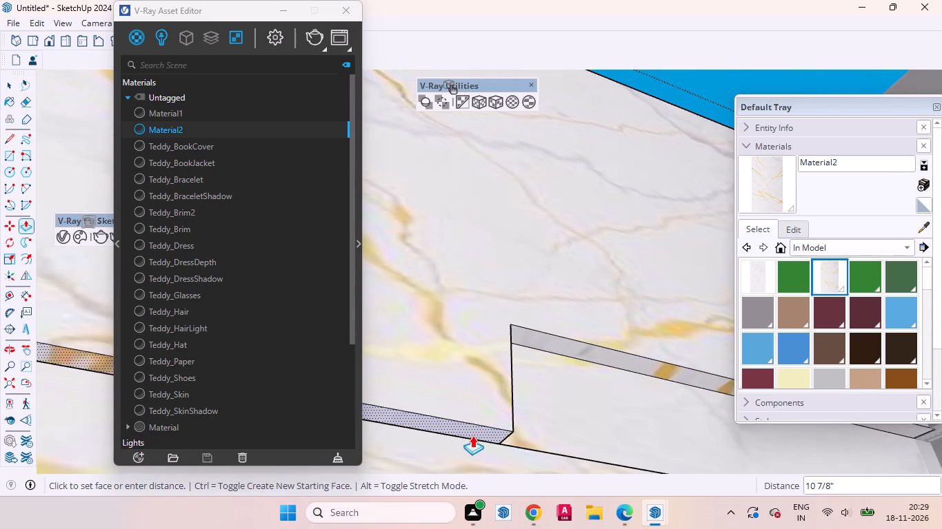
left_click(472, 439)
key("space")
Erase the leftover lower edge line along the filled part of the side wall's band.
left_click(486, 443)
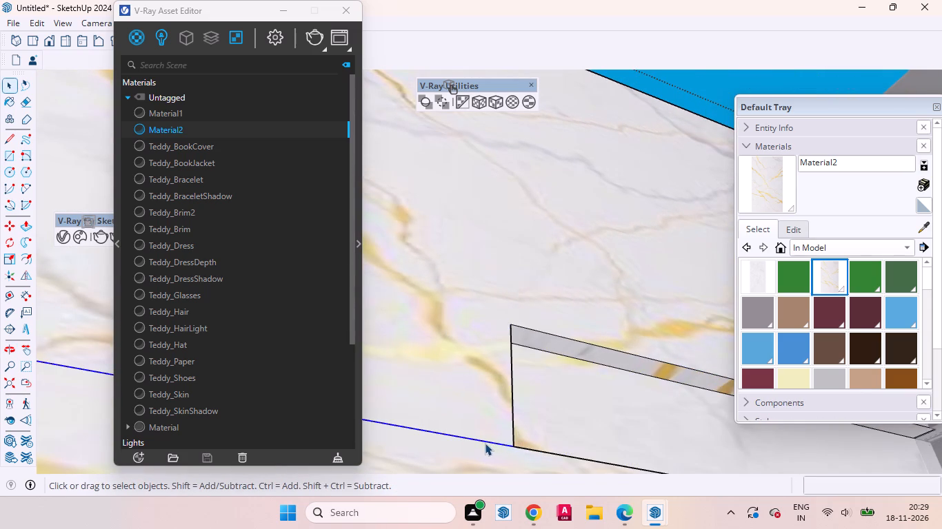
right_click(485, 443)
left_click(514, 222)
Copy the outer edge of the remaining recess's narrow upper face 1 inch inward across that face.
middle_click_drag(544, 356, 607, 397)
scroll(513, 281, "down", 6)
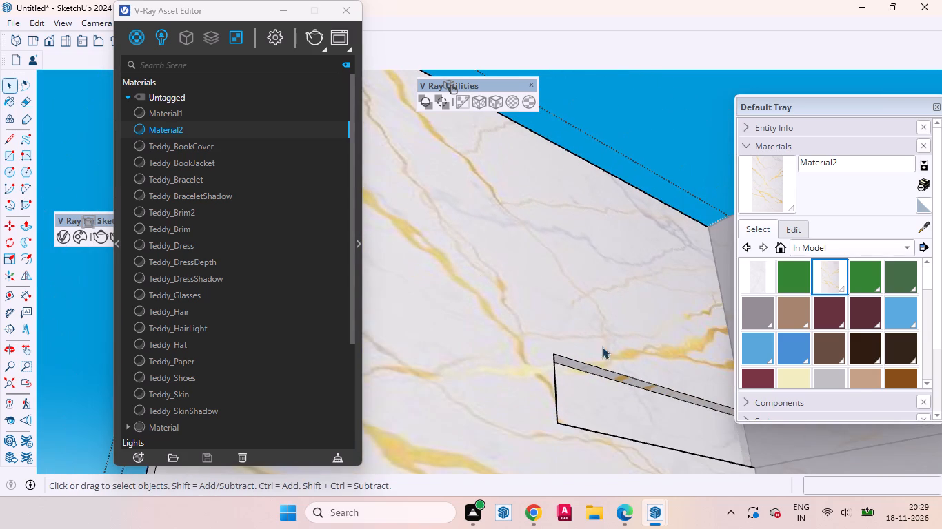
scroll(427, 325, "down", 6)
scroll(568, 374, "up", 11)
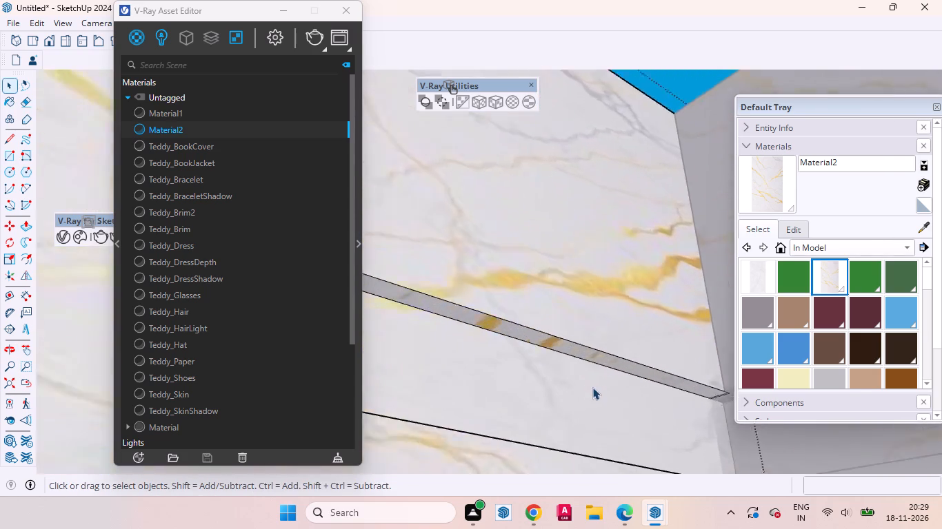
scroll(592, 387, "up", 1)
scroll(468, 359, "down", 4)
middle_click_drag(492, 377, 542, 352)
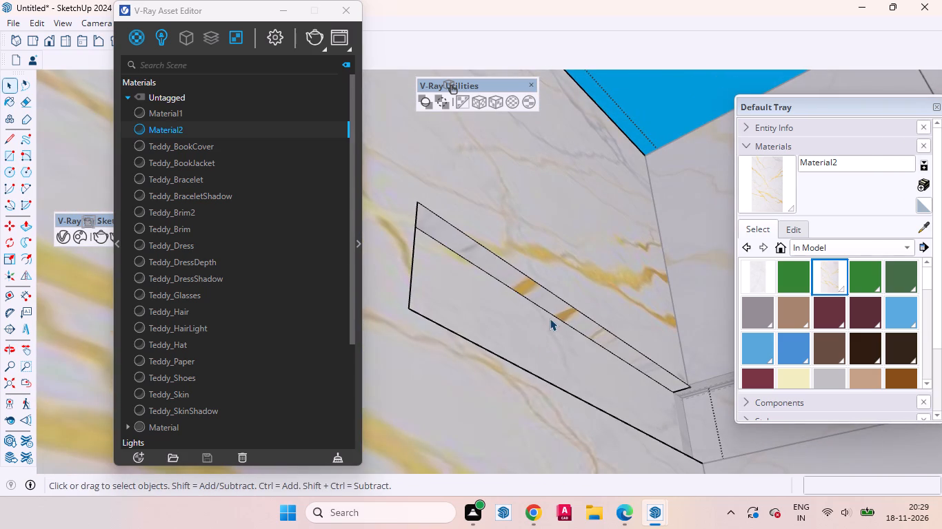
left_click(549, 313)
scroll(546, 313, "up", 3)
key("m")
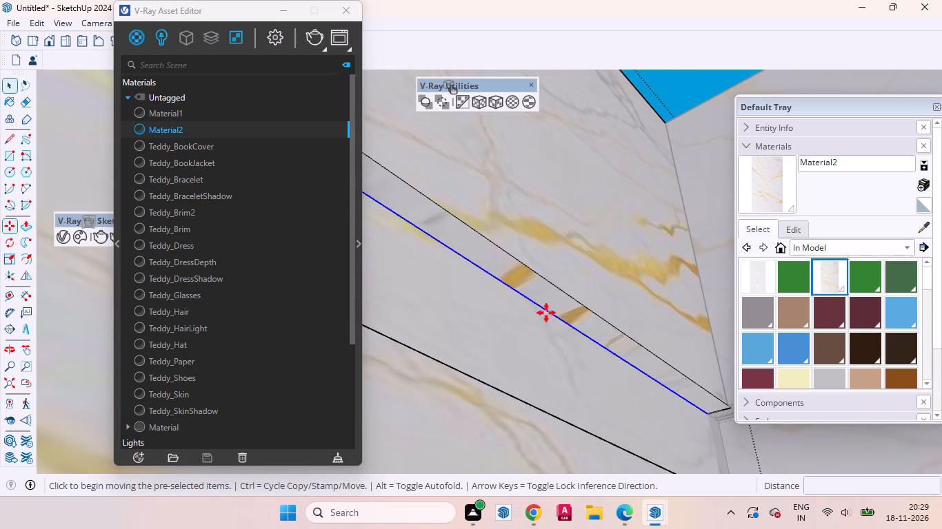
scroll(535, 311, "up", 6)
left_click(542, 299)
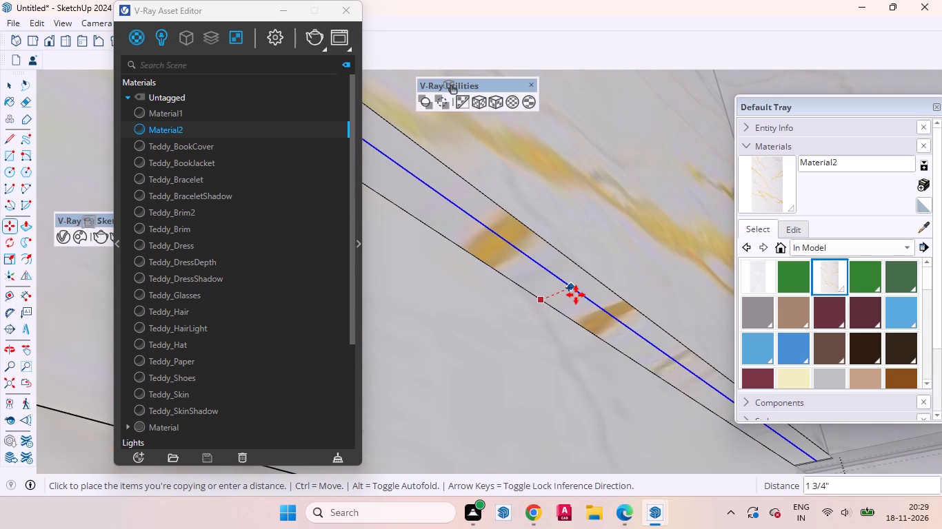
key("1")
key("Return")
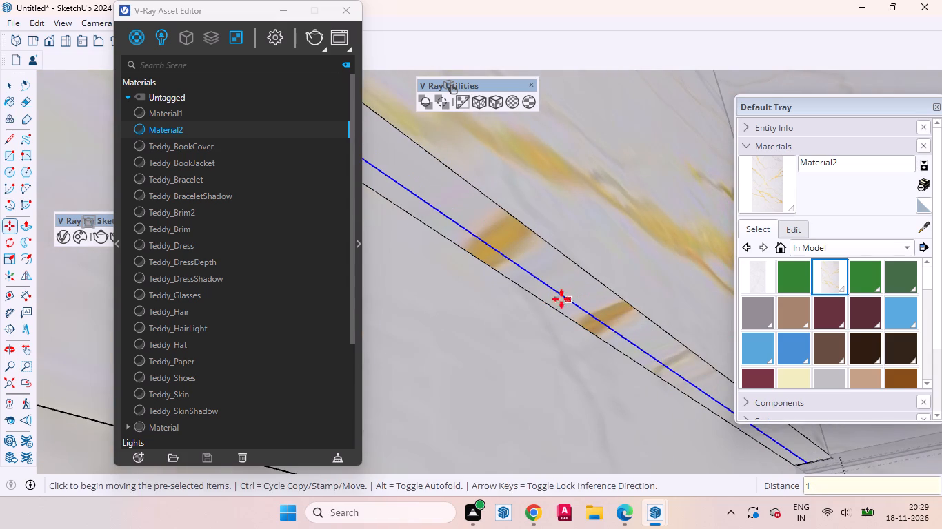
key("space")
Group the 1-inch-wide strip face together with its bounding edges.
double_click(545, 296)
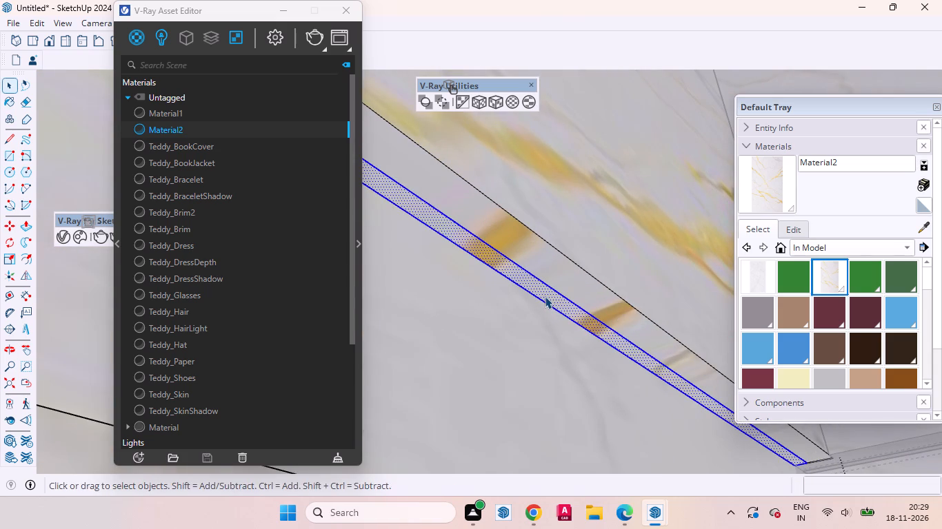
right_click(545, 296)
left_click(591, 134)
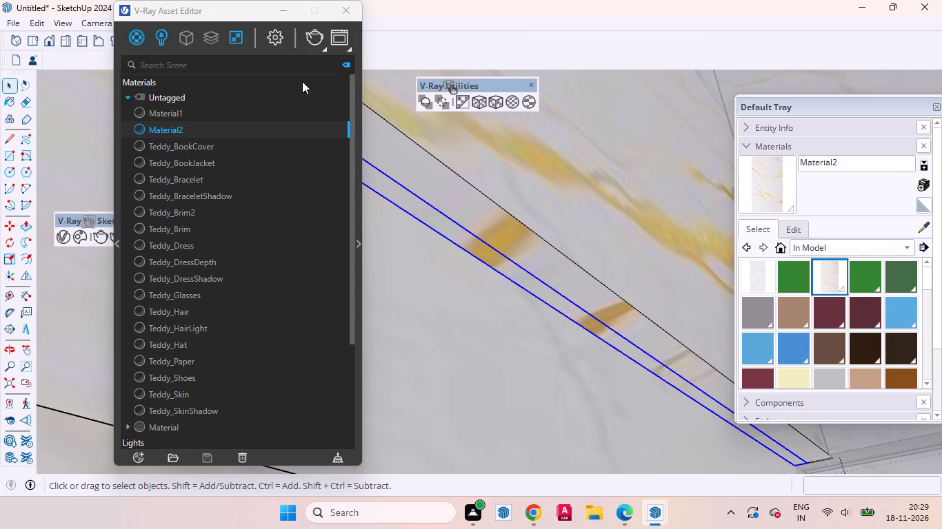
Move the V-Ray Asset Editor clear of the V-Ray light tools and convert the strip group into a V-Ray mesh light.
left_click_drag(235, 11, 285, 261)
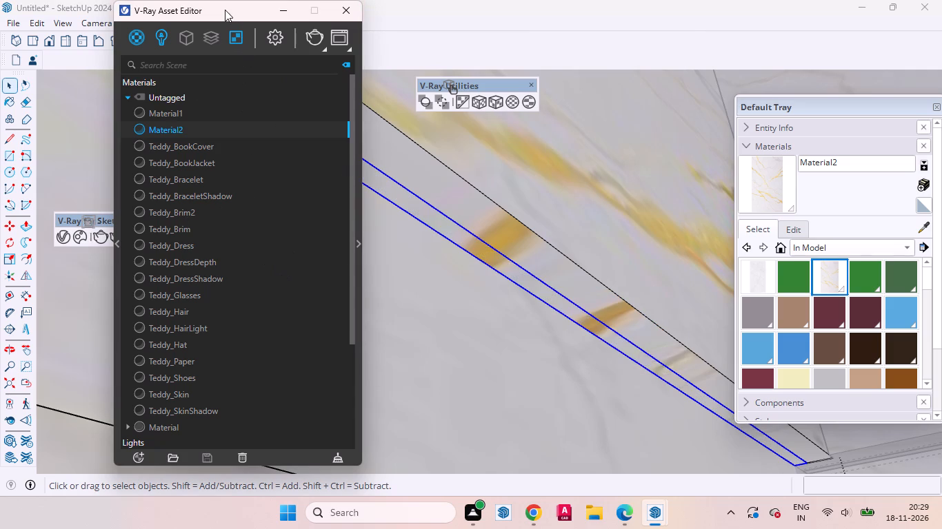
left_click_drag(225, 10, 558, 287)
left_click(328, 132)
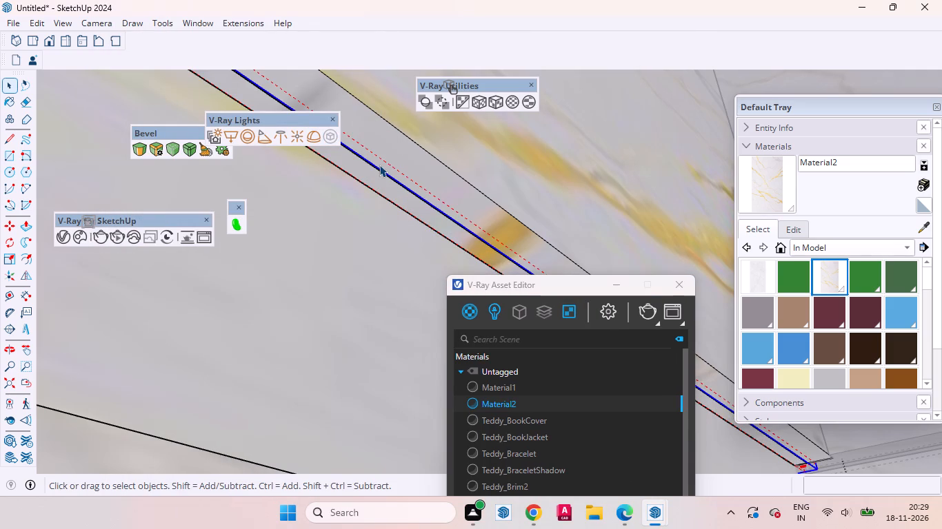
Move the V-Ray Asset Editor aside and examine the whole room and its side-wall recess from the front and from above.
left_click_drag(570, 289, 114, 319)
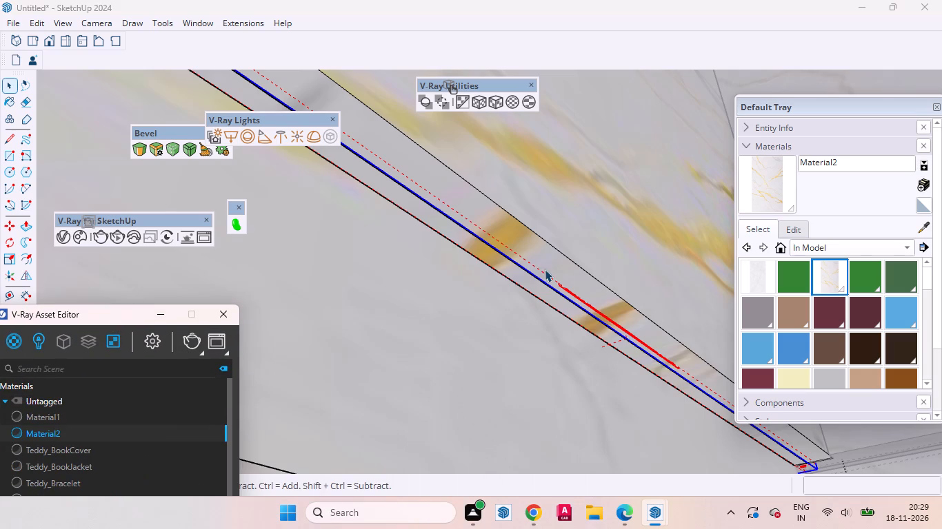
scroll(560, 284, "down", 8)
middle_click_drag(541, 316, 543, 504)
scroll(563, 289, "down", 6)
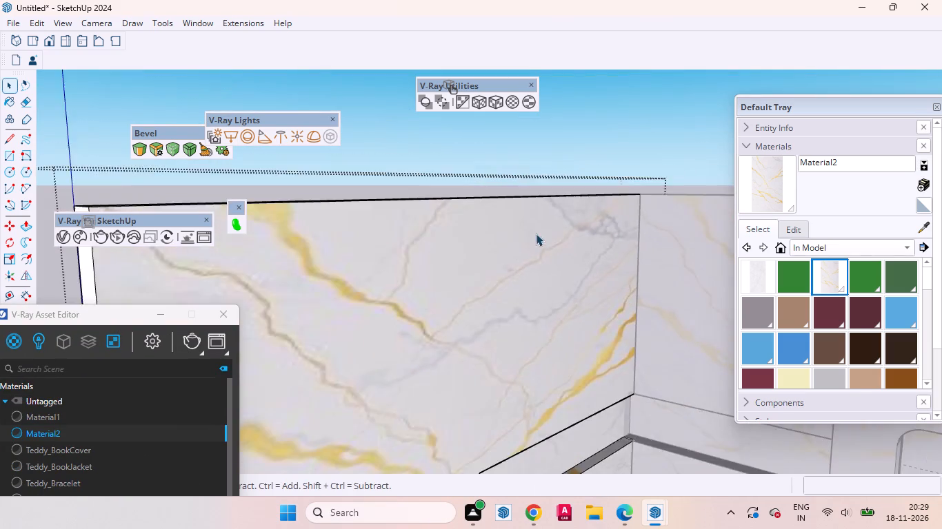
scroll(536, 234, "down", 9)
left_click(629, 147)
middle_click_drag(553, 294, 668, 253)
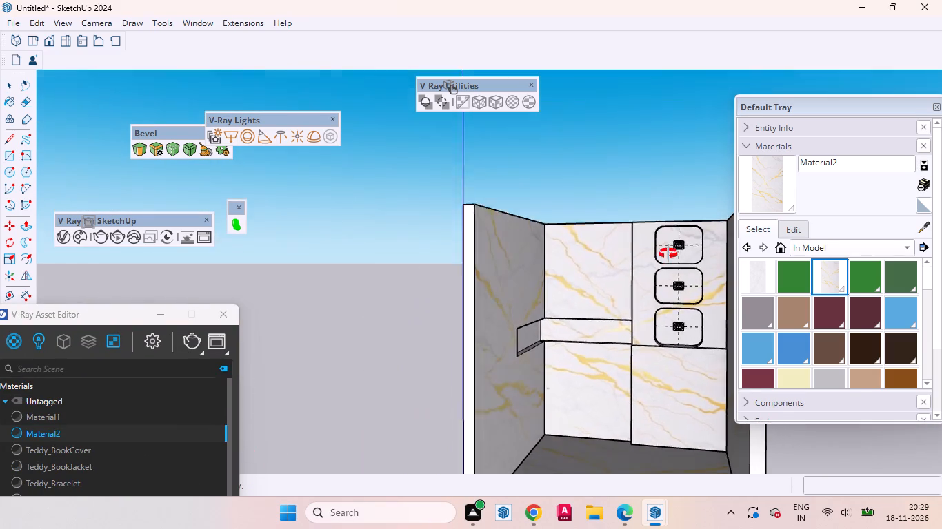
middle_click_drag(668, 253, 668, 252)
scroll(699, 329, "up", 6)
scroll(474, 334, "down", 4)
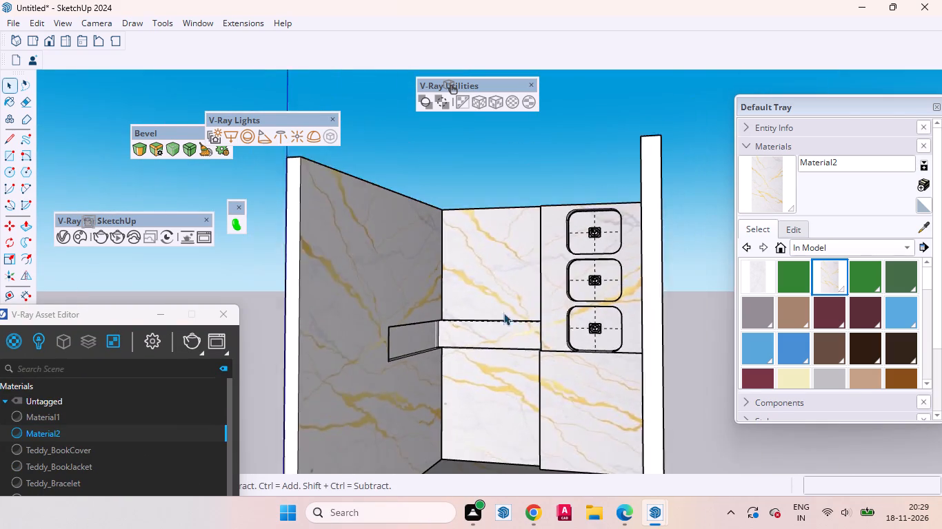
scroll(503, 313, "down", 3)
left_click(52, 39)
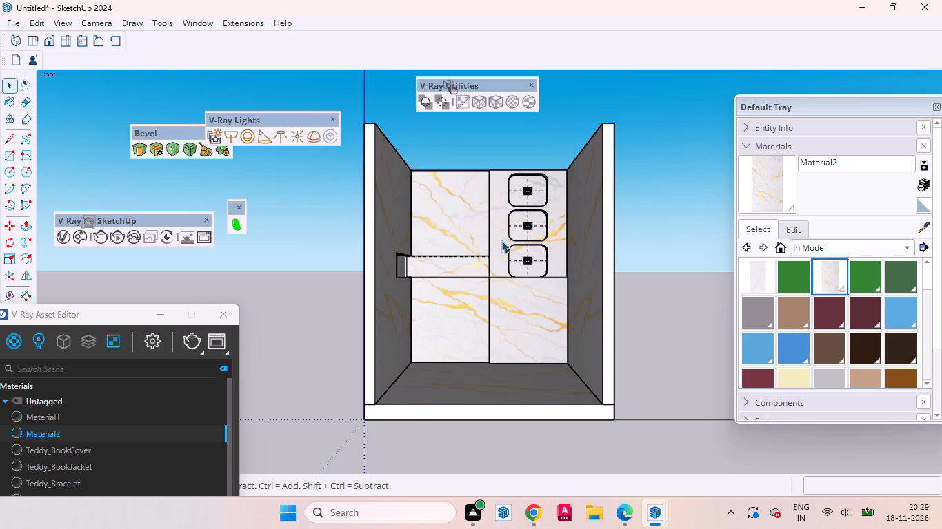
scroll(549, 242, "up", 7)
scroll(598, 243, "down", 7)
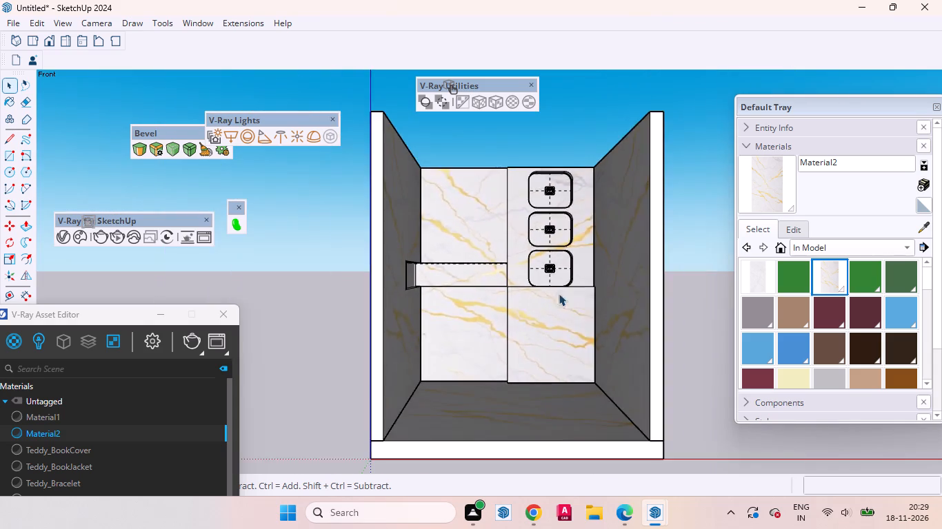
scroll(482, 382, "up", 8)
scroll(521, 389, "down", 3)
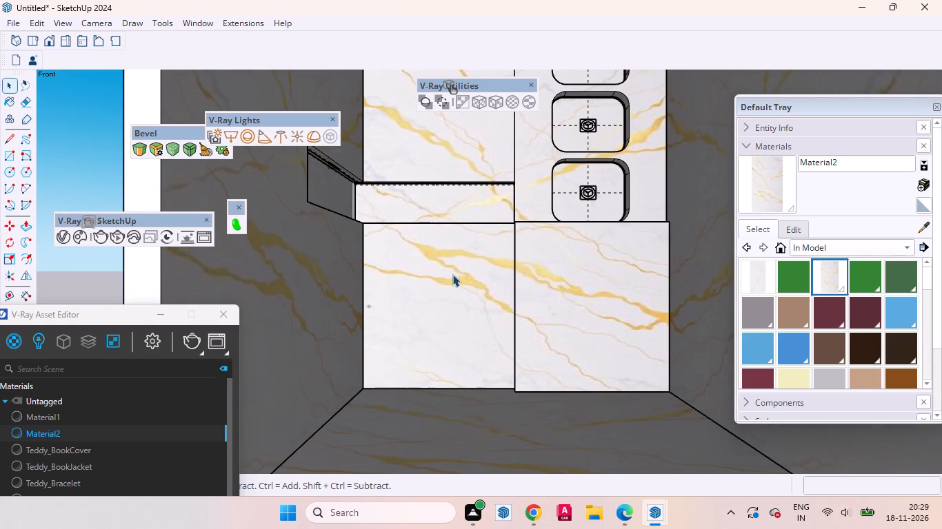
scroll(453, 293, "down", 4)
middle_click_drag(403, 245, 192, 518)
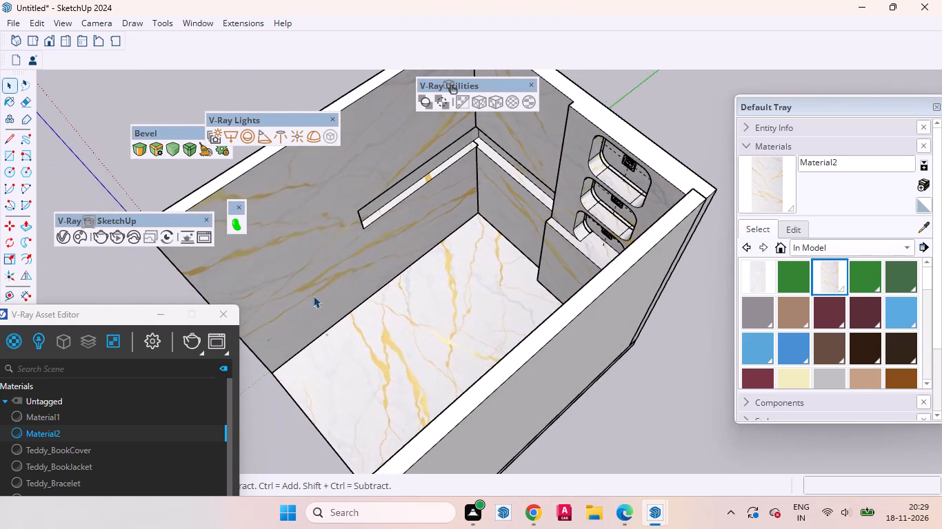
scroll(405, 203, "up", 12)
middle_click_drag(367, 258, 152, 300)
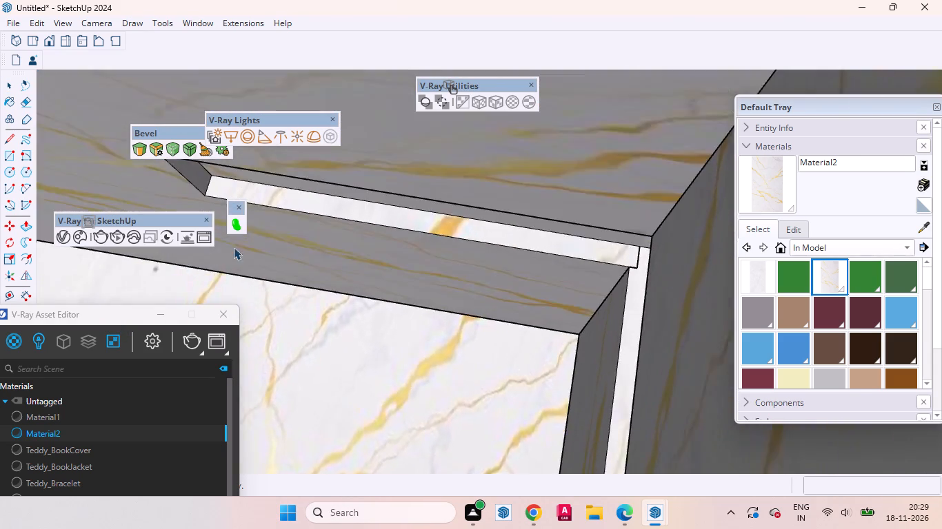
scroll(372, 232, "down", 13)
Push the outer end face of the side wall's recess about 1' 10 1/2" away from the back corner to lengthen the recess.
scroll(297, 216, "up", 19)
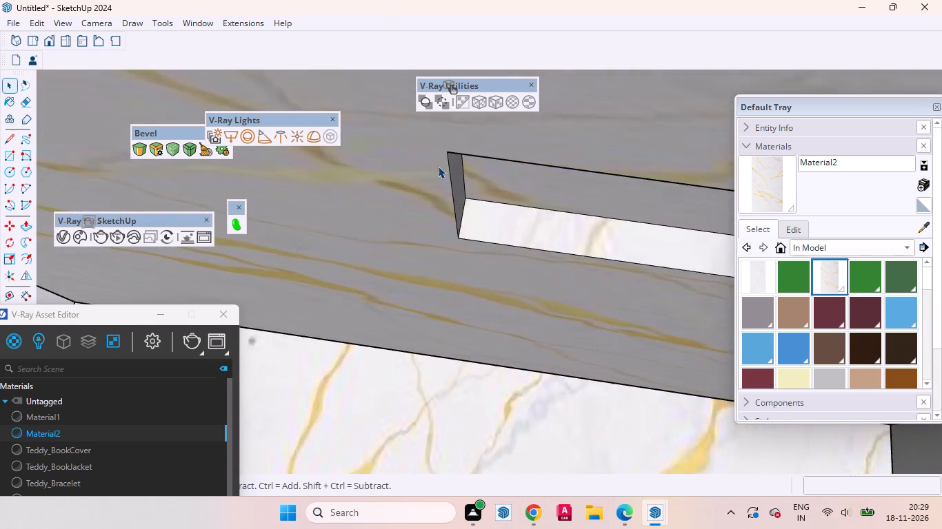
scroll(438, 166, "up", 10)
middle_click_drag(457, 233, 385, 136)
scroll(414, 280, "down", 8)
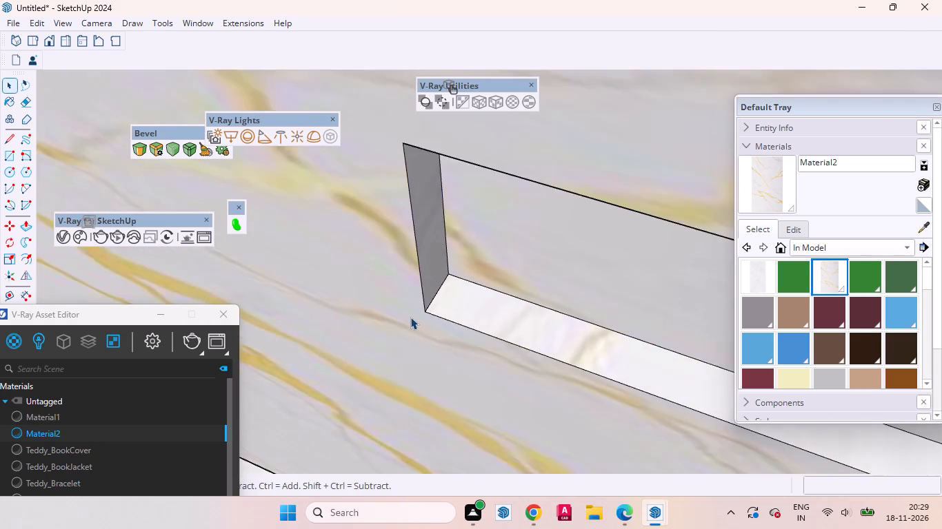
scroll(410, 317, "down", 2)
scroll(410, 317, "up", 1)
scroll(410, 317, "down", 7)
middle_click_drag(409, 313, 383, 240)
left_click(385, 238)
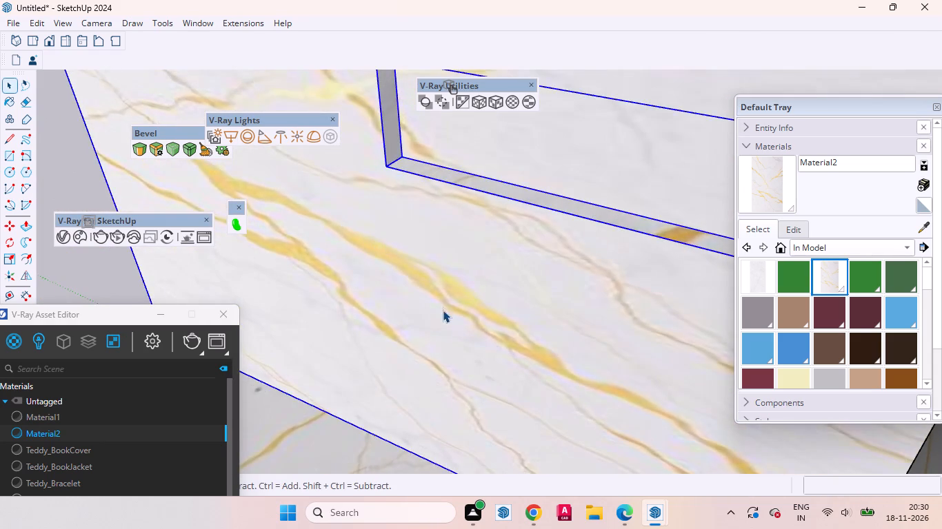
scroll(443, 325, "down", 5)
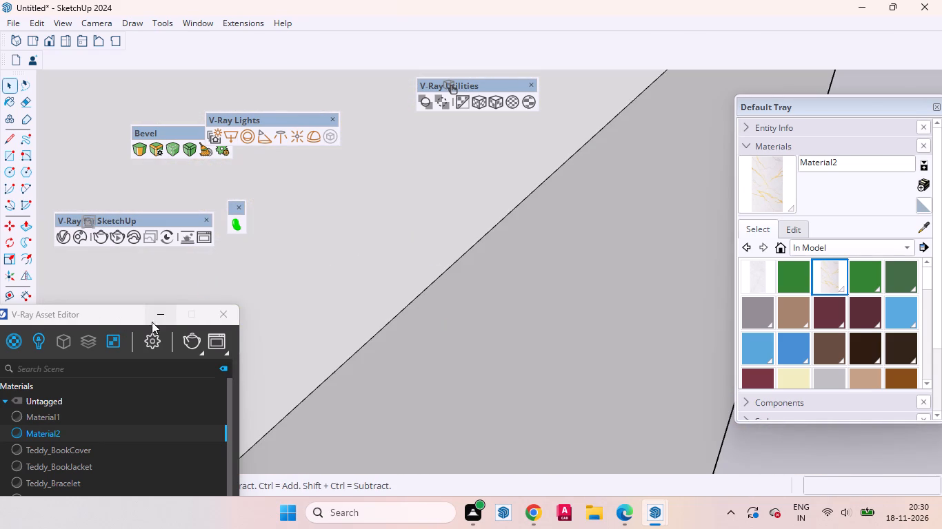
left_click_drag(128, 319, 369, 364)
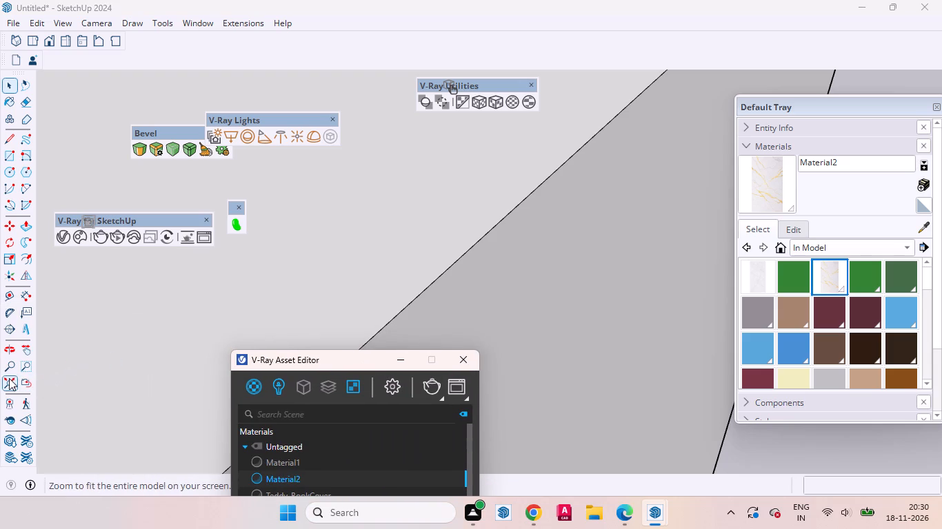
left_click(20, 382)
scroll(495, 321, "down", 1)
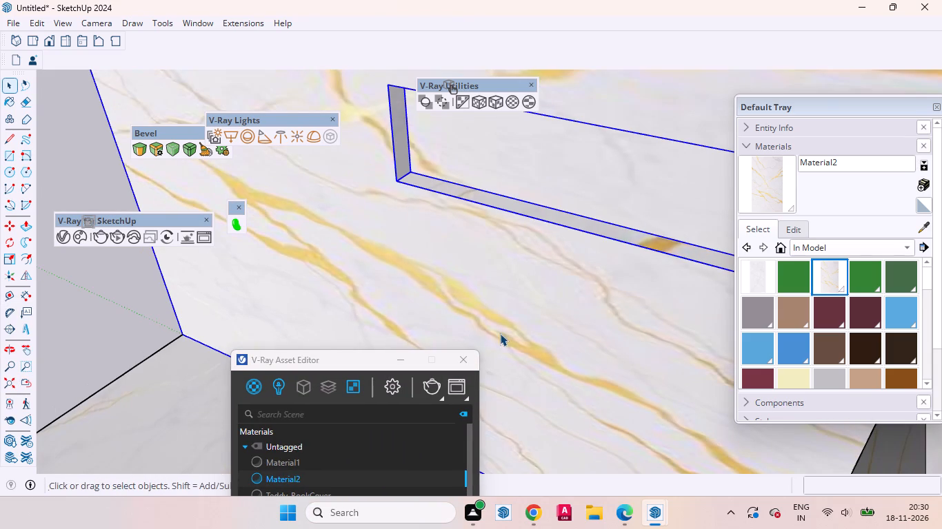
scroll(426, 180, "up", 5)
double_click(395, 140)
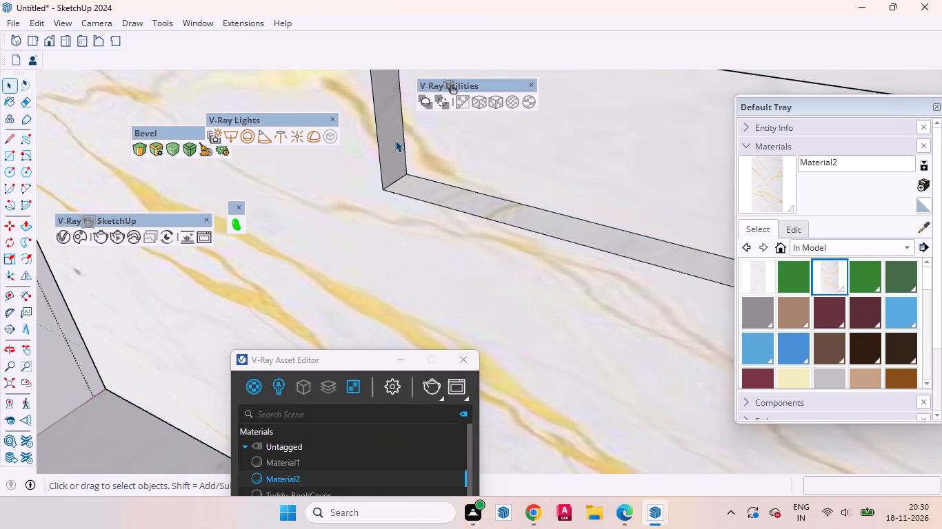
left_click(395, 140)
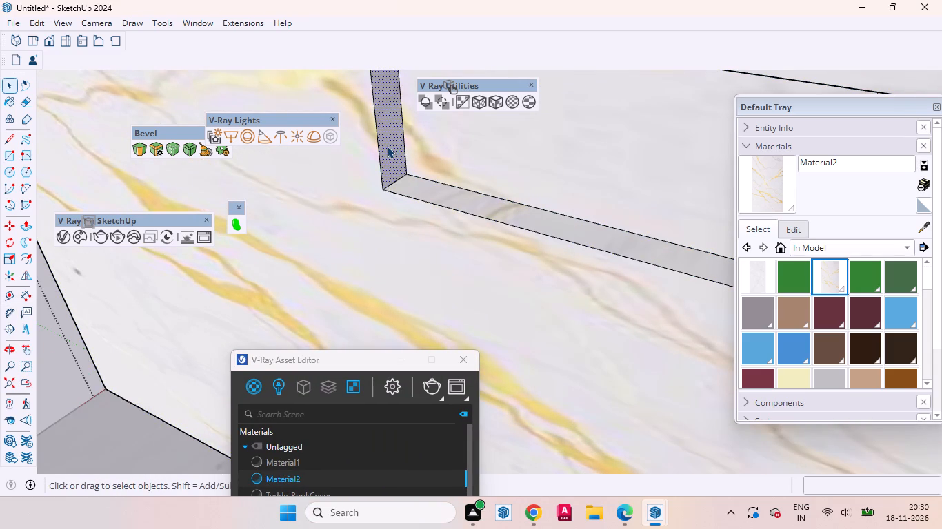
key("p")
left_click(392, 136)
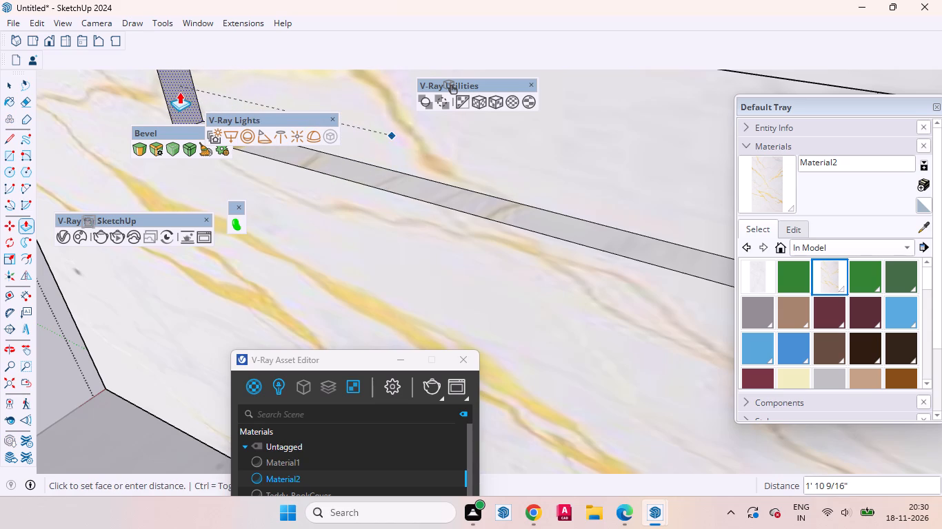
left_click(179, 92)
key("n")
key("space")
Examine the lengthened recess and where the strip mesh light ends along its upper face.
middle_click_drag(483, 235, 556, 208)
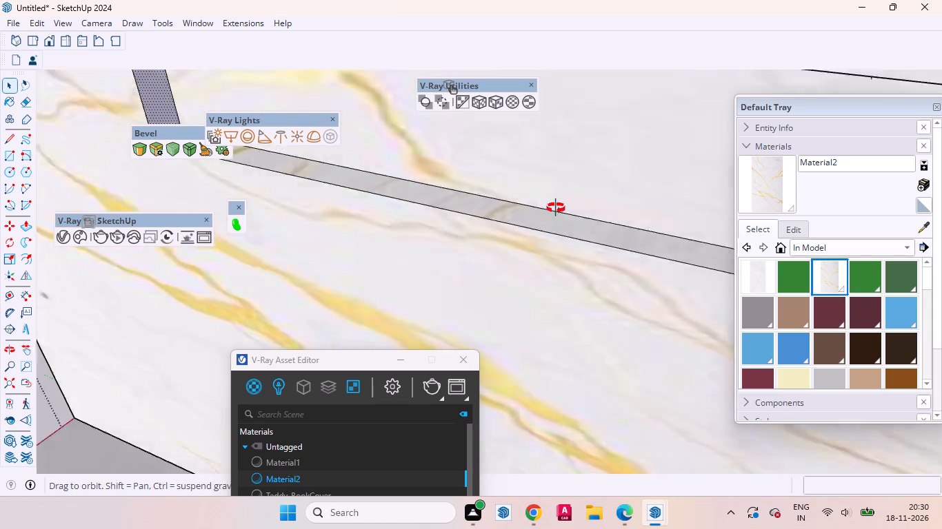
middle_click_drag(556, 208, 687, 141)
scroll(597, 280, "down", 7)
middle_click_drag(553, 217, 584, 78)
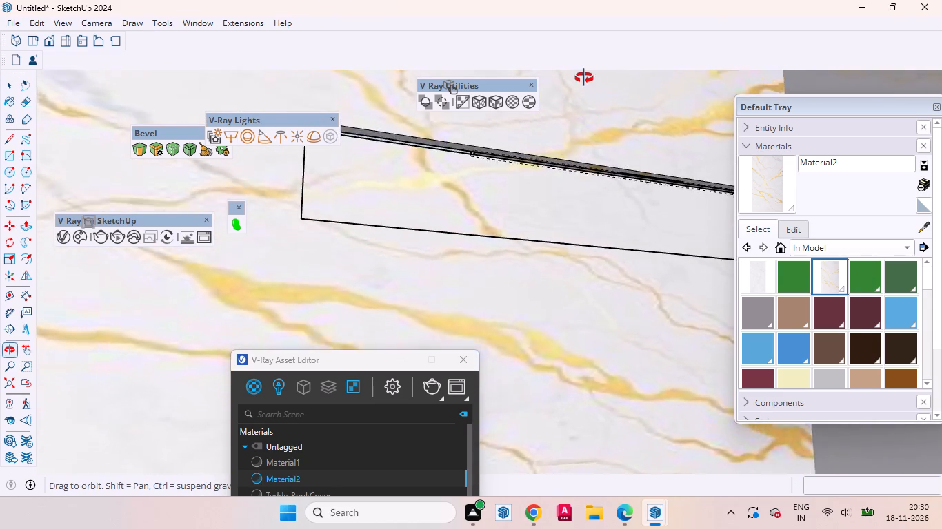
middle_click_drag(584, 78, 581, 65)
scroll(406, 135, "up", 13)
middle_click_drag(481, 168, 513, 155)
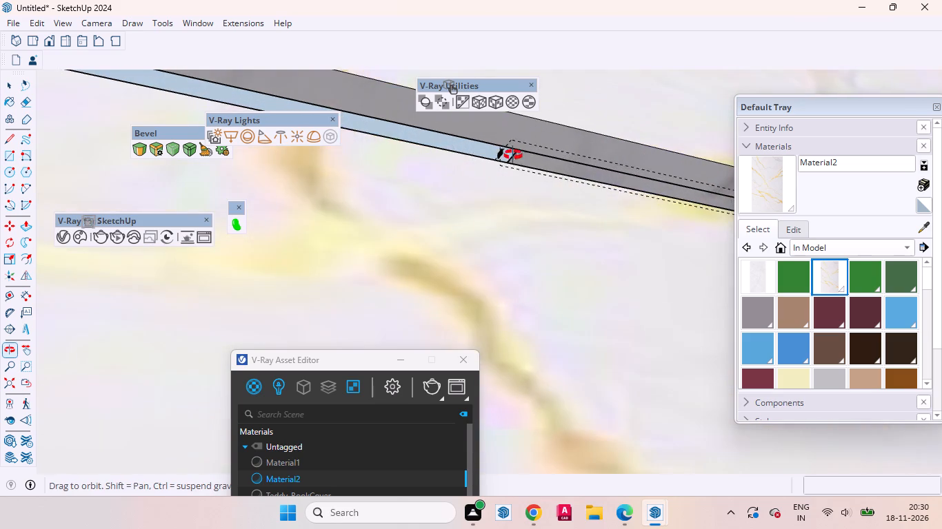
middle_click_drag(513, 155, 533, 284)
scroll(592, 273, "down", 9)
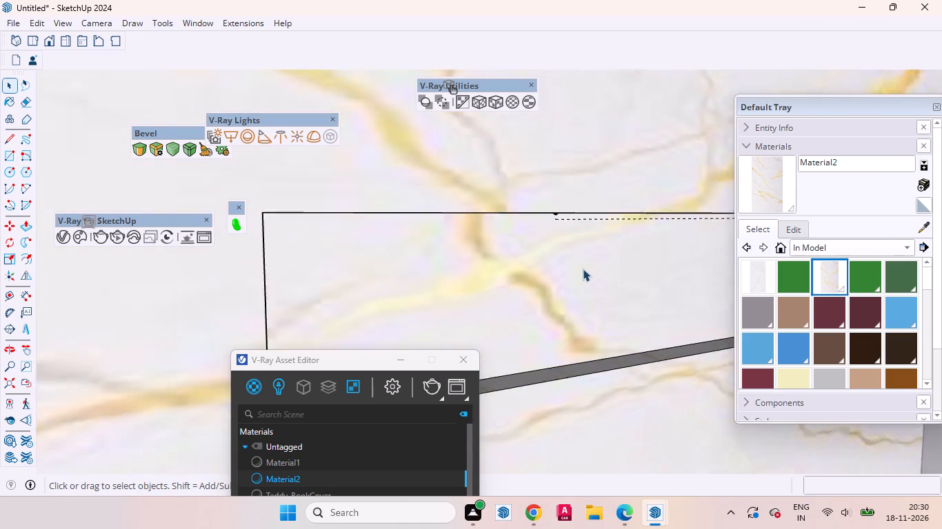
scroll(583, 269, "down", 15)
left_click(364, 285)
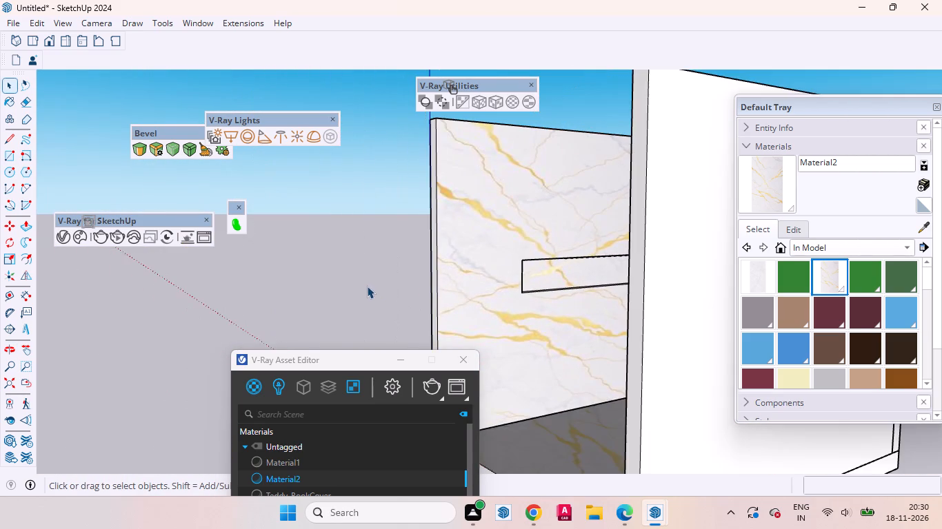
middle_click_drag(419, 291, 553, 295)
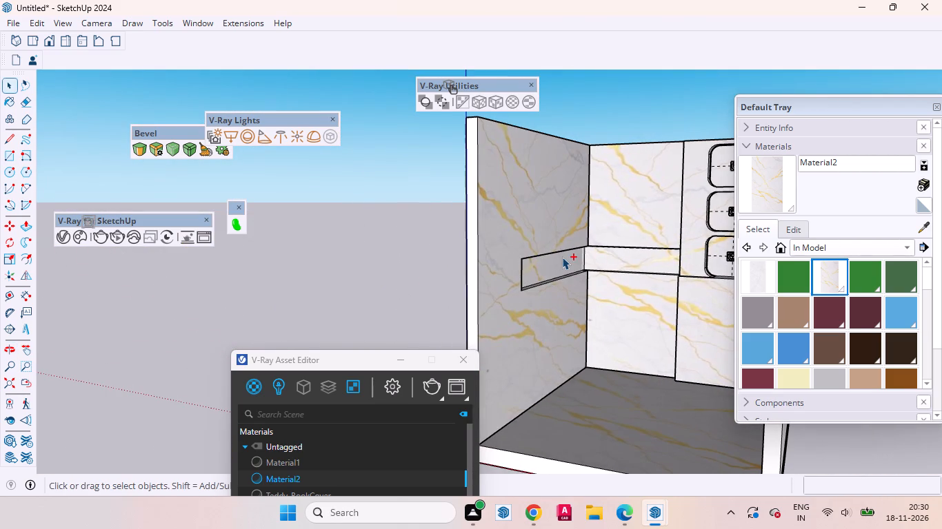
Undo the recess lengthening, the strip mesh light and the band fill, back to the full-length side-wall band.
key("ctrl+z")
key("ctrl+z")
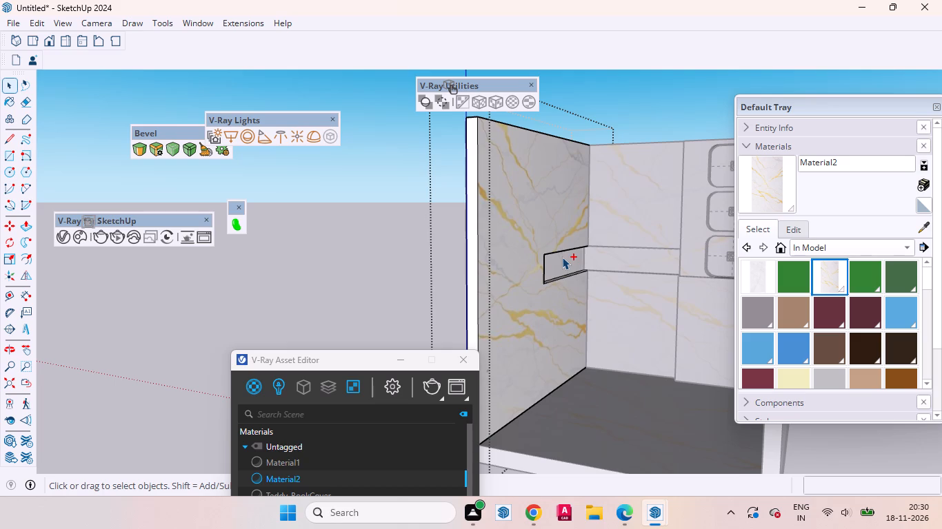
key("ctrl+z")
key("ctrl+z")
key("ctrl+z")
key("ctrl+z")
key("ctrl+z")
key("ctrl+z")
key("ctrl+z")
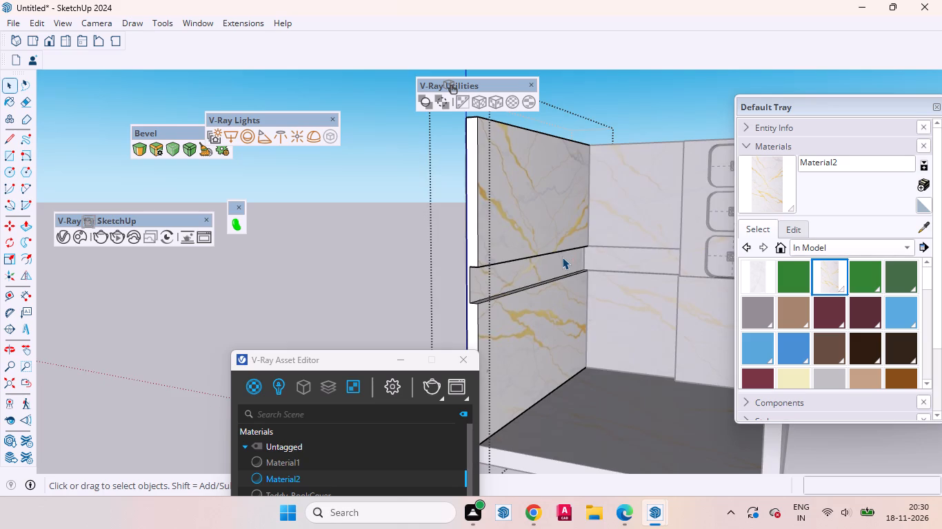
Move the dividing edge on the upper face of the side wall's band 24 inches outward, away from the back corner.
scroll(558, 257, "up", 4)
middle_click_drag(539, 264, 511, 159)
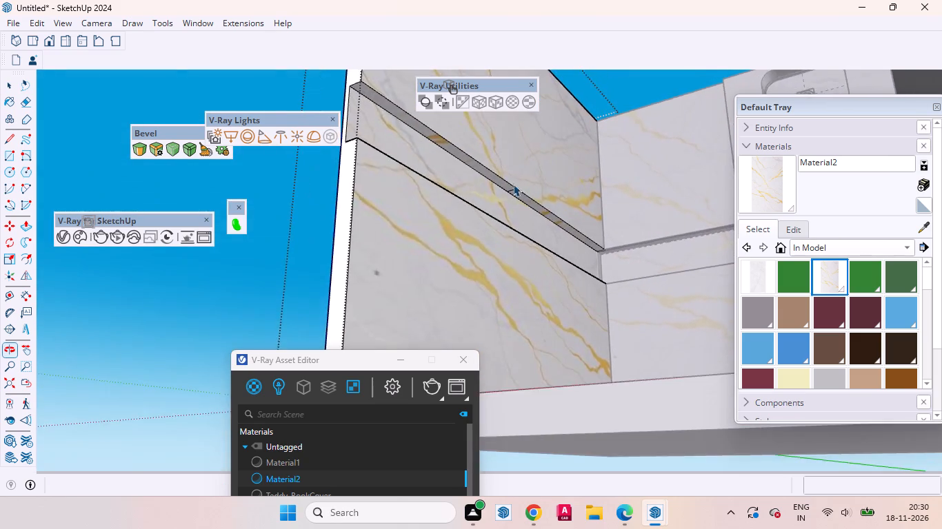
scroll(514, 188, "up", 7)
left_click(501, 184)
scroll(501, 184, "up", 6)
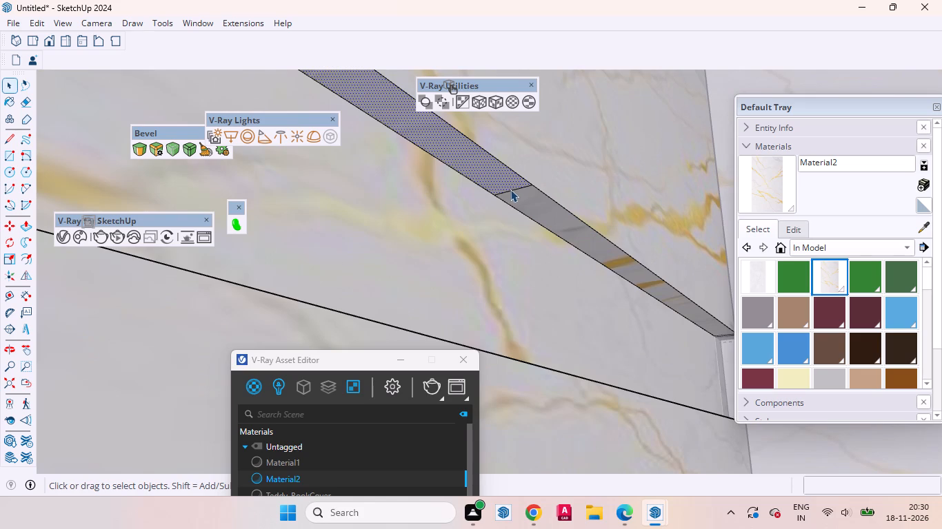
left_click(513, 191)
key("m")
left_click(513, 191)
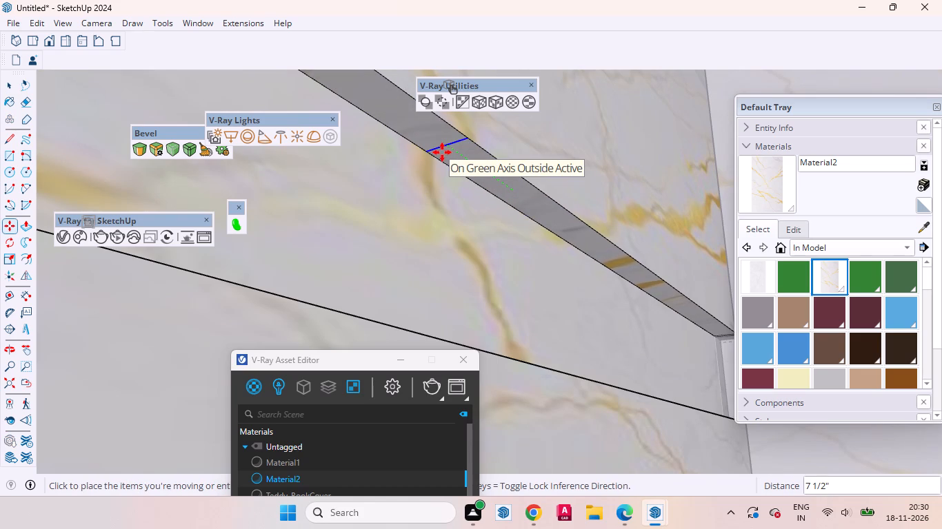
type("24")
key("Return")
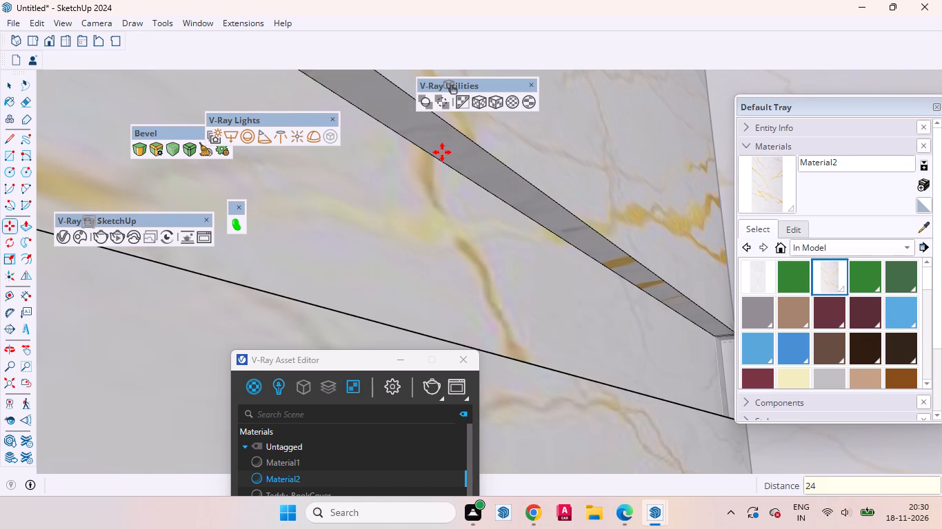
key("space")
Push the outer part of the side-wall band's upper face down 1' to its lower edge, filling the band beyond the dividing edge.
scroll(626, 264, "down", 8)
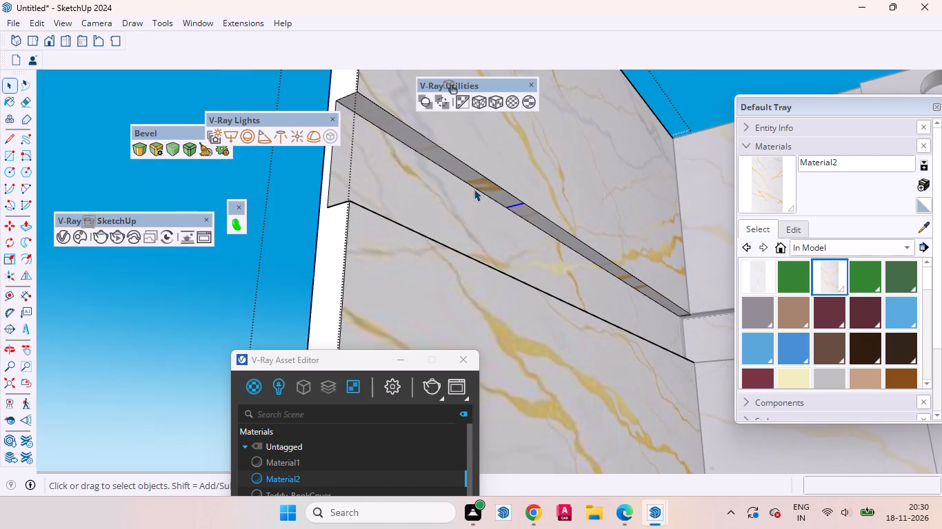
left_click(477, 185)
scroll(503, 194, "up", 6)
middle_click_drag(504, 236, 432, 286)
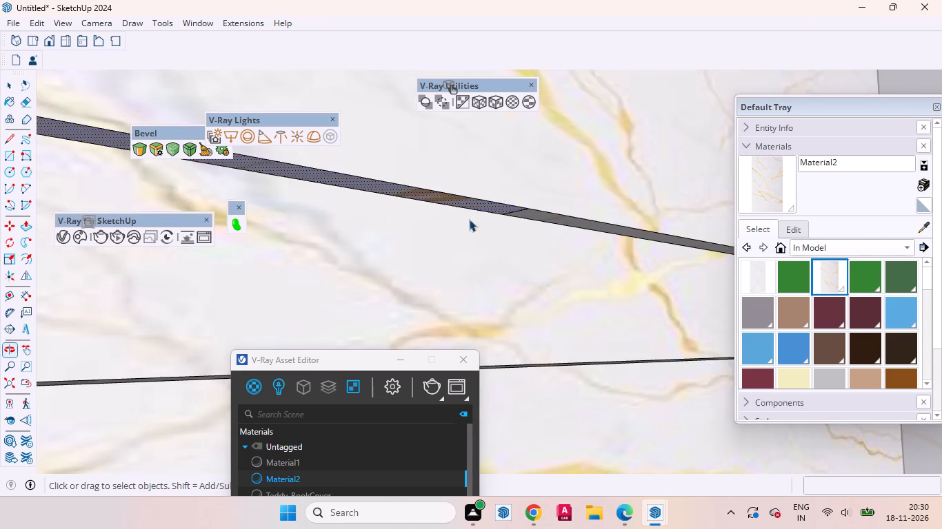
scroll(476, 204, "down", 7)
scroll(428, 207, "up", 8)
middle_click_drag(439, 189, 444, 165)
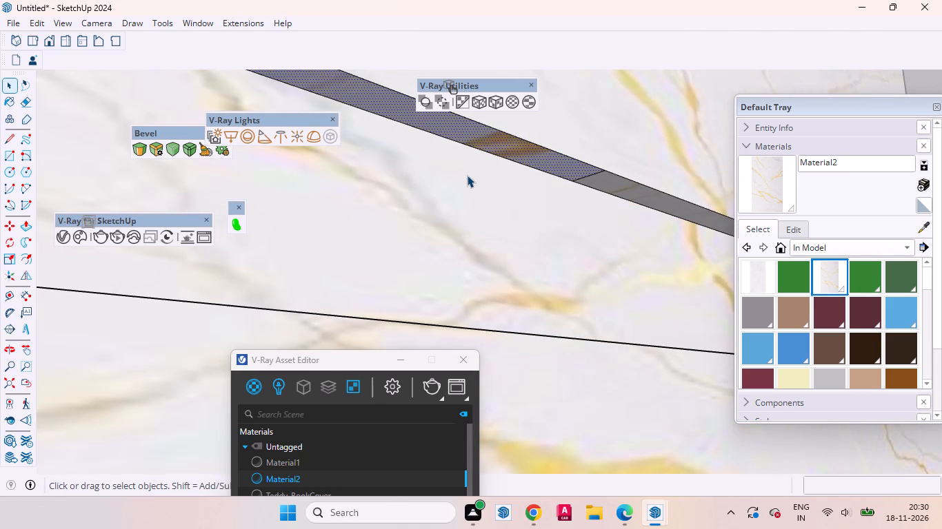
key("p")
scroll(510, 153, "up", 4)
left_click(512, 149)
scroll(509, 176, "down", 3)
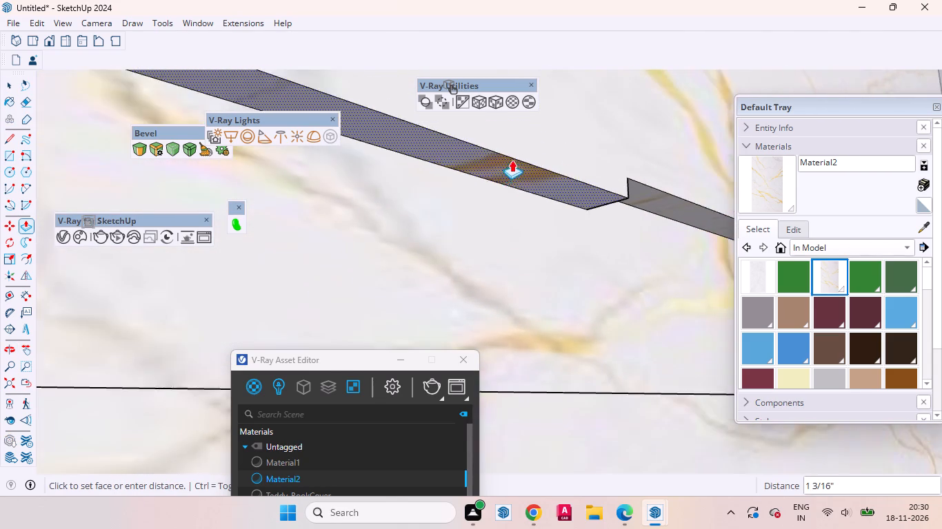
scroll(512, 160, "down", 3)
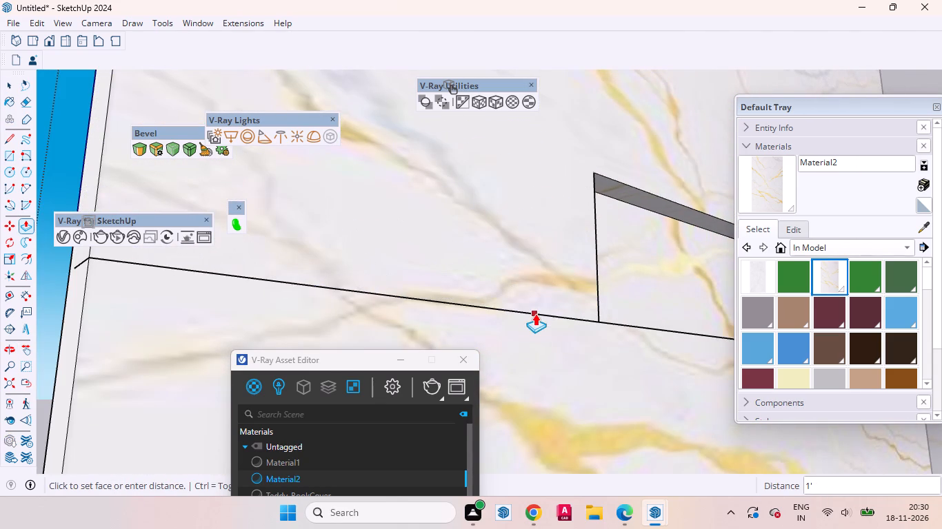
left_click(535, 313)
Erase the leftover lower edge line across the filled outer part of the side wall.
key("space")
left_click(542, 315)
right_click(542, 315)
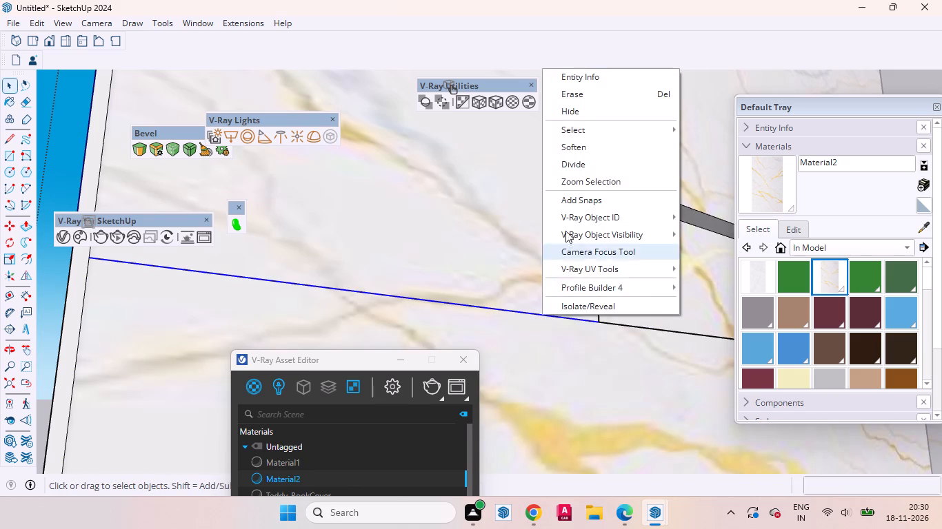
left_click(566, 92)
Copy the front edge of the side-wall recess's upper face 1 inch inward to outline a narrow strip.
scroll(495, 236, "down", 9)
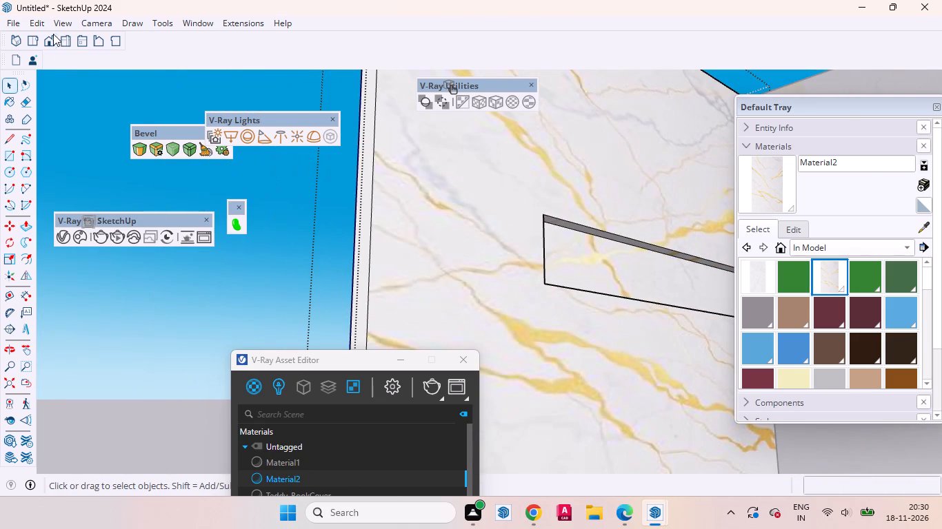
left_click(45, 34)
scroll(353, 222, "down", 4)
left_click(548, 163)
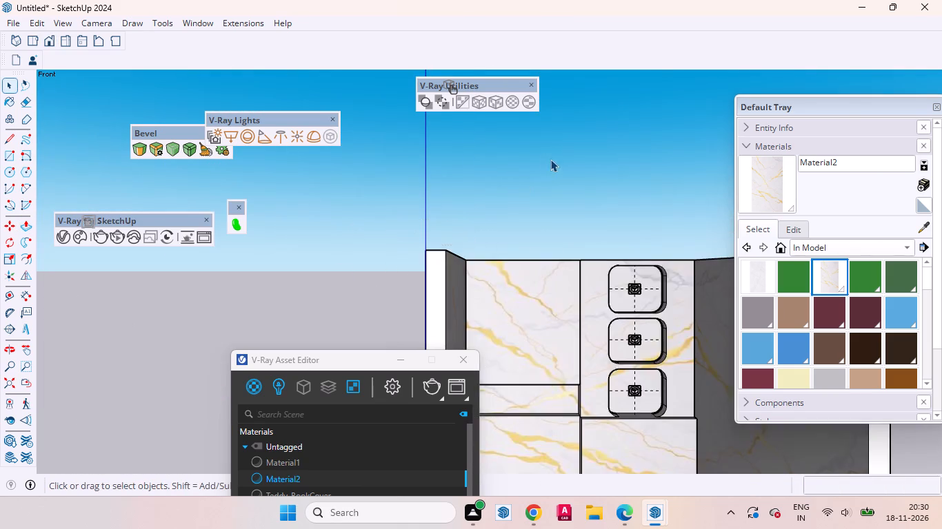
scroll(534, 160, "down", 8)
scroll(537, 408, "up", 8)
middle_click_drag(532, 346, 488, 333)
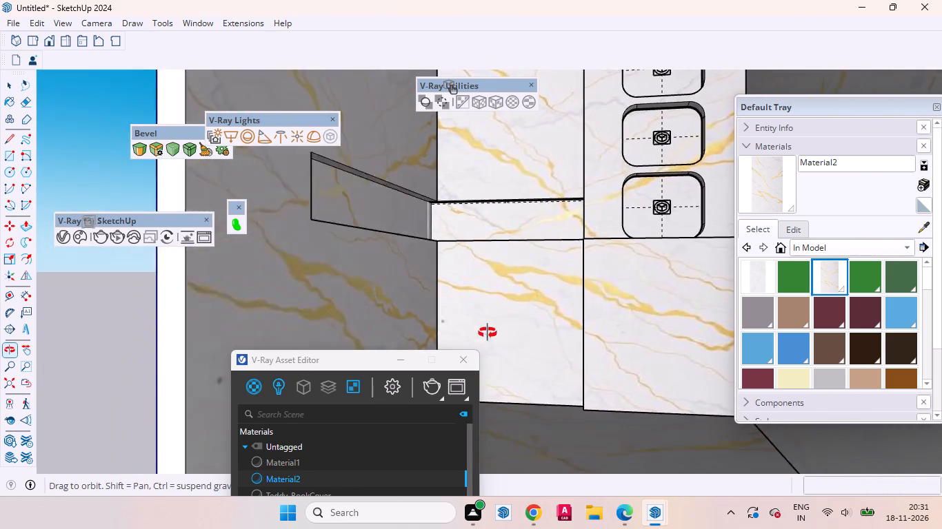
middle_click_drag(488, 333, 474, 300)
scroll(421, 163, "up", 13)
middle_click_drag(418, 221, 408, 214)
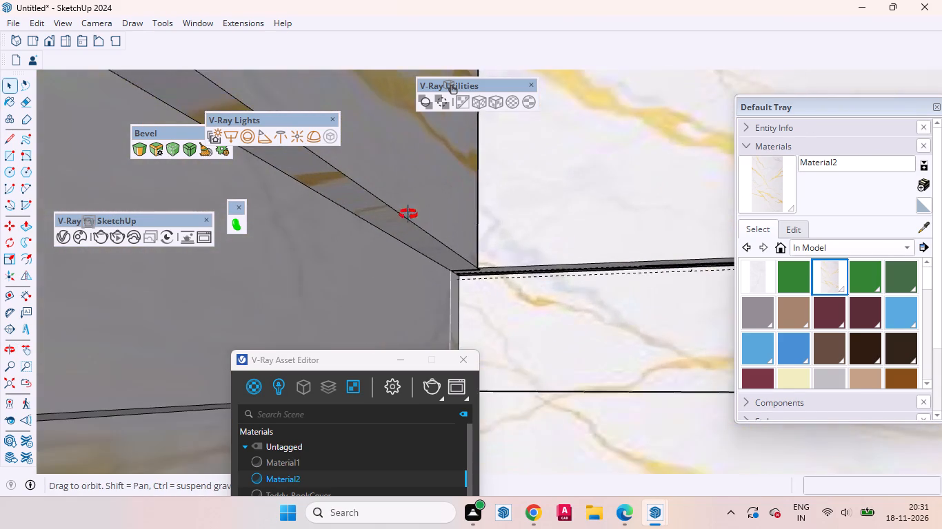
middle_click_drag(408, 214, 343, 113)
scroll(365, 245, "up", 3)
left_click(377, 236, "ctrl")
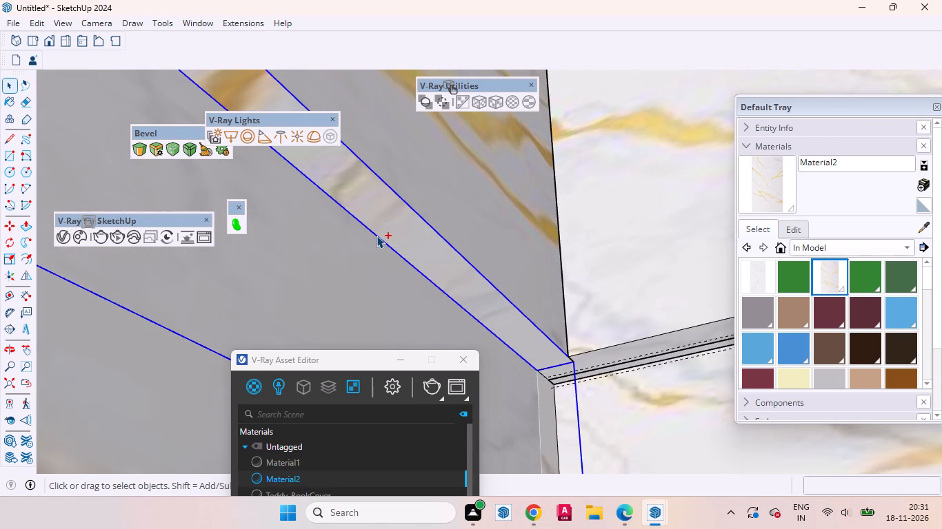
triple_click(377, 236)
left_click(377, 236)
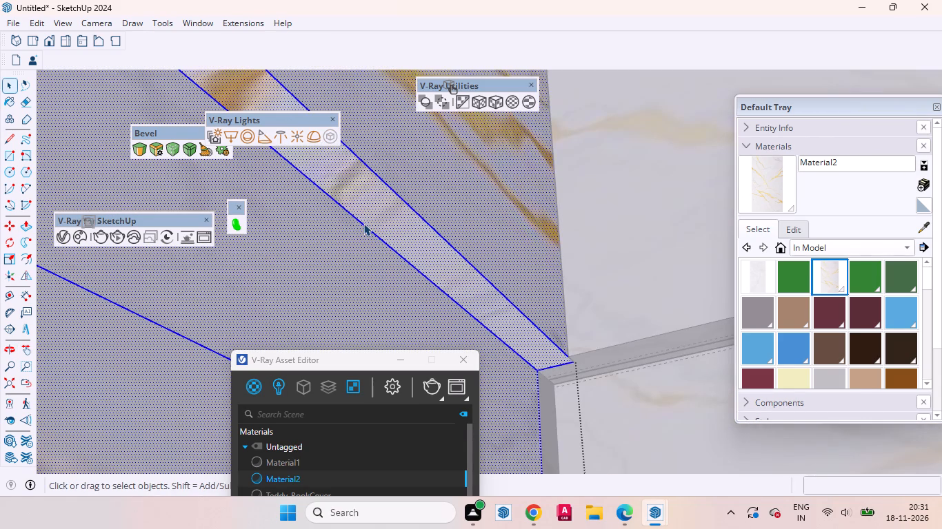
left_click(363, 223)
key("m")
scroll(363, 223, "up", 3)
left_click(363, 223)
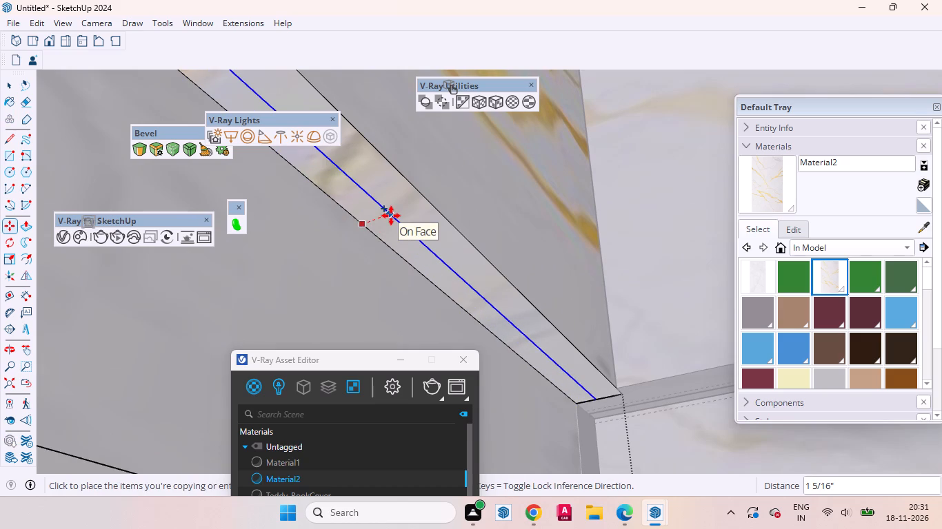
key("1")
key("Return")
key("space")
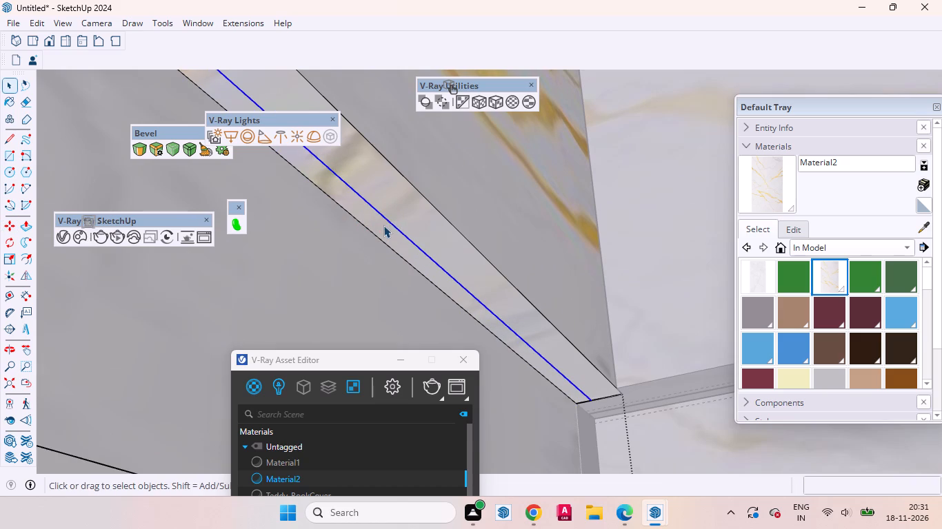
Group the narrow strip along the side-wall recess's upper face and convert it into a V-Ray mesh light.
left_click(383, 225)
double_click(383, 225)
double_click(381, 229)
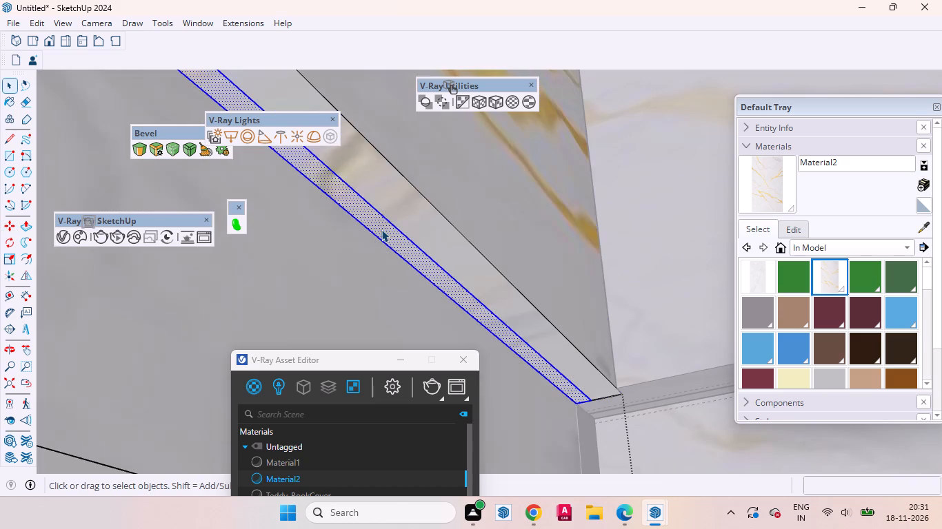
right_click(381, 229)
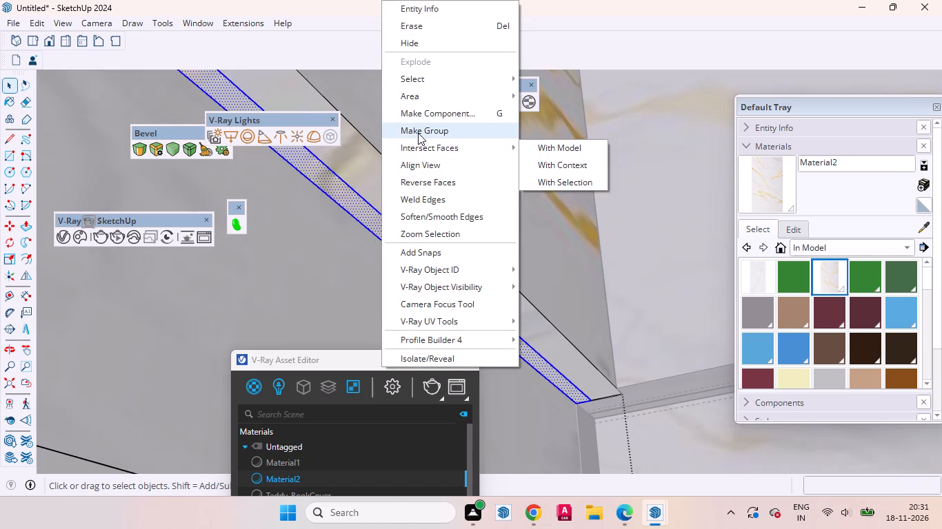
left_click(418, 133)
left_click(327, 136)
key("space")
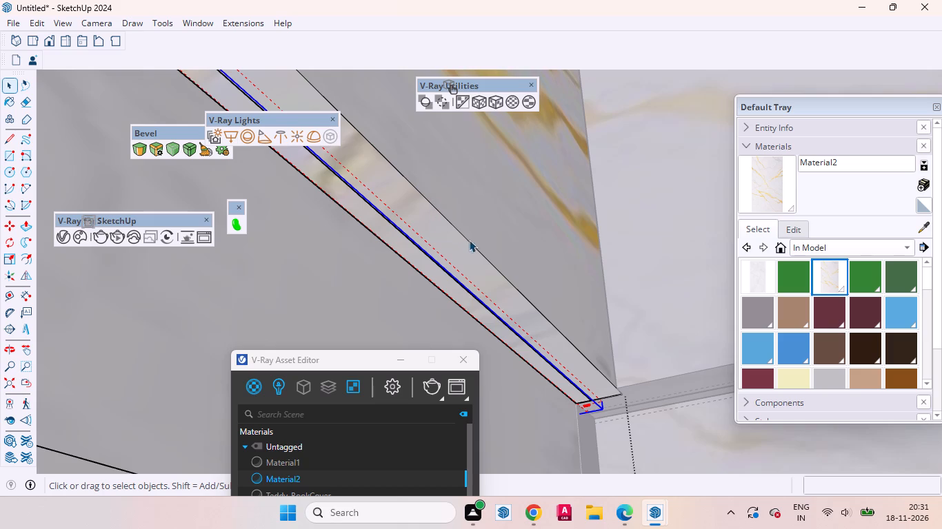
Examine the side-wall strip mesh light and how it meets the back-wall recess and light at the corner.
scroll(552, 207, "down", 10)
middle_click_drag(555, 280, 545, 415)
scroll(561, 329, "down", 5)
scroll(561, 278, "up", 1)
scroll(561, 278, "down", 8)
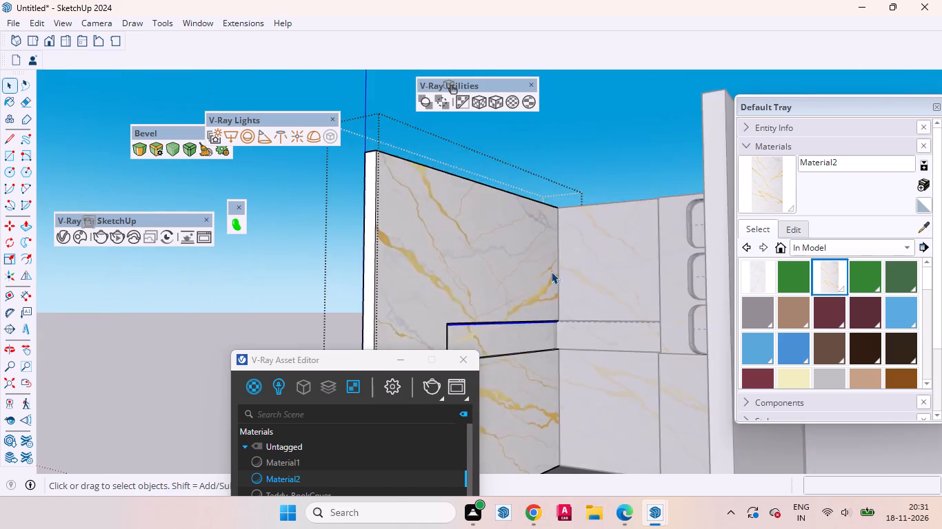
scroll(551, 271, "down", 8)
left_click(662, 311)
middle_click_drag(563, 313, 655, 425)
scroll(573, 269, "up", 4)
left_click(49, 38)
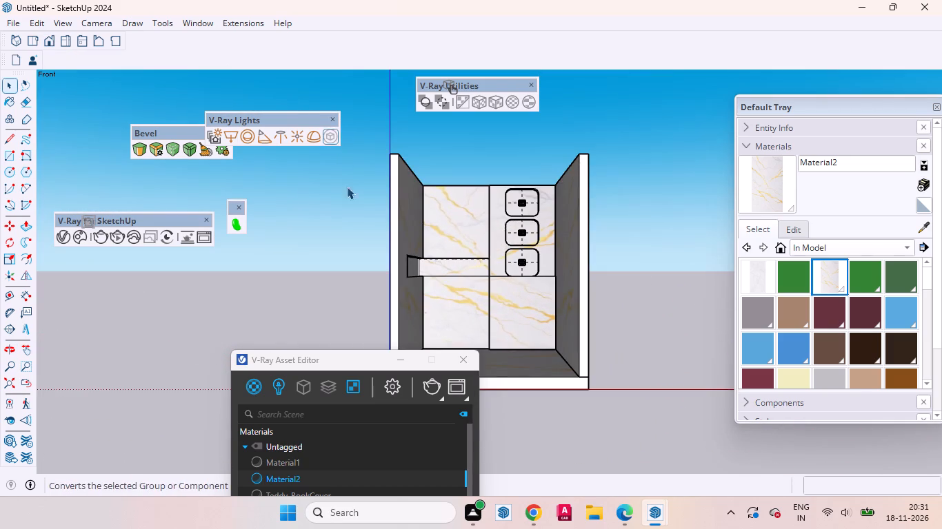
scroll(466, 247, "up", 5)
scroll(386, 278, "up", 12)
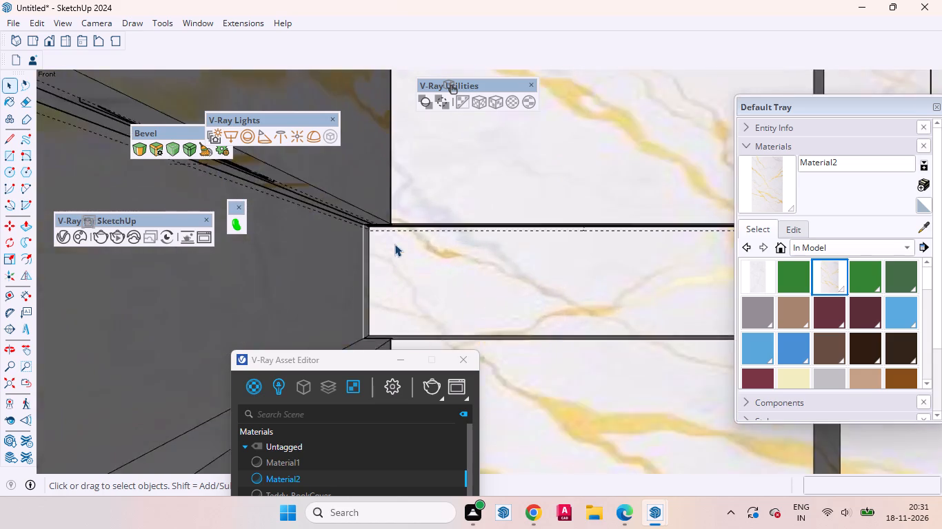
scroll(394, 244, "up", 5)
middle_click_drag(376, 225, 129, 138)
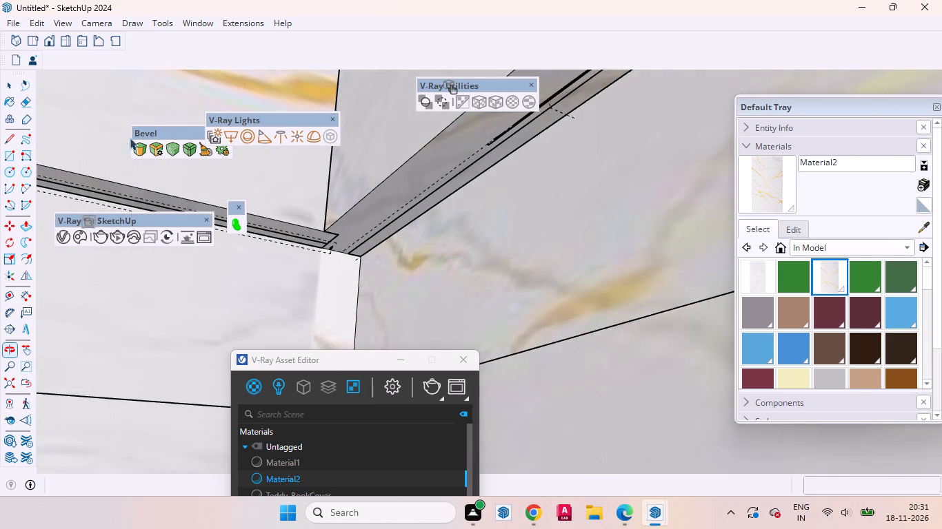
scroll(300, 205, "up", 10)
left_click(312, 234)
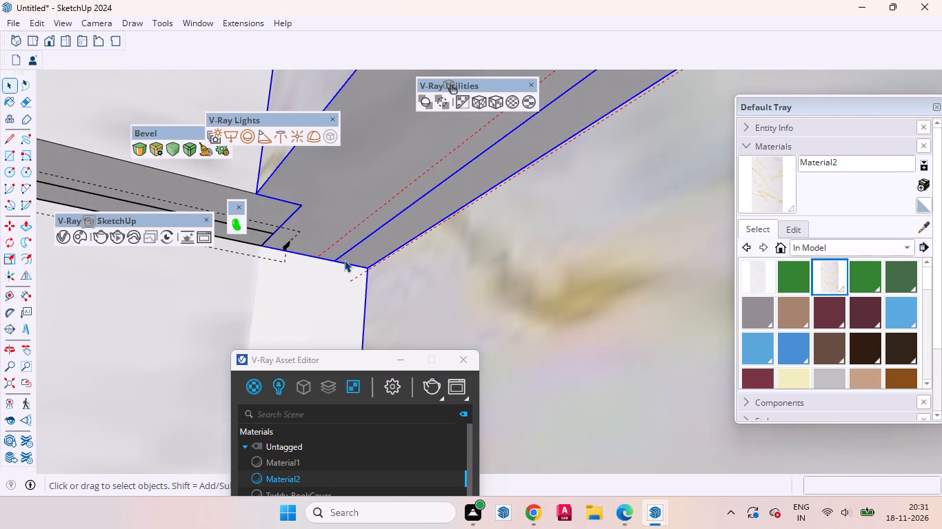
scroll(517, 301, "down", 3)
middle_click_drag(597, 349, 697, 399)
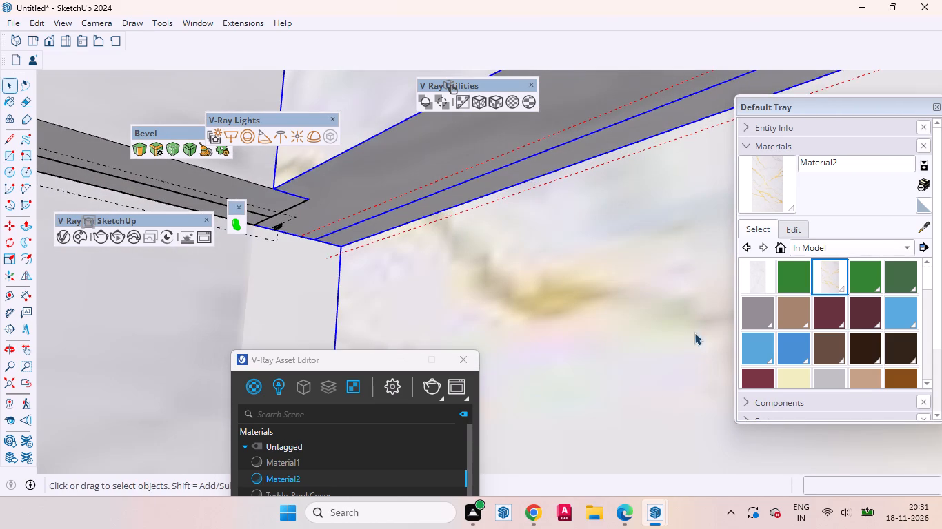
scroll(458, 218, "down", 5)
middle_click_drag(499, 216, 652, 402)
scroll(585, 333, "down", 8)
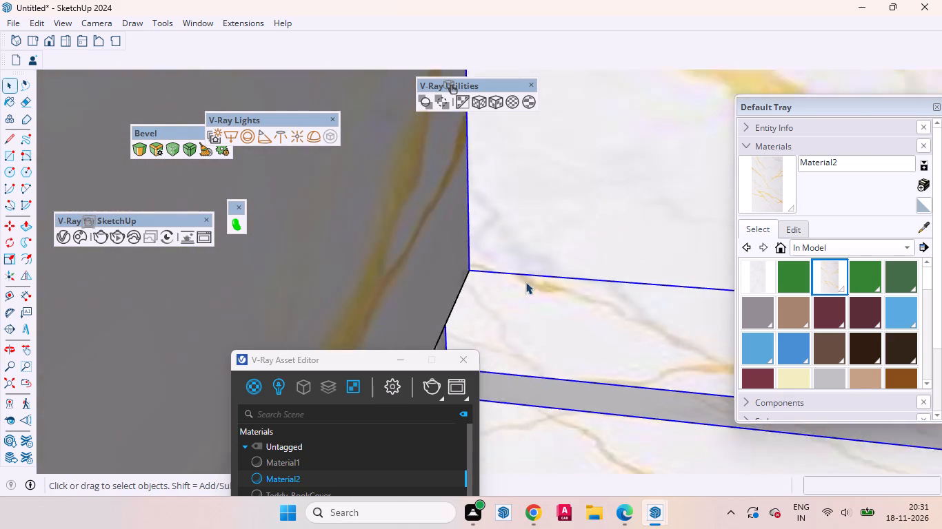
scroll(525, 282, "down", 20)
scroll(525, 282, "down", 1)
left_click(566, 147)
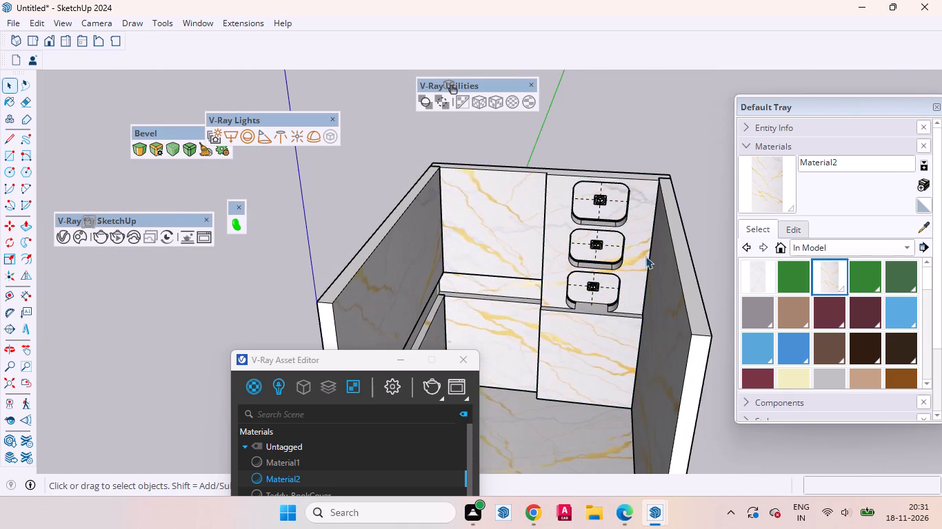
Move the V-Ray Asset Editor off the room and inspect the whole room from the front, above and the side.
middle_click_drag(622, 238, 495, 142)
left_click(55, 46)
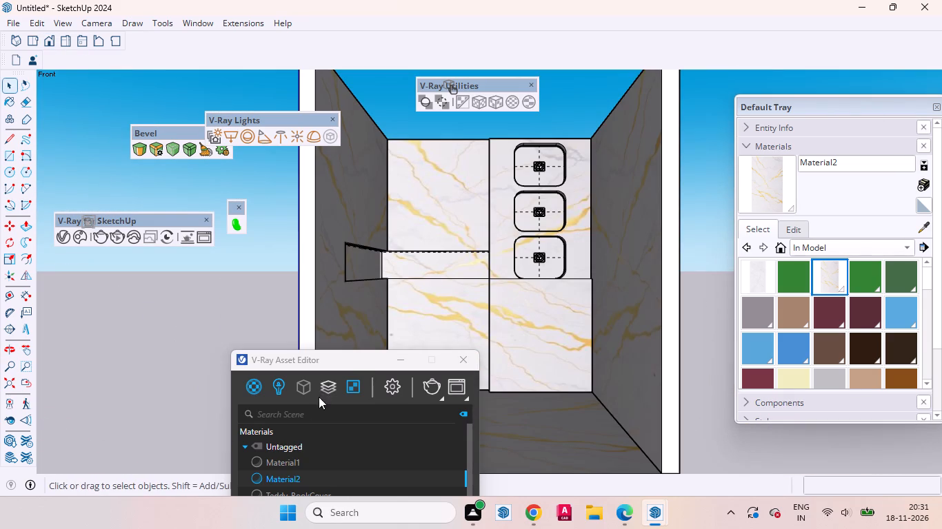
left_click_drag(356, 359, 171, 70)
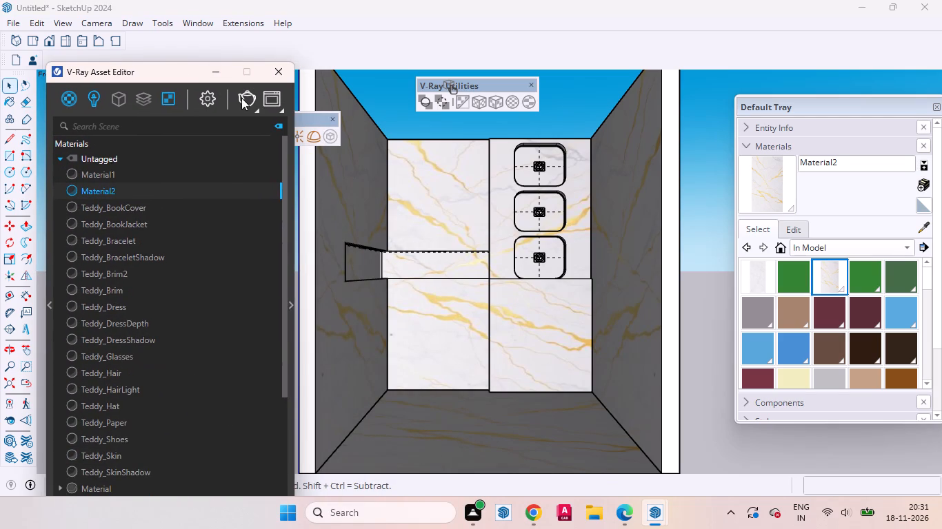
scroll(523, 328, "up", 3)
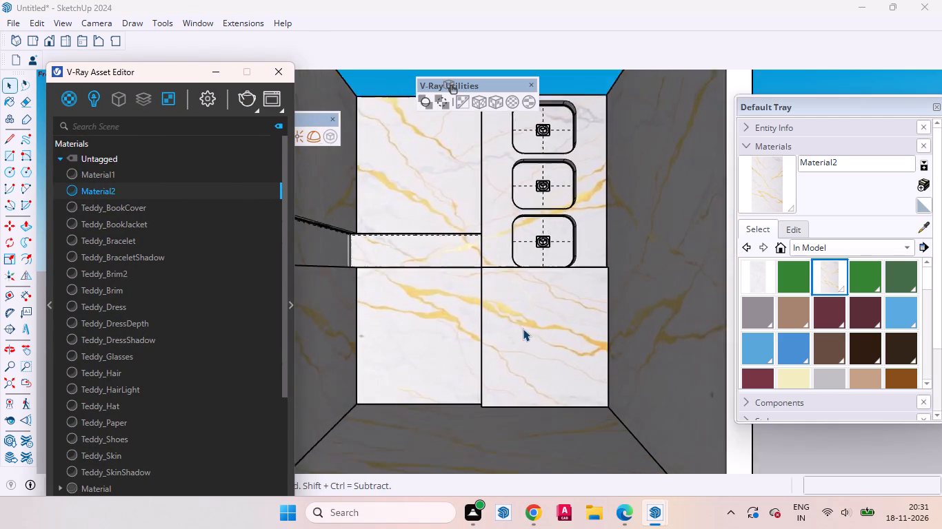
scroll(513, 314, "down", 7)
middle_click_drag(487, 343, 491, 528)
scroll(483, 357, "up", 6)
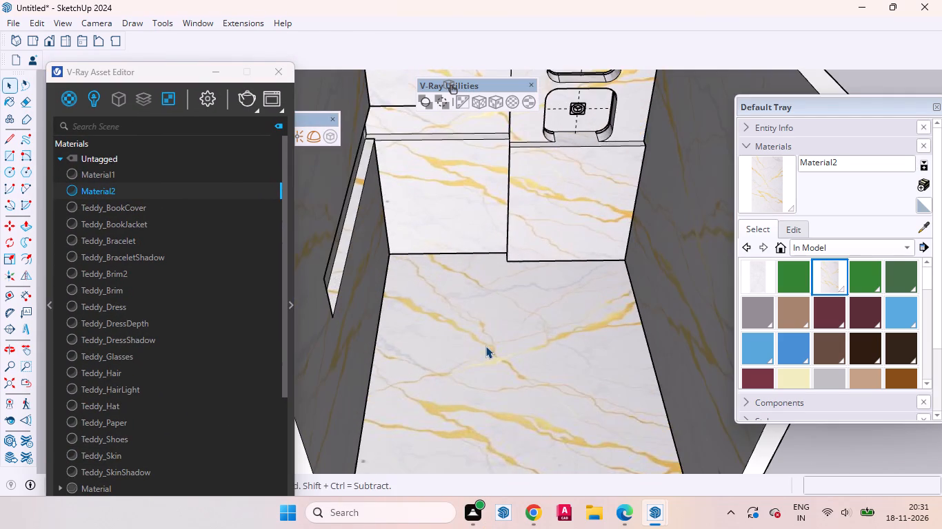
scroll(488, 344, "down", 4)
left_click(44, 40)
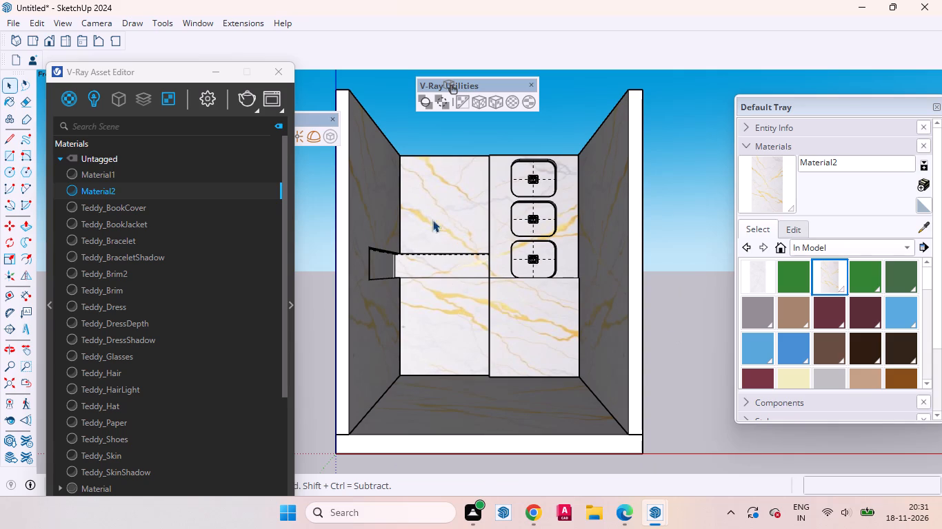
scroll(593, 300, "down", 4)
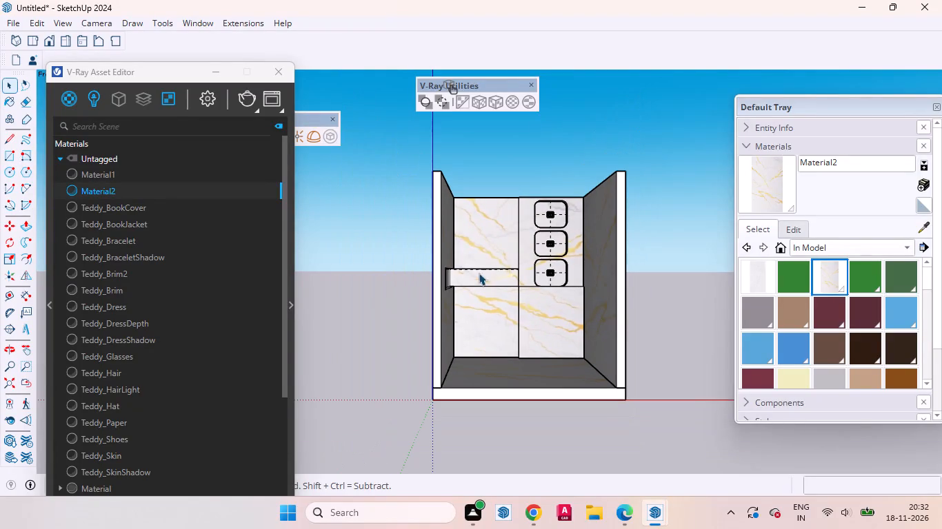
middle_click_drag(523, 249, 379, 497)
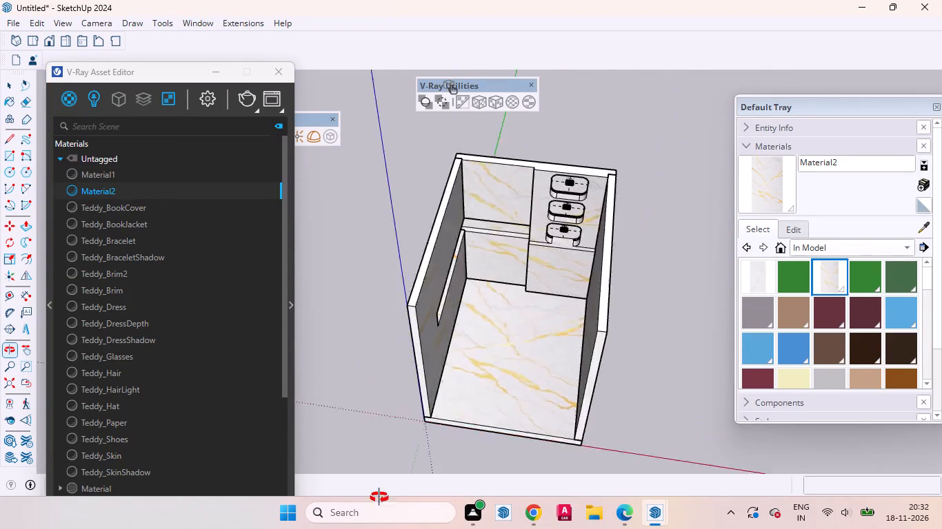
middle_click_drag(379, 497, 537, 519)
scroll(520, 262, "up", 7)
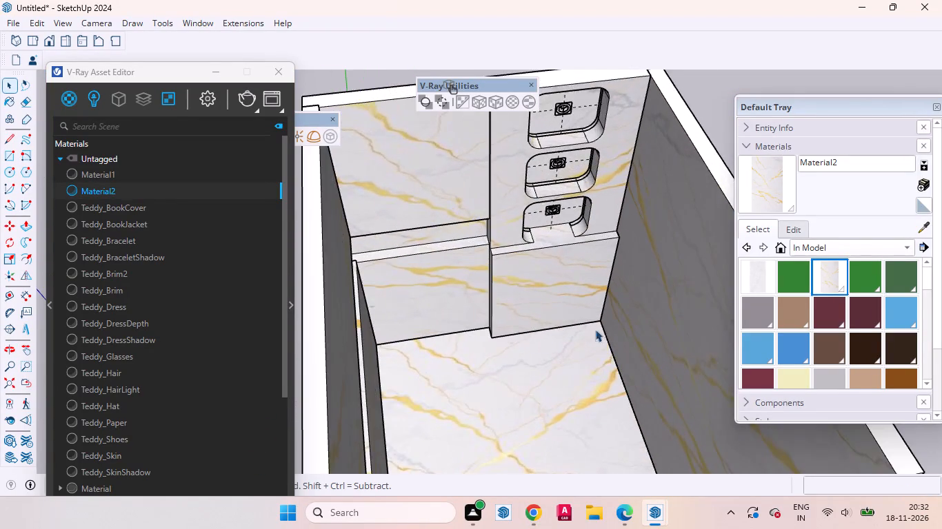
scroll(605, 342, "up", 1)
scroll(642, 446, "down", 4)
middle_click_drag(324, 274, 603, 333)
scroll(589, 165, "up", 9)
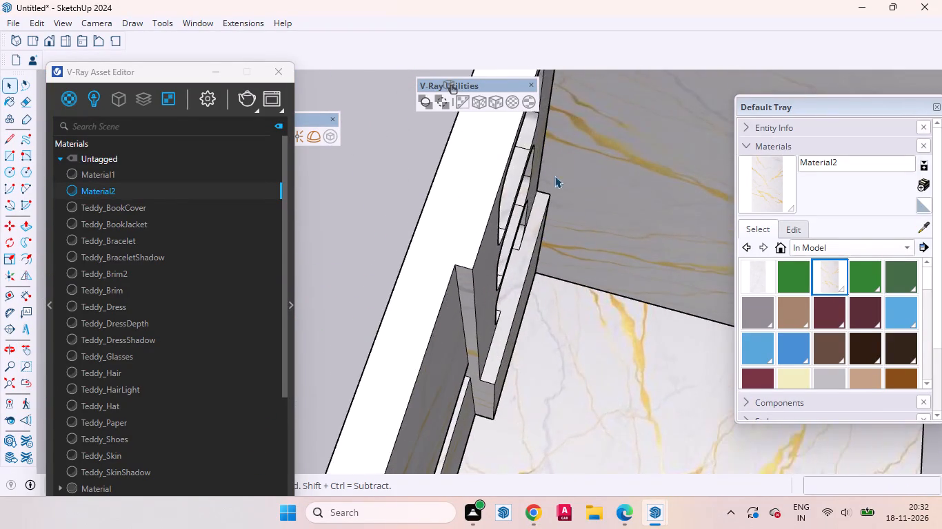
scroll(480, 321, "down", 20)
scroll(480, 321, "down", 3)
scroll(613, 308, "up", 3)
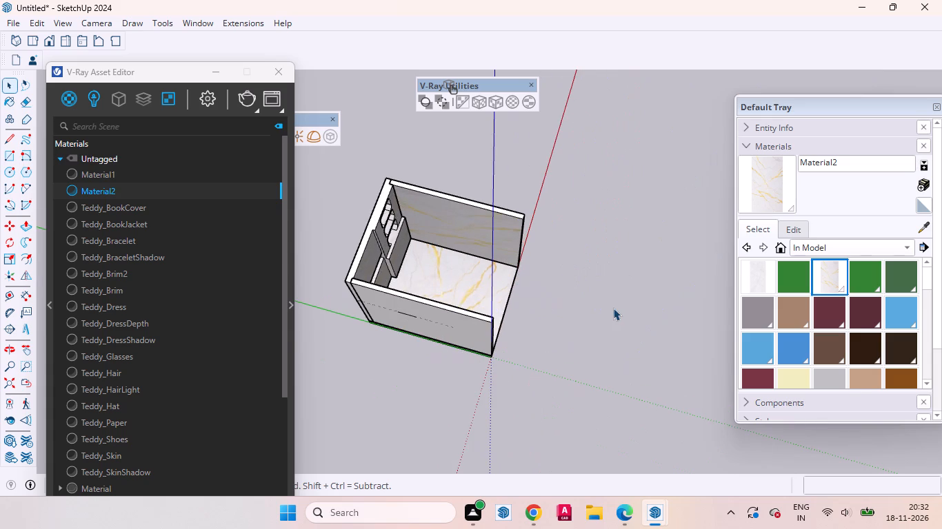
Place a guide line 2 inches out from the rear edge of the back-wall recess with the Tape Measure tool.
scroll(419, 187, "up", 3)
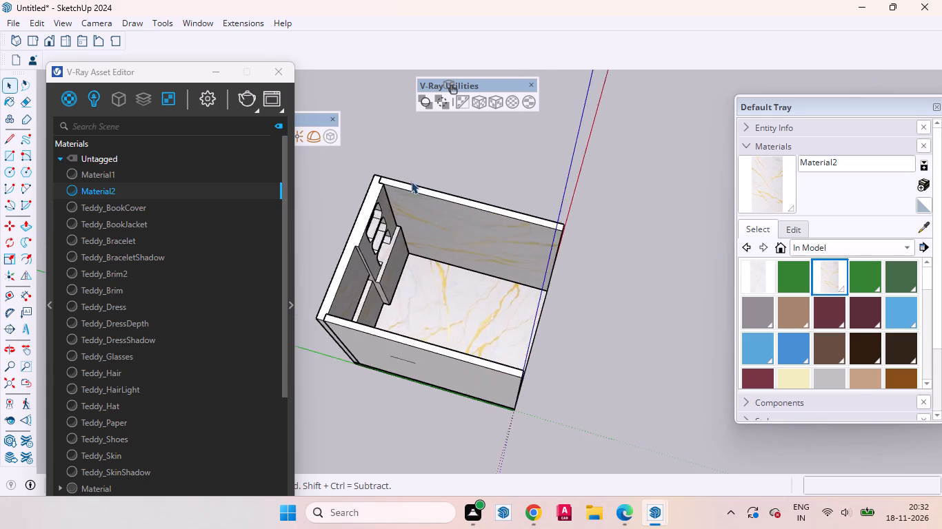
scroll(411, 181, "up", 11)
middle_click_drag(391, 196, 479, 213)
scroll(439, 168, "down", 8)
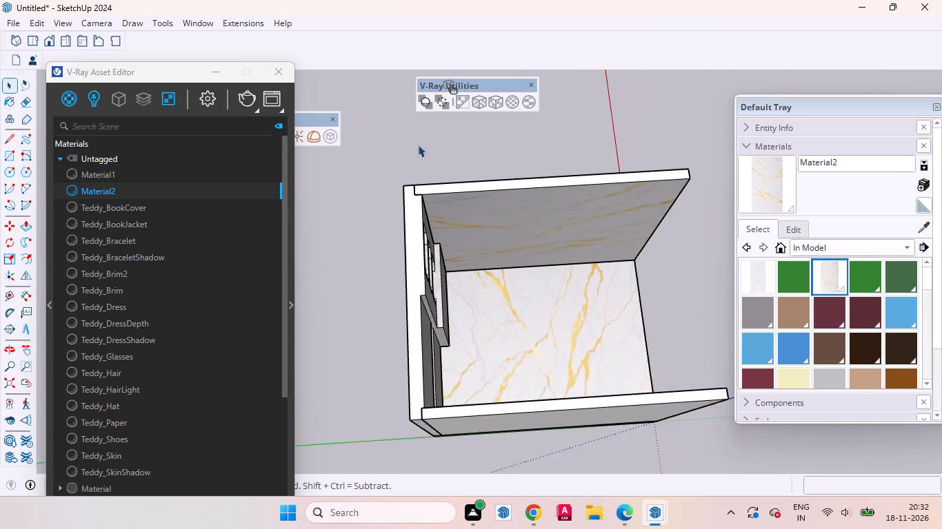
scroll(444, 233, "up", 3)
key("t")
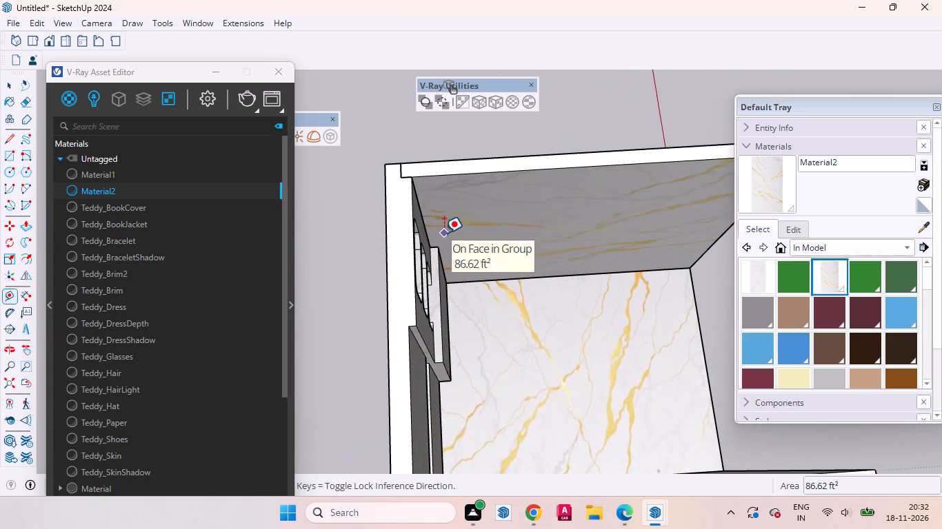
scroll(401, 383, "up", 9)
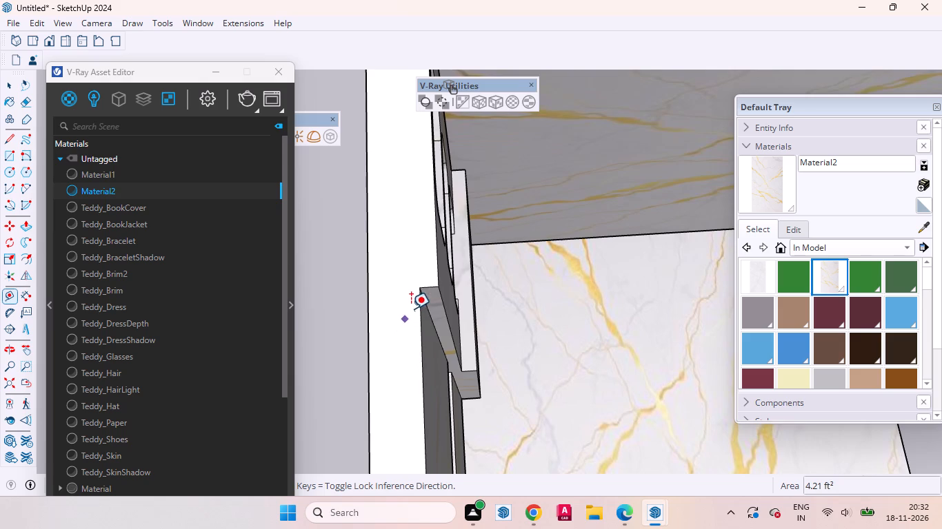
scroll(407, 285, "up", 8)
left_click(434, 318)
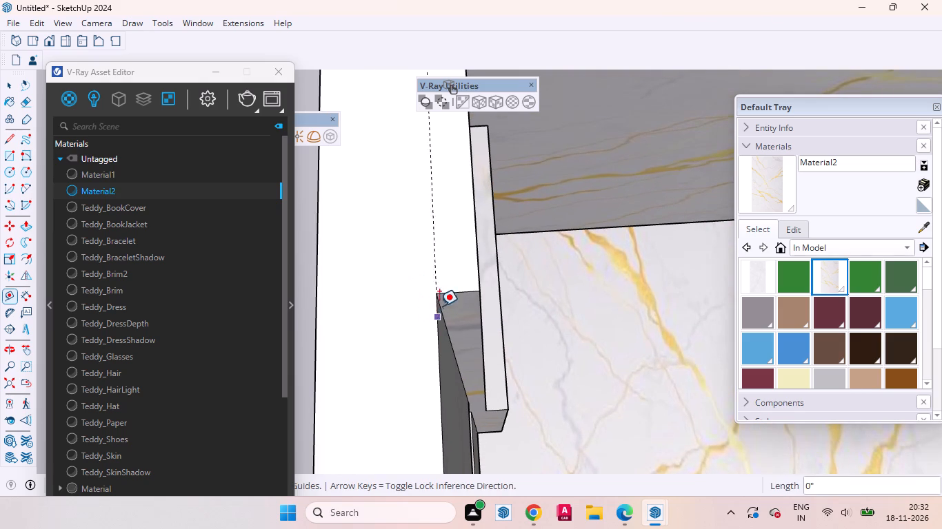
left_click(475, 289)
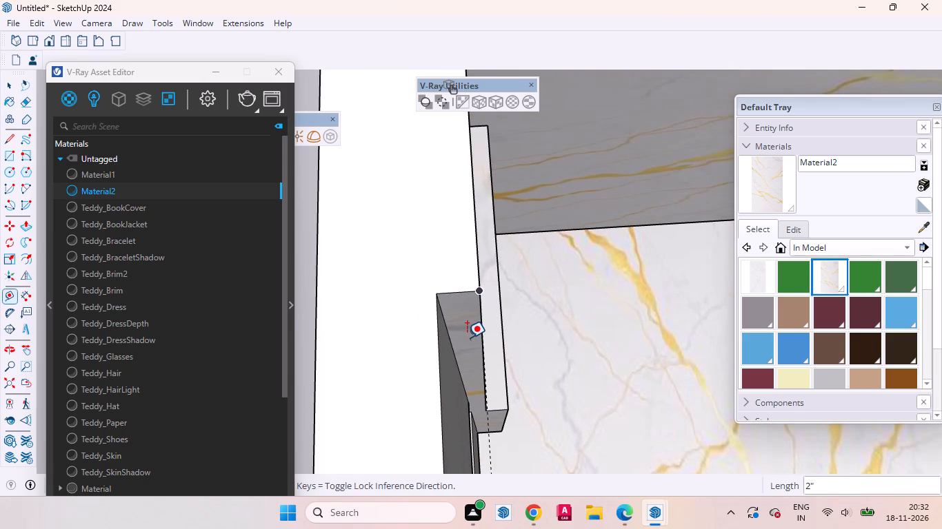
key("space")
Start a new empty group to hold the room's ceiling slab.
scroll(473, 356, "down", 6)
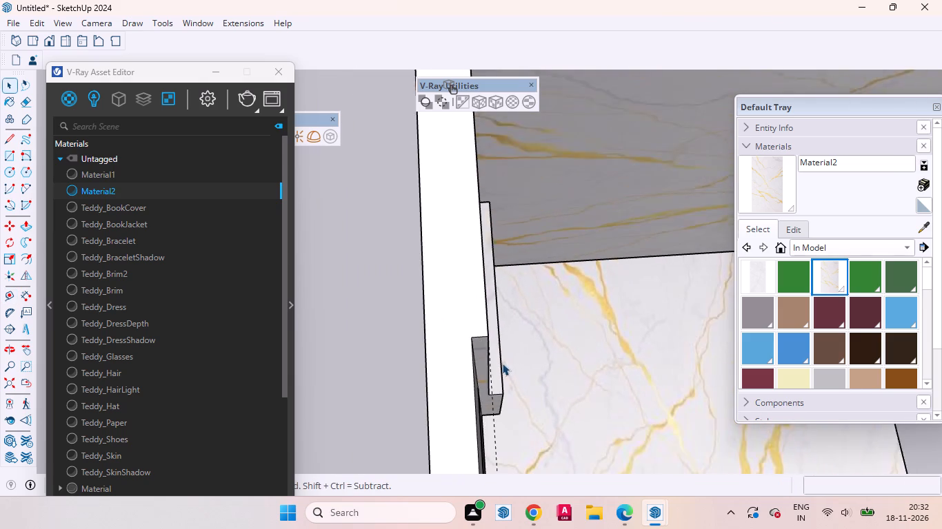
scroll(502, 363, "down", 8)
scroll(492, 222, "up", 10)
middle_click_drag(517, 254, 449, 289)
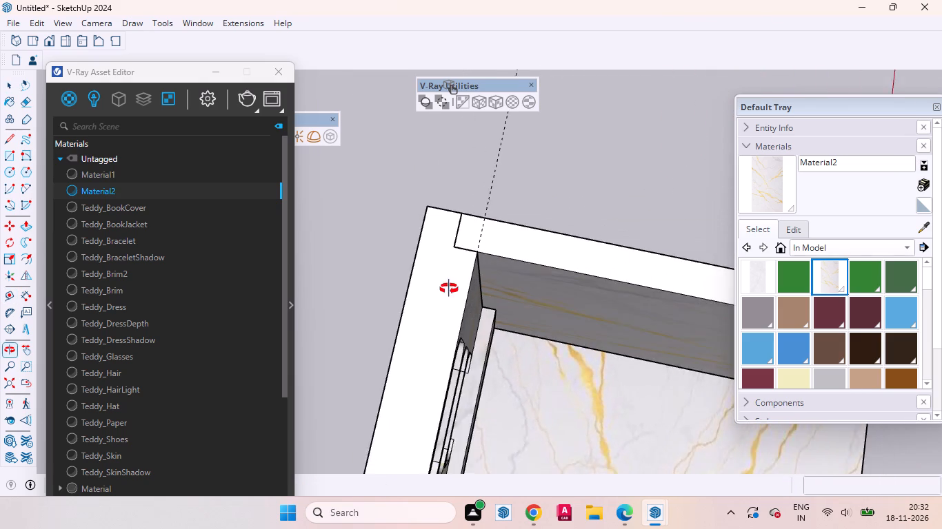
middle_click_drag(449, 289, 449, 287)
scroll(480, 251, "up", 17)
scroll(507, 229, "down", 16)
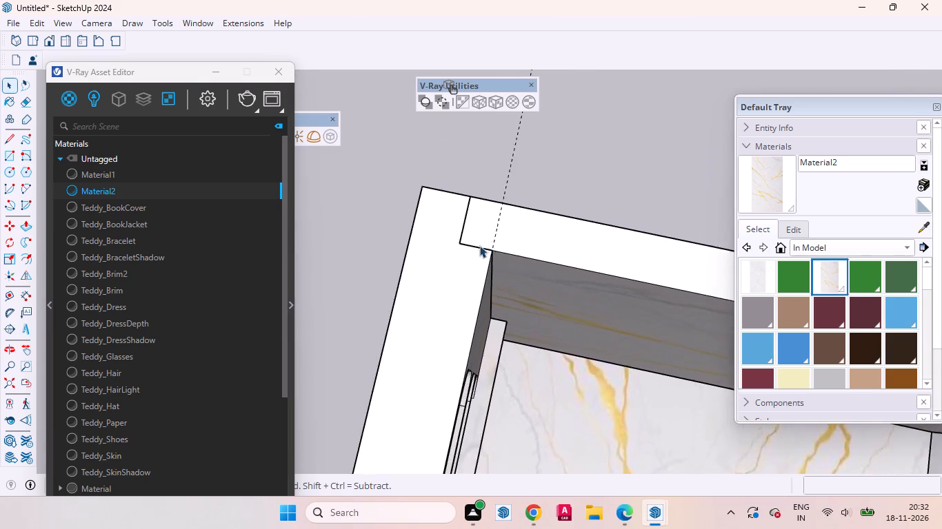
scroll(479, 245, "down", 20)
scroll(479, 245, "down", 1)
scroll(480, 235, "up", 1)
scroll(480, 234, "down", 2)
scroll(479, 237, "up", 1)
scroll(479, 237, "down", 1)
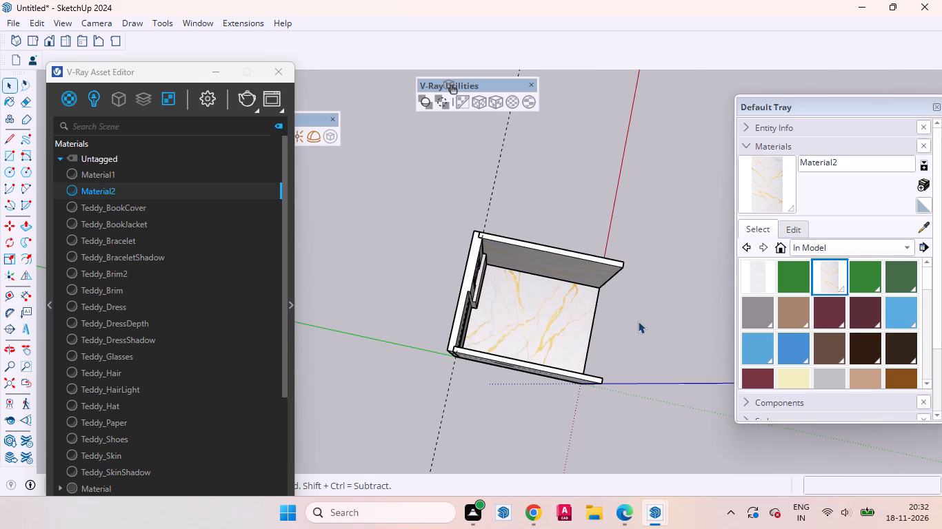
right_click(652, 313)
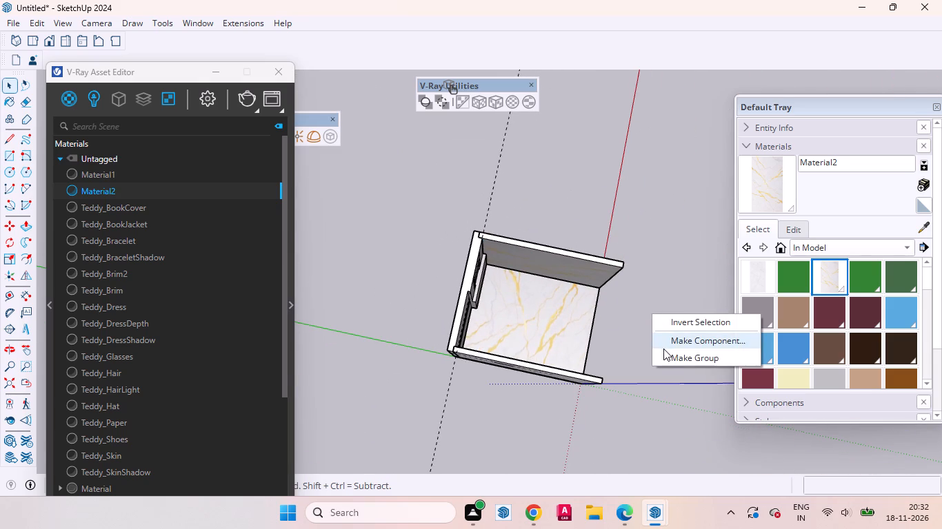
left_click(680, 358)
Draw an 8' by 9' 4 1/2" ceiling rectangle over the wall tops, from the guide line to the opposite front corner.
scroll(543, 271, "up", 7)
scroll(497, 243, "down", 7)
scroll(432, 386, "up", 15)
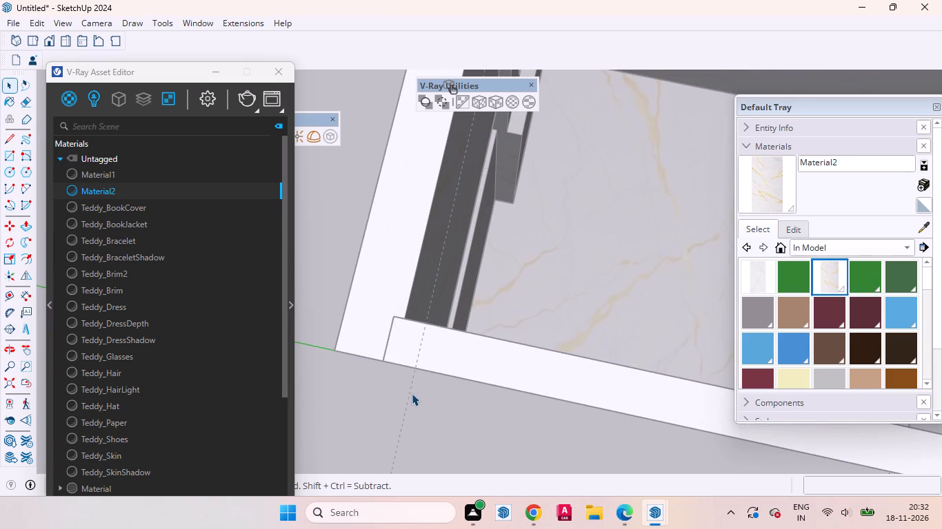
key("r")
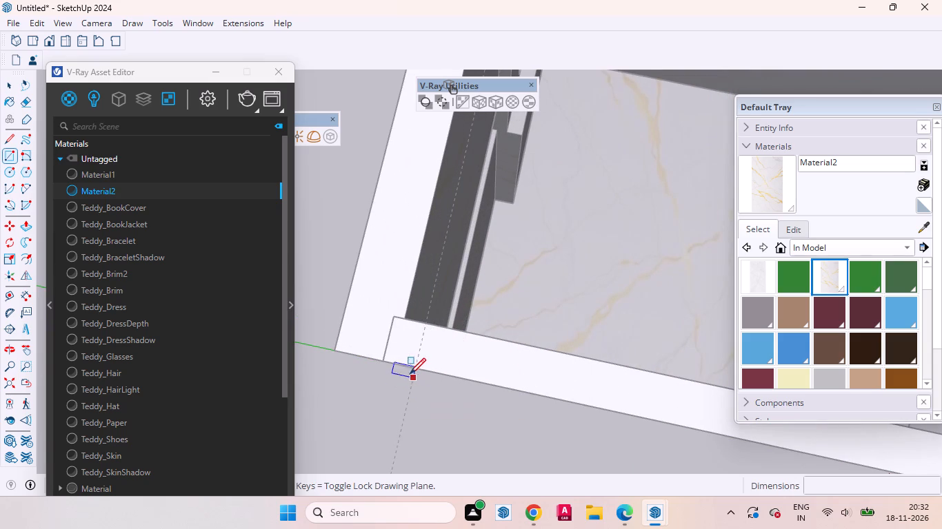
left_click(414, 369)
scroll(441, 364, "down", 7)
scroll(403, 410, "up", 1)
scroll(403, 411, "down", 5)
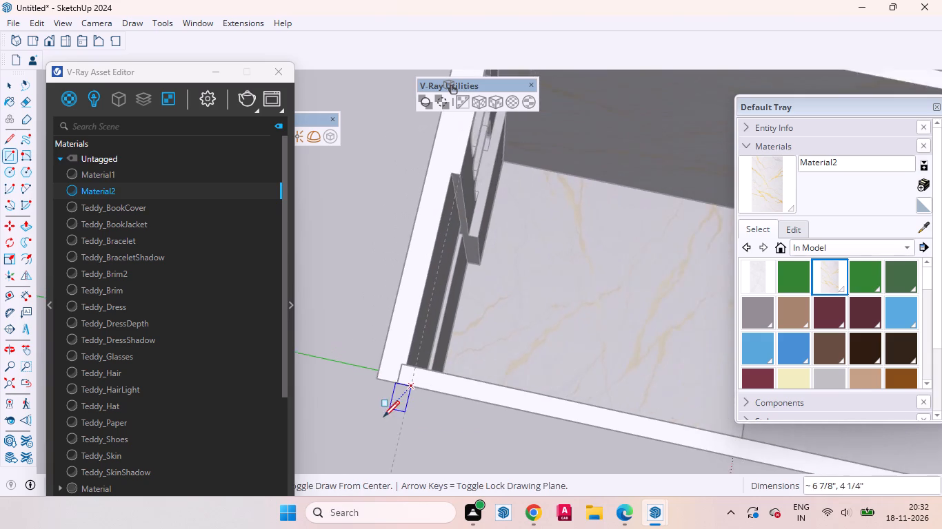
scroll(383, 417, "down", 12)
scroll(608, 286, "up", 5)
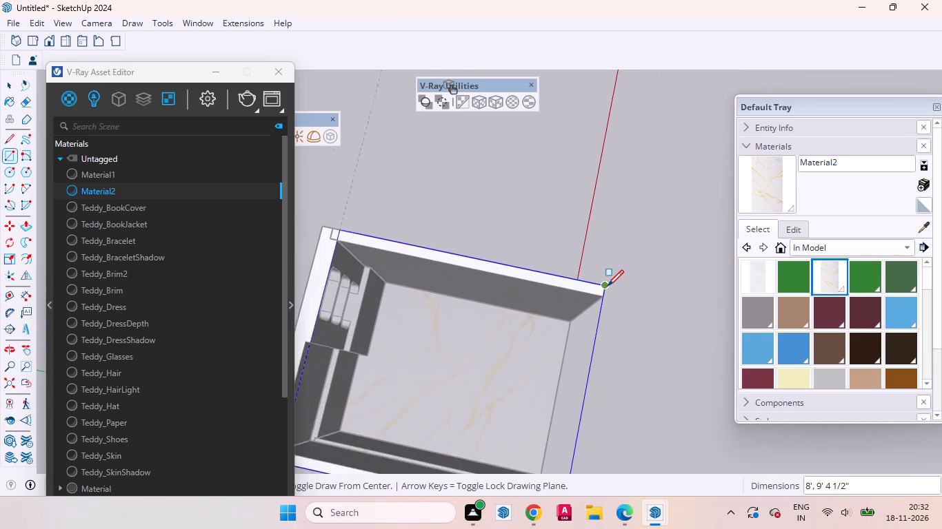
scroll(608, 286, "up", 1)
left_click(604, 287)
Extrude the ceiling rectangle upward 6 inches and leave the group.
key("p")
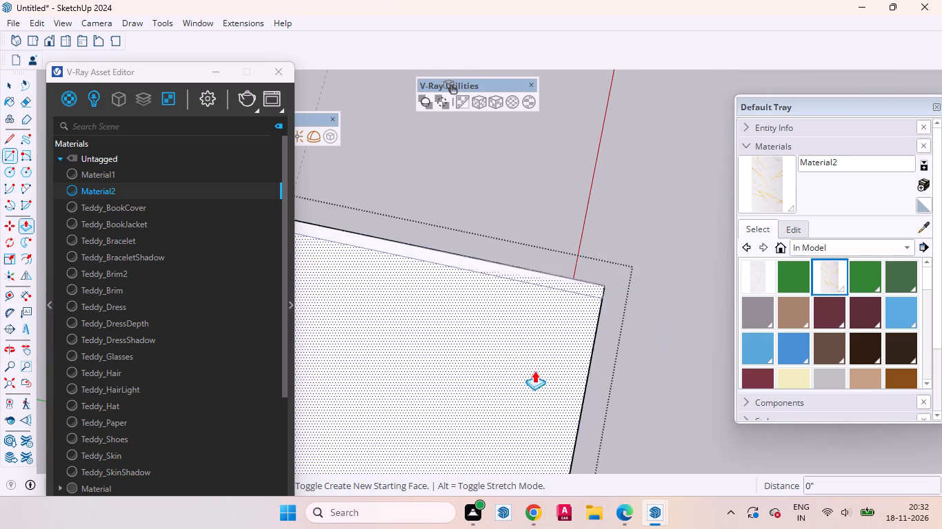
left_click(528, 371)
key("6")
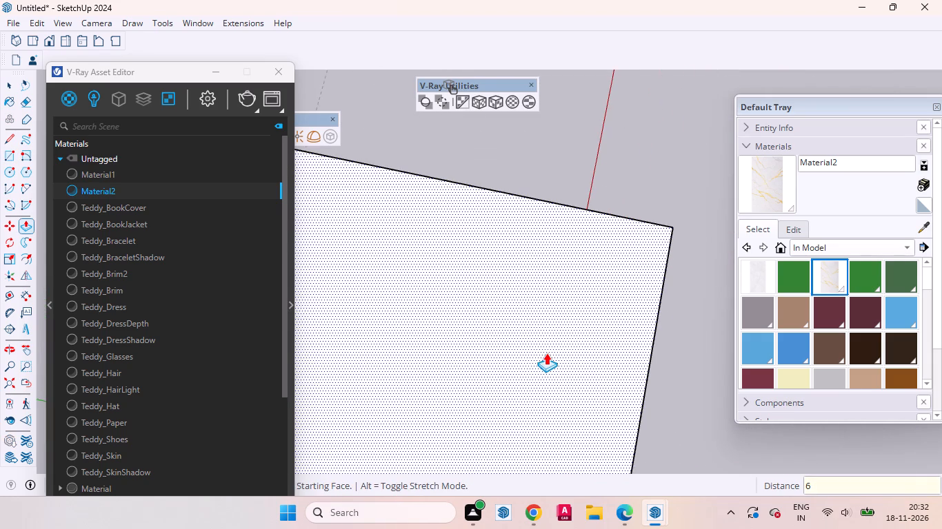
key("Return")
key("space")
scroll(656, 233, "down", 12)
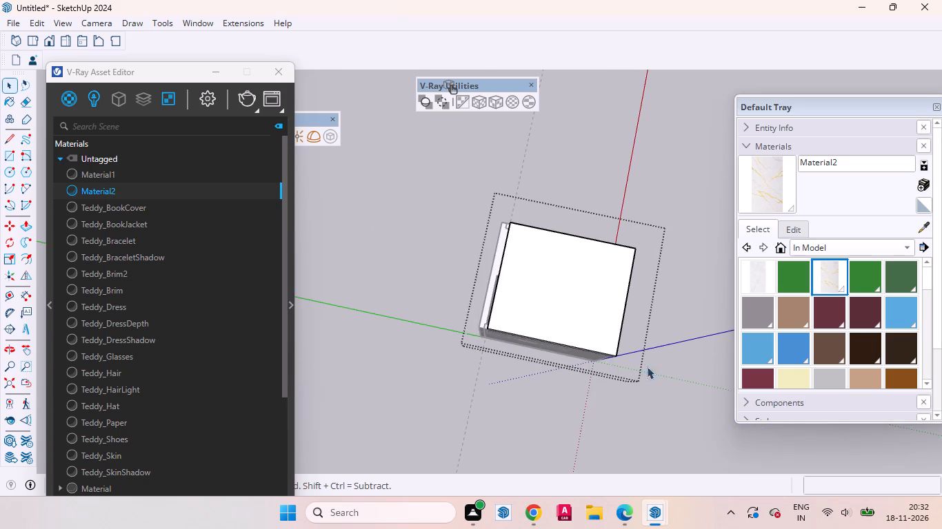
left_click(653, 404)
Examine how the ceiling slab meets the back wall and its recess from above, inside and behind.
scroll(446, 307, "up", 8)
middle_click_drag(499, 329, 701, 240)
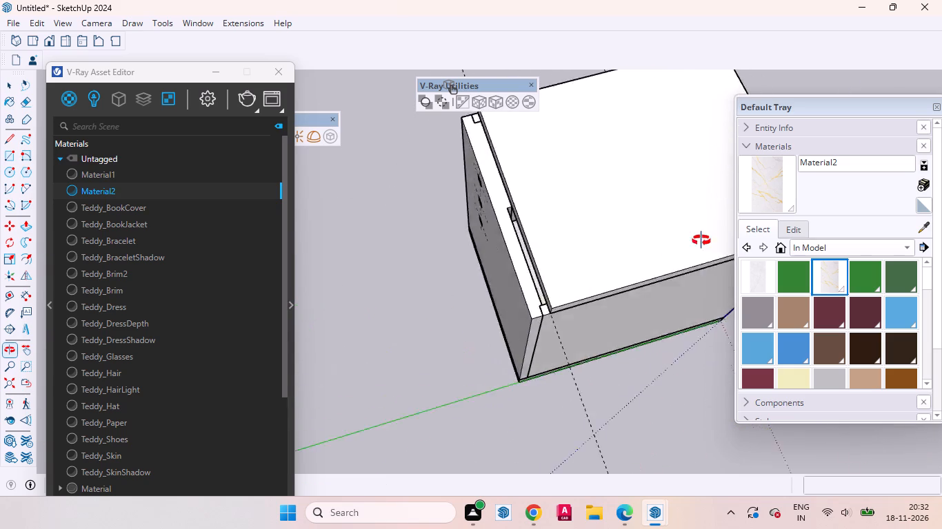
middle_click_drag(701, 240, 807, 140)
scroll(593, 157, "up", 10)
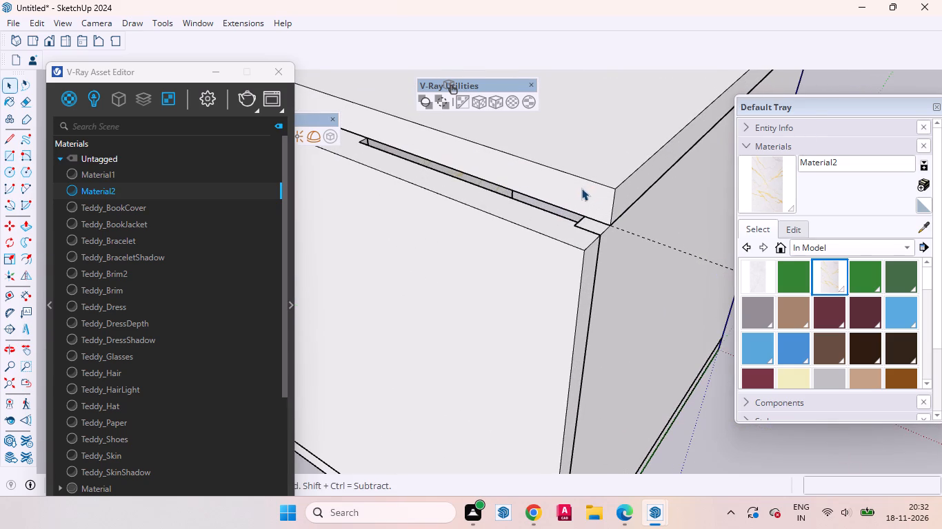
middle_click_drag(544, 229, 377, 249)
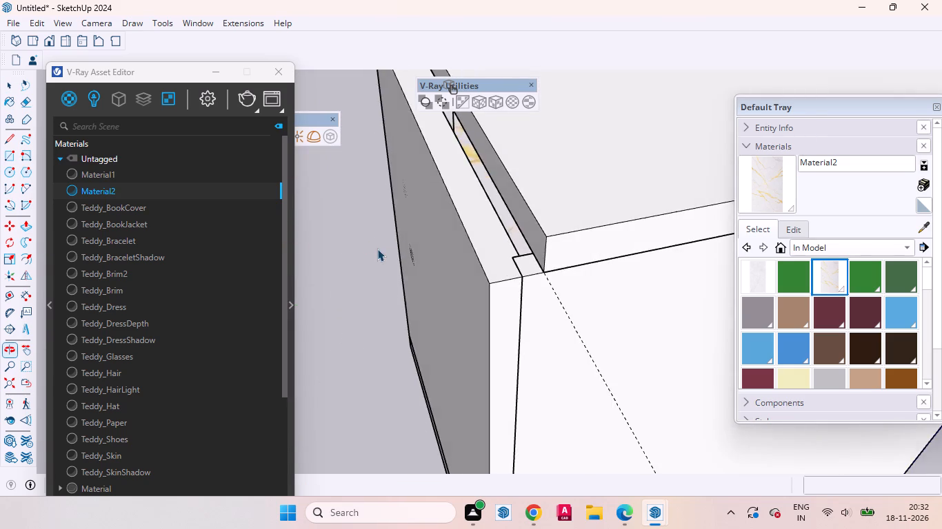
scroll(374, 253, "down", 13)
middle_click_drag(528, 295, 57, 163)
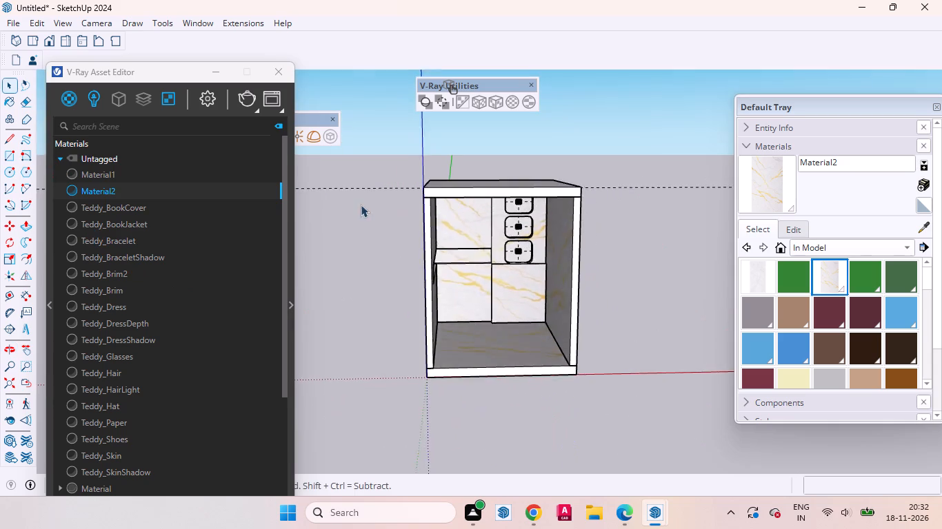
scroll(392, 215, "up", 3)
middle_click_drag(469, 189, 444, 96)
scroll(488, 159, "up", 10)
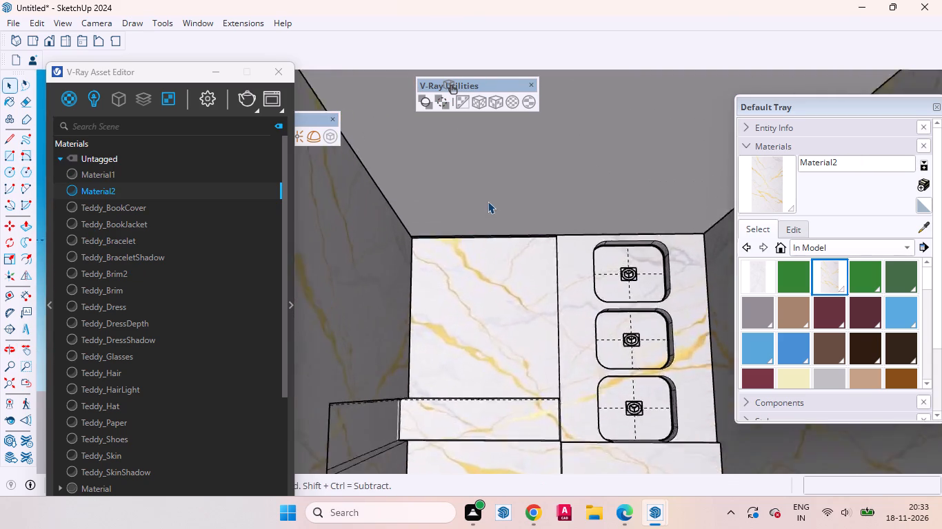
scroll(488, 201, "up", 2)
middle_click_drag(503, 234, 0, 435)
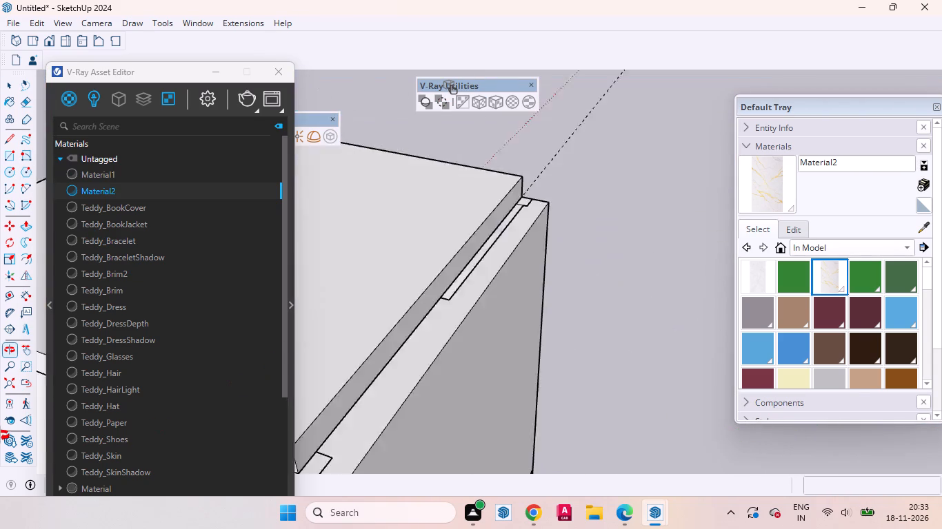
middle_click_drag(0, 435, 10, 362)
scroll(497, 295, "up", 4)
middle_click_drag(497, 281, 241, 351)
scroll(712, 283, "down", 6)
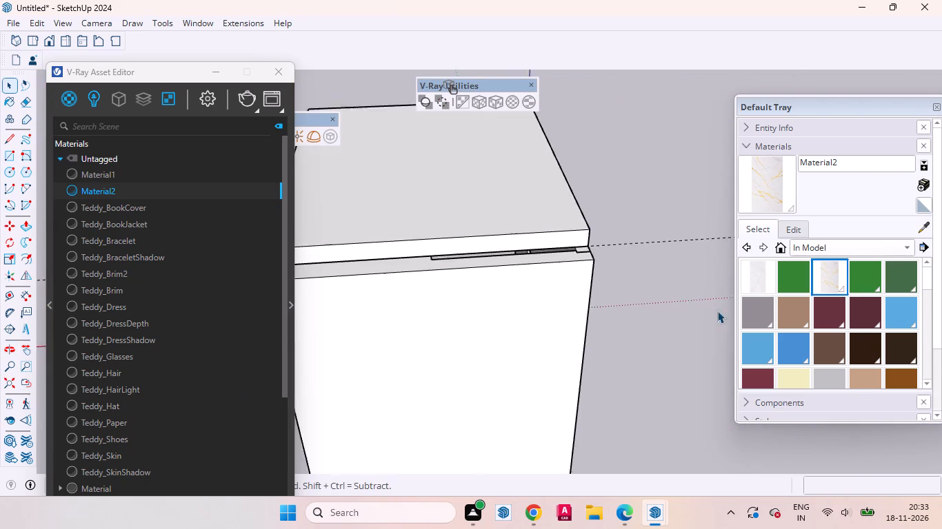
Open the ceiling group and draw a 6-inch vertical line across the slab's rear edge face at the end of the back-wall recess.
scroll(717, 311, "down", 2)
scroll(478, 284, "up", 8)
left_click(499, 248)
triple_click(499, 248)
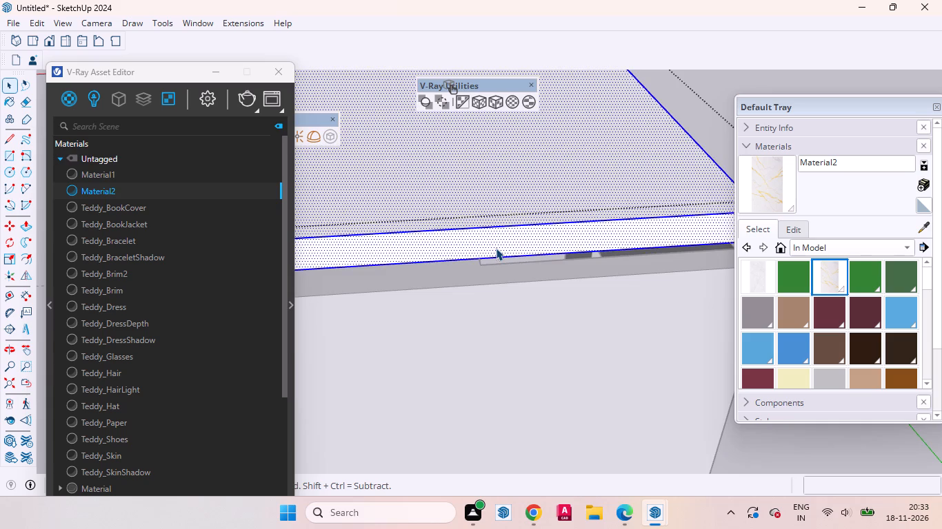
scroll(493, 249, "up", 3)
left_click(493, 249)
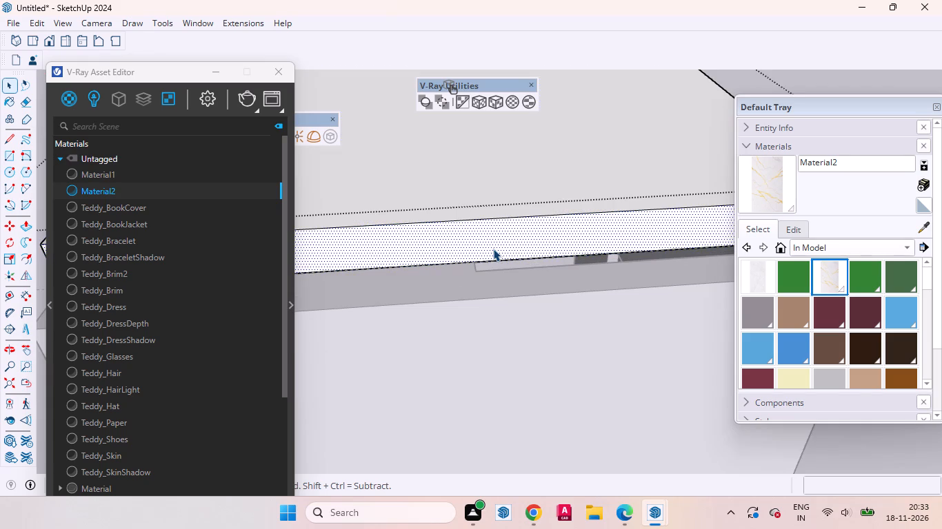
key("l")
left_click(474, 261)
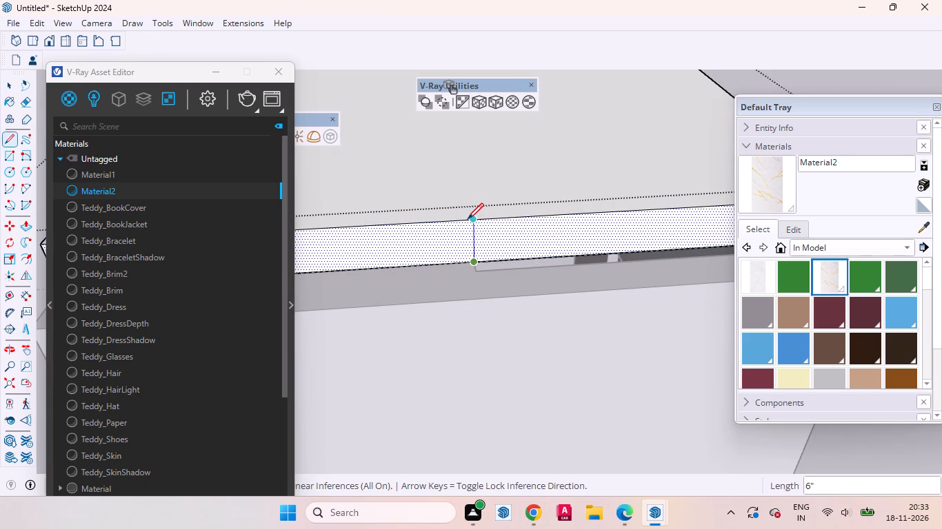
left_click(472, 220)
Draw a horizontal line at mid-height on the slab's rear edge, from the vertical line to the slab corner above the recess.
scroll(410, 259, "down", 3)
scroll(410, 259, "up", 1)
scroll(393, 253, "down", 3)
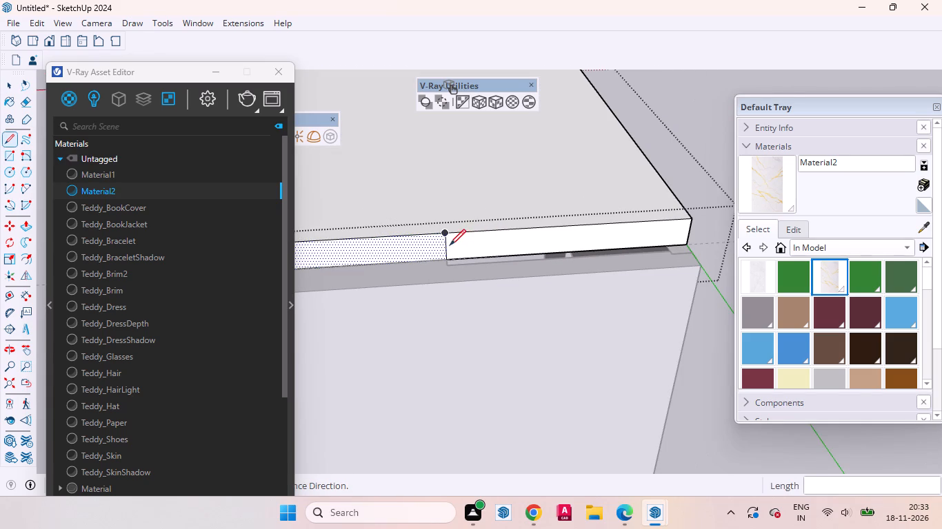
left_click(446, 244)
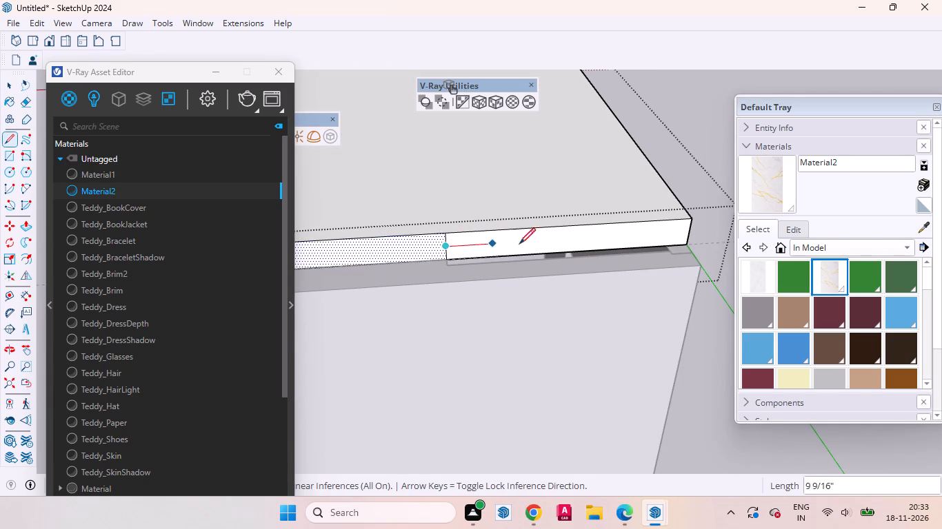
left_click(688, 231)
key("space")
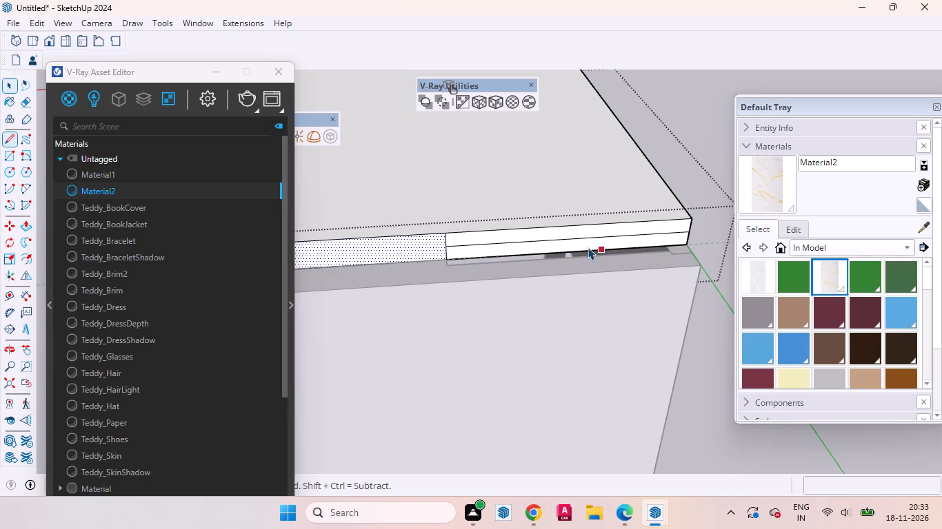
Push/Pull the upper half-height strip of the slab's rear edge, above the back-wall recess, outward to the wall's outer edge.
left_click(582, 245)
left_click(612, 227)
scroll(661, 236, "down", 4)
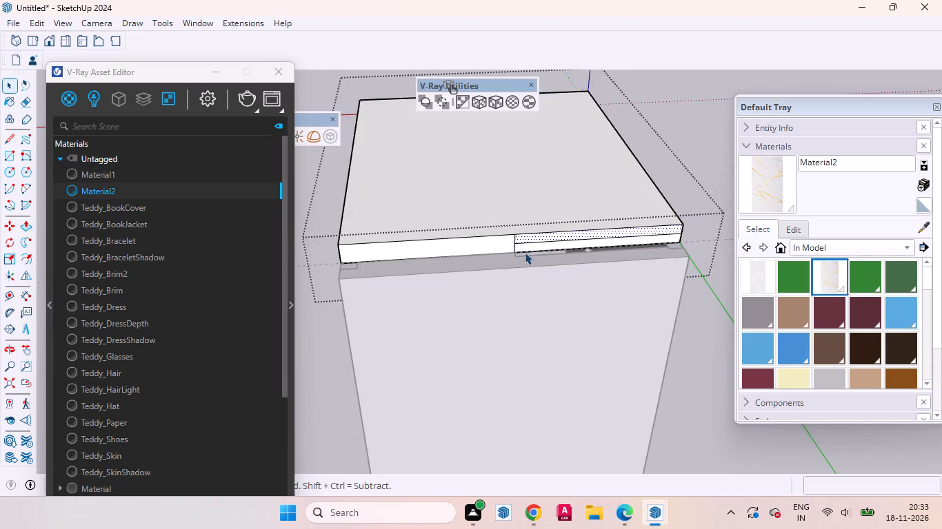
scroll(519, 251, "up", 3)
left_click(487, 245)
scroll(593, 228, "down", 3)
scroll(543, 243, "up", 5)
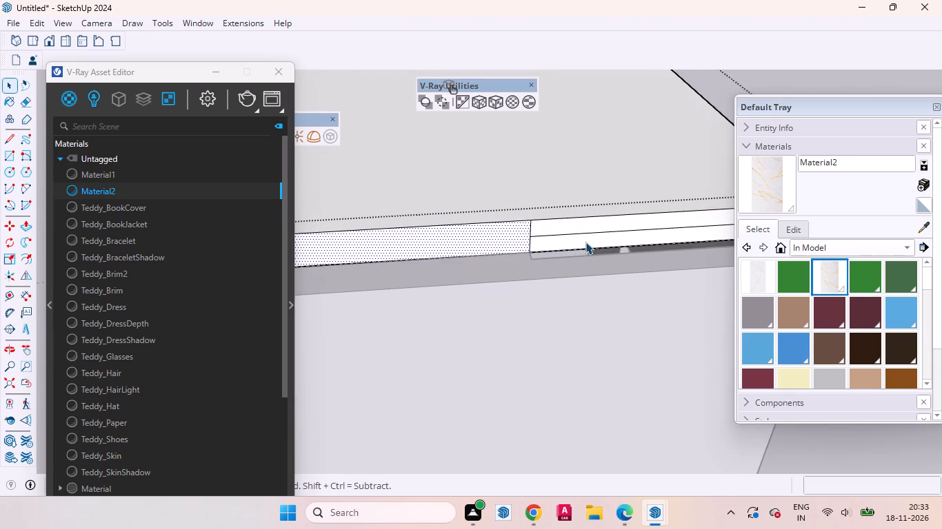
middle_click_drag(539, 258, 268, 246)
scroll(301, 238, "up", 1)
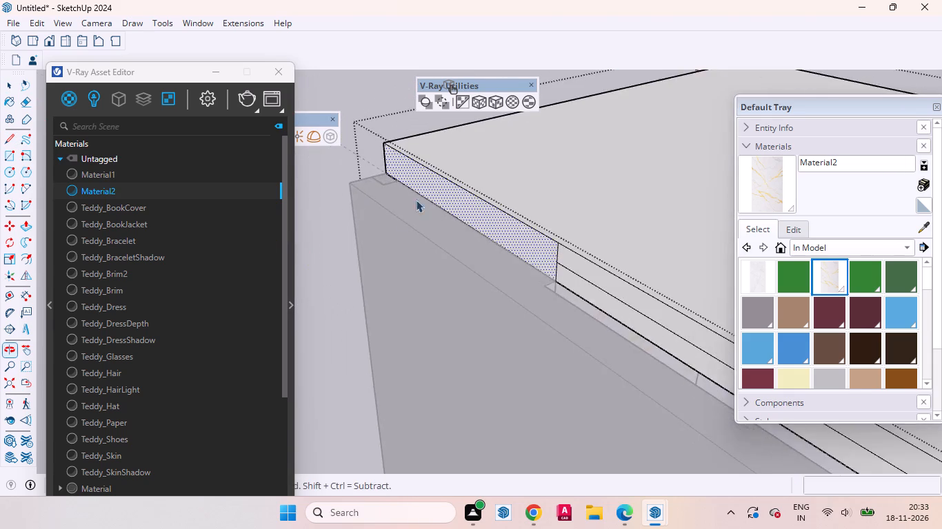
scroll(421, 195, "down", 8)
scroll(610, 322, "up", 11)
left_click(550, 231)
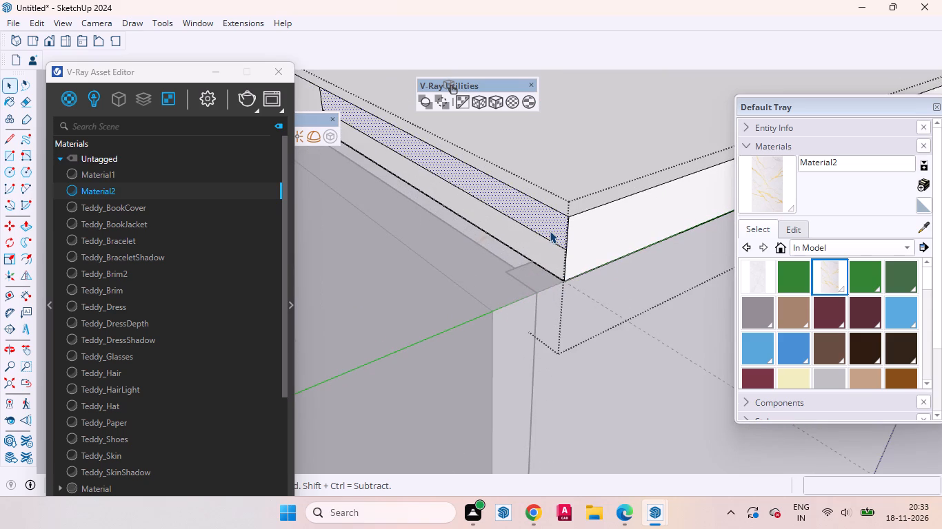
key("p")
left_click(550, 231)
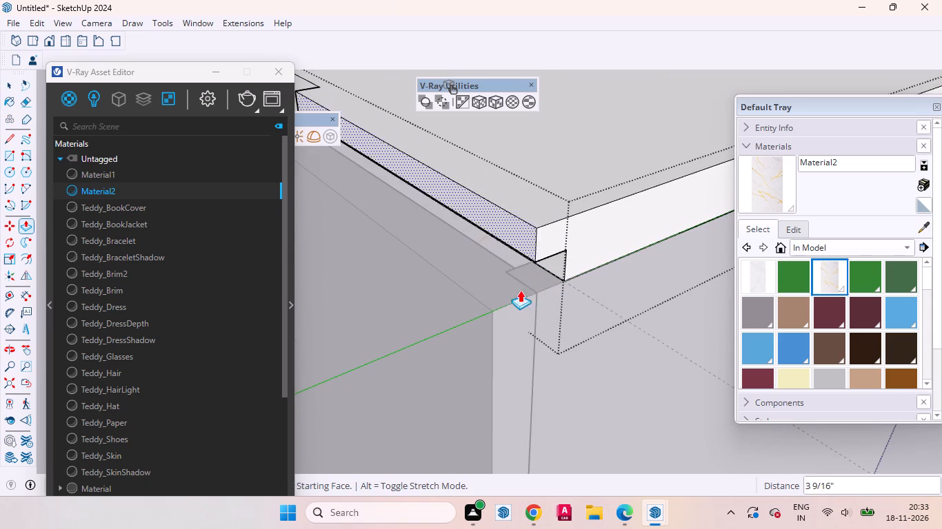
left_click(495, 315)
middle_click_drag(531, 304, 648, 226)
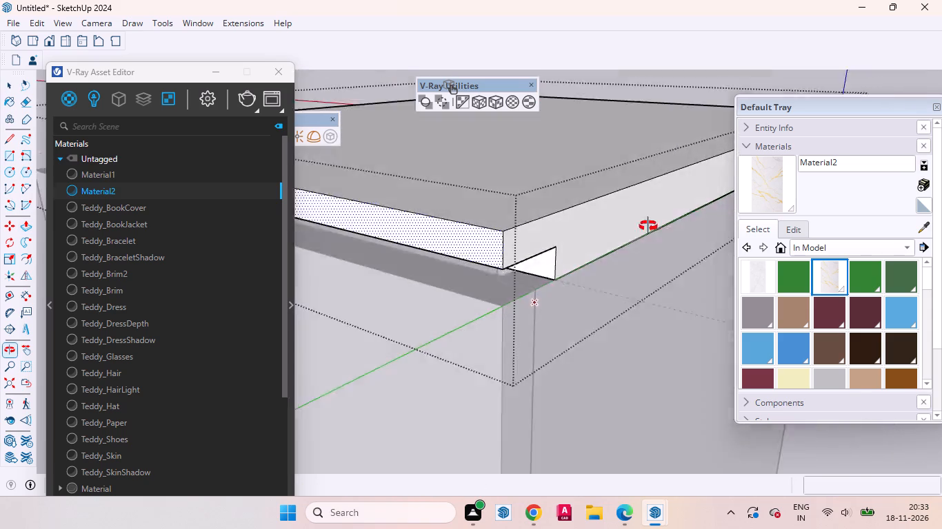
middle_click_drag(648, 226, 756, 242)
key("space")
Draw a vertical line about 3 inches long across the lower rear strip, where the back-wall recess ends near the slab corner.
scroll(508, 265, "up", 10)
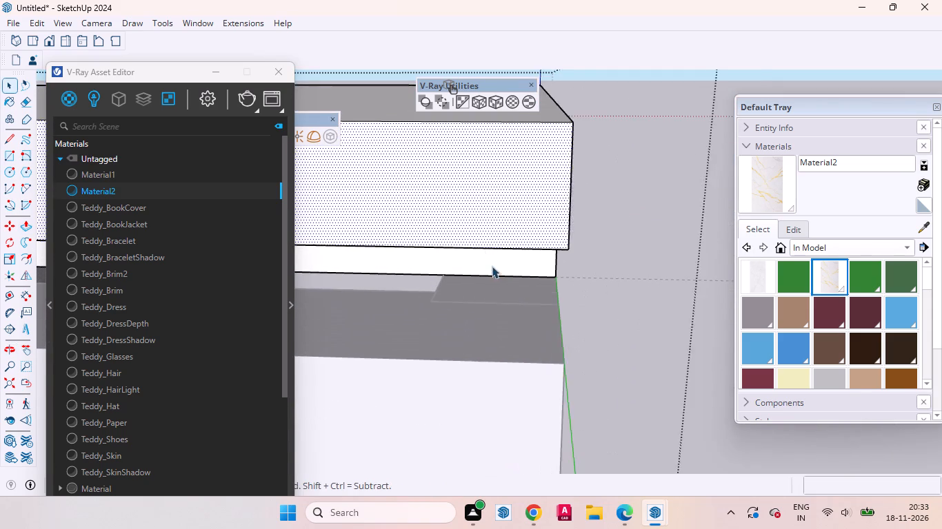
middle_click_drag(470, 264, 481, 238)
scroll(481, 237, "up", 1)
left_click(454, 262)
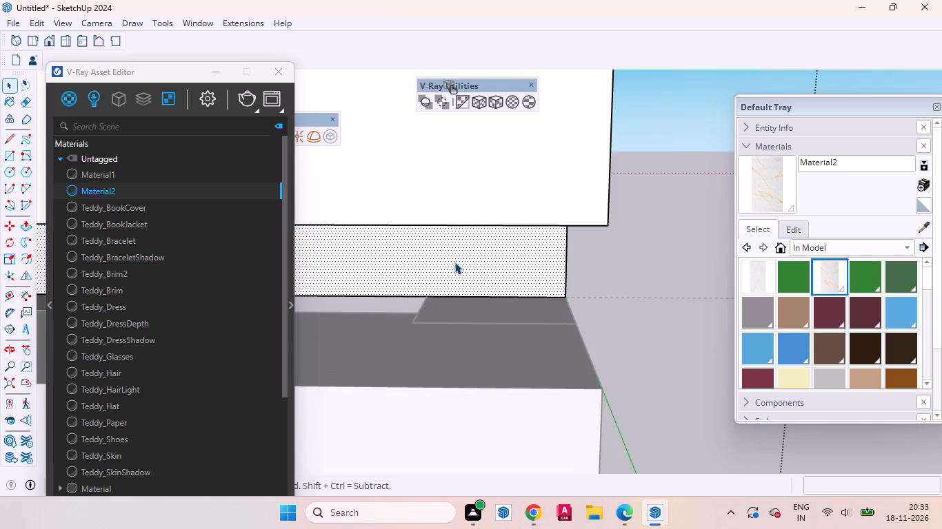
key("l")
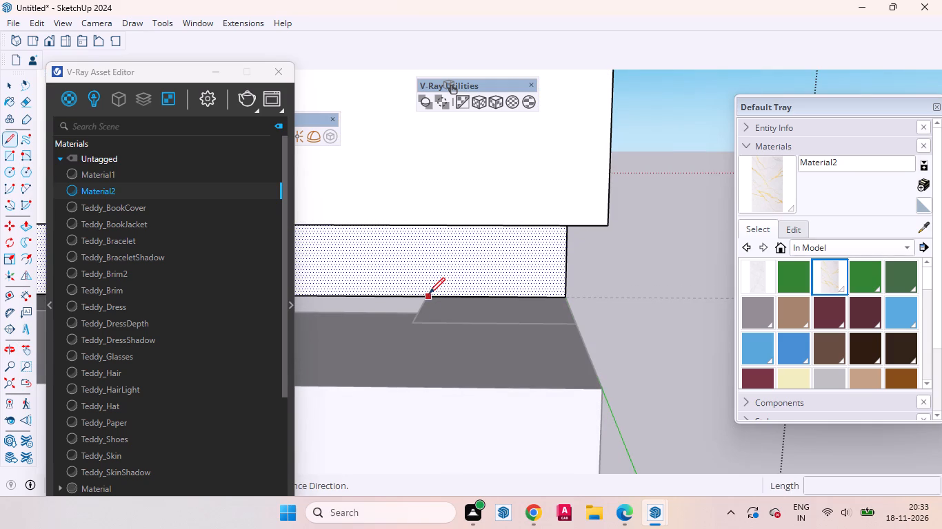
middle_click_drag(458, 283, 455, 236)
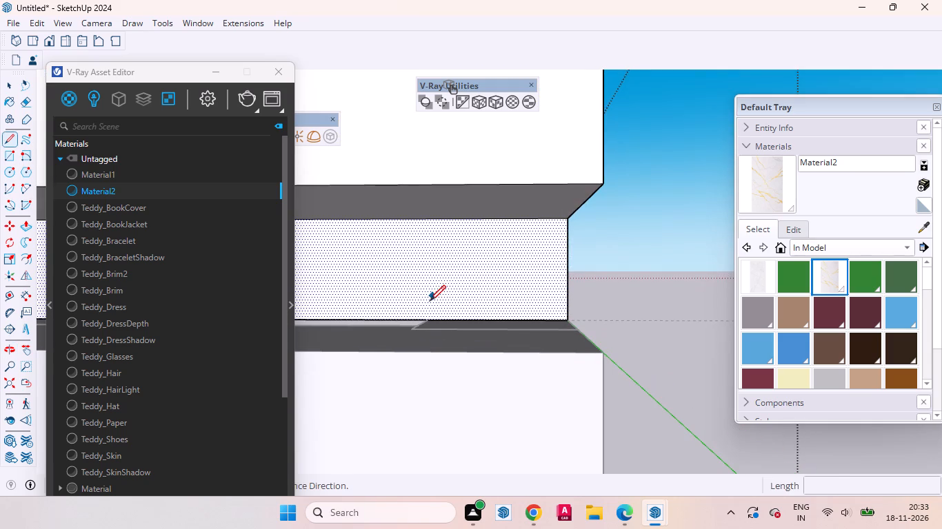
middle_click_drag(441, 324, 518, 371)
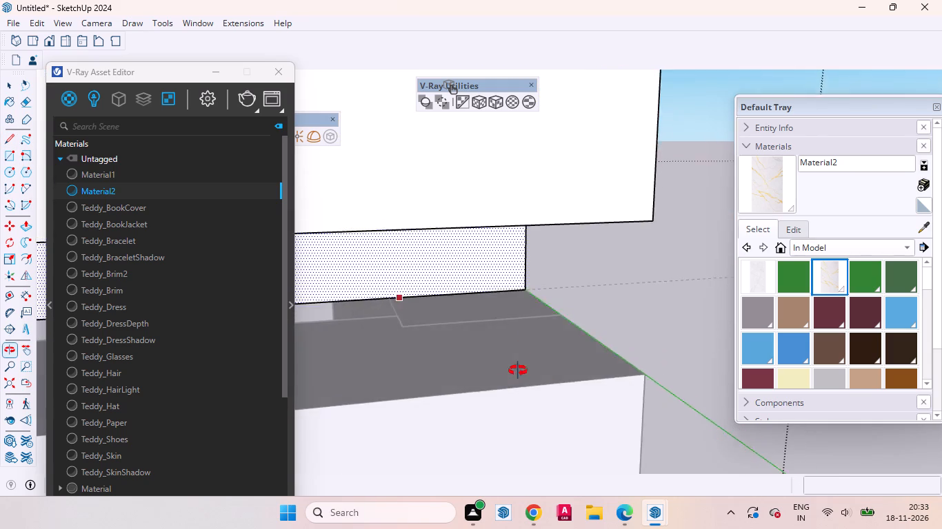
middle_click_drag(518, 371, 517, 360)
scroll(417, 313, "up", 10)
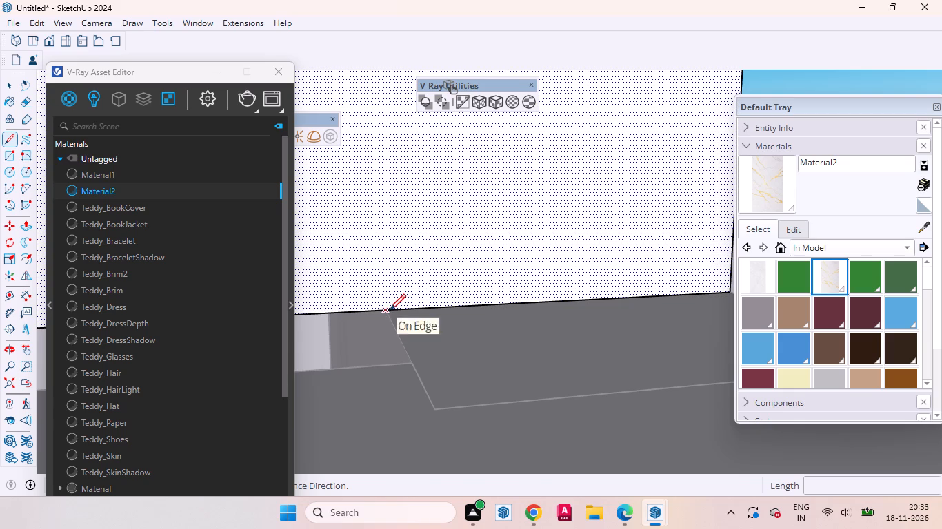
left_click(390, 310)
scroll(385, 285, "down", 6)
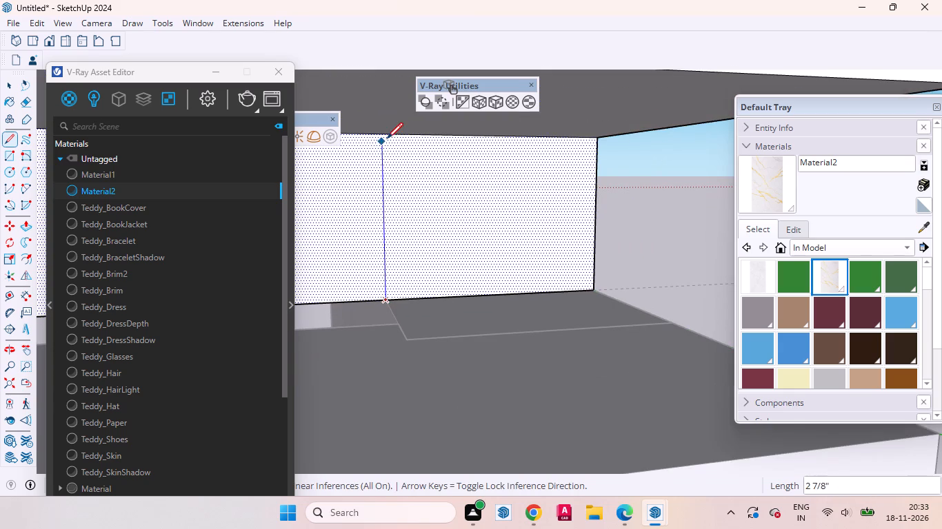
left_click(385, 135)
key("space")
Push/Pull the small lower end face beside the recess outward by the same distance as the upper strip.
left_click(442, 221)
scroll(397, 248, "down", 6)
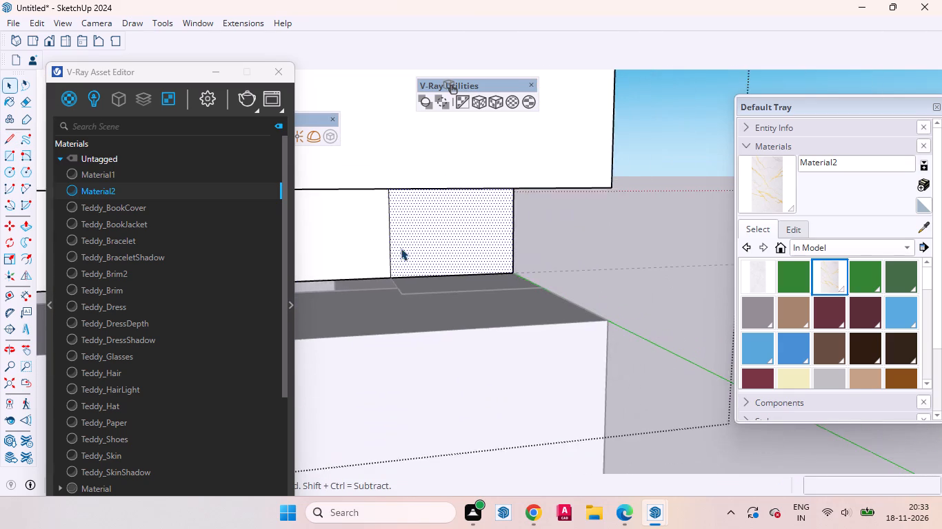
scroll(401, 248, "down", 1)
key("p")
double_click(437, 236)
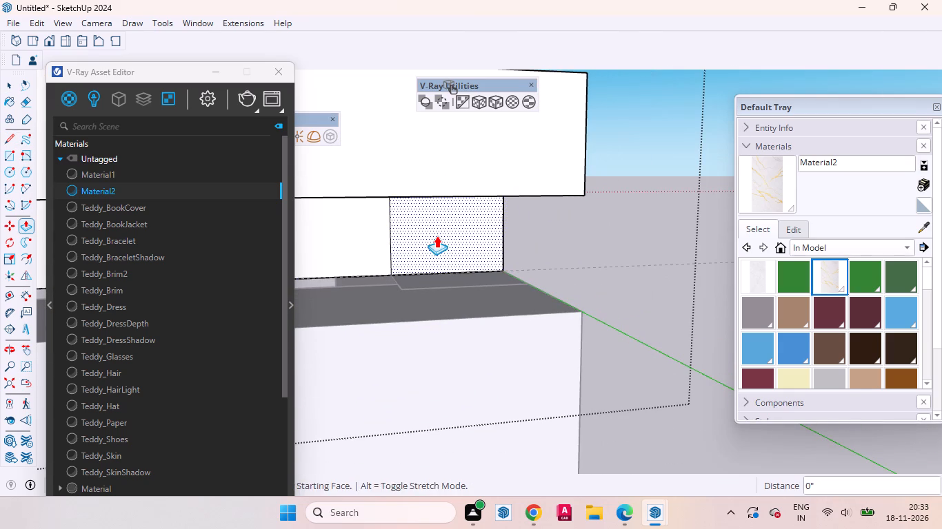
key("space")
Draw a 3-inch vertical line on the inner side face of the lower end block, in line with the wall recess edge below.
scroll(645, 254, "down", 17)
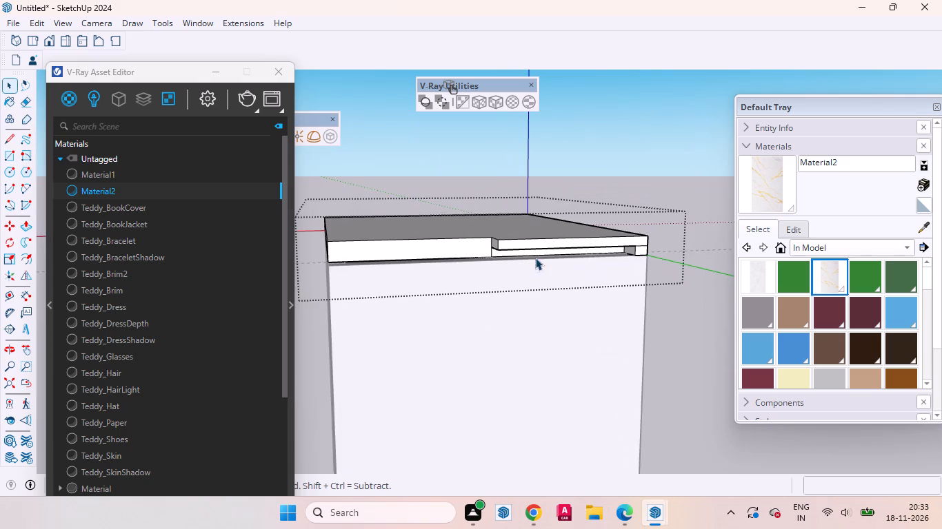
scroll(512, 258, "up", 4)
middle_click_drag(540, 260, 769, 292)
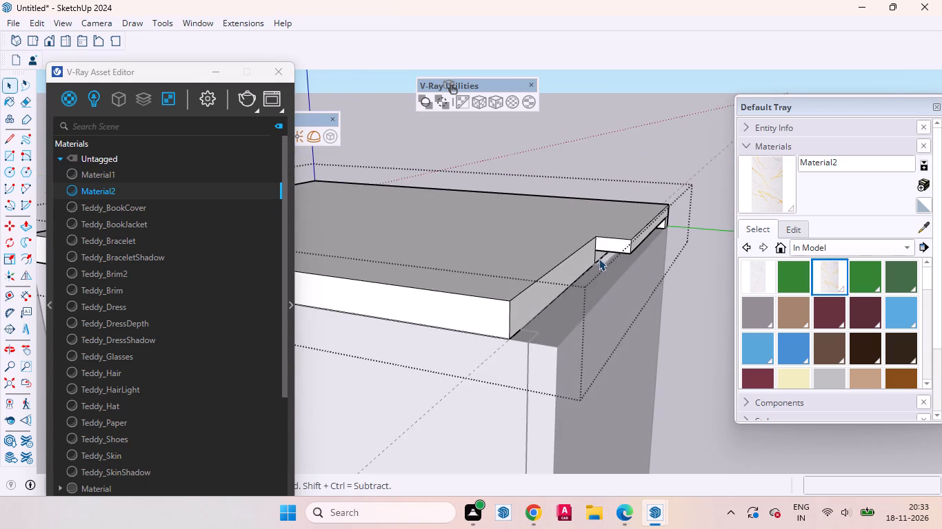
scroll(599, 258, "up", 11)
middle_click_drag(661, 261, 642, 238)
scroll(657, 201, "up", 6)
middle_click_drag(626, 195, 635, 192)
scroll(635, 192, "up", 1)
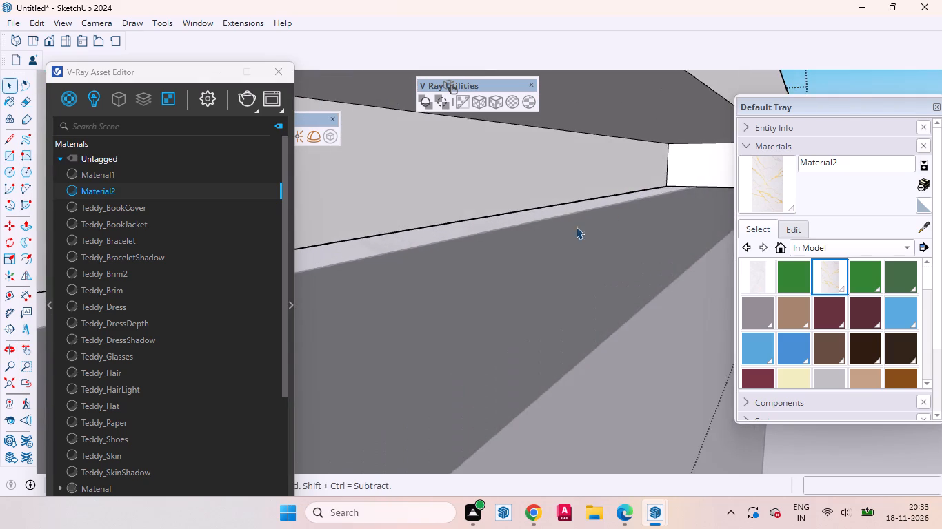
scroll(570, 234, "down", 11)
middle_click_drag(663, 180, 683, 166)
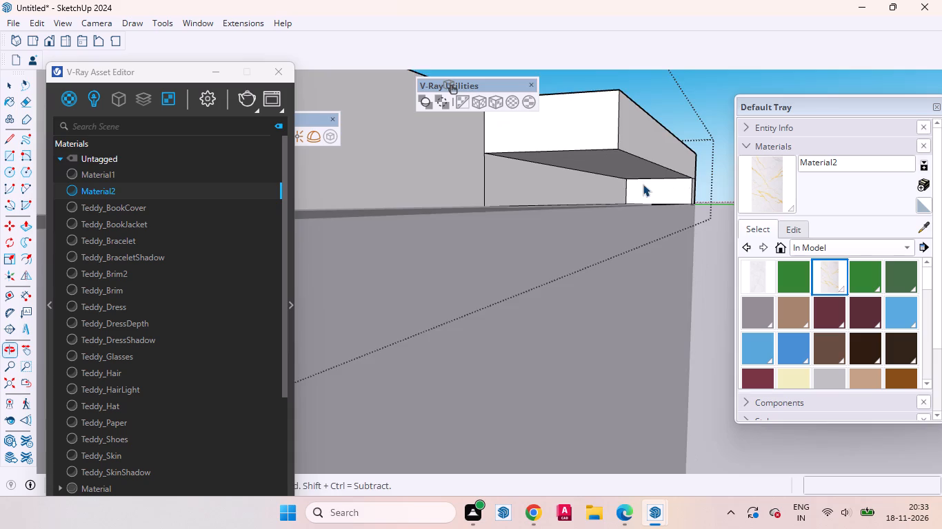
scroll(643, 184, "up", 6)
middle_click_drag(640, 211, 663, 209)
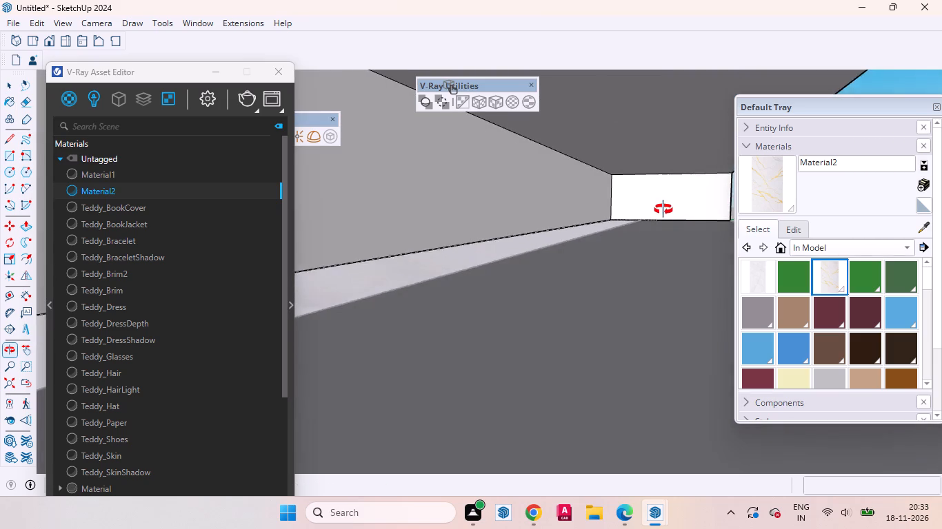
middle_click_drag(663, 209, 665, 213)
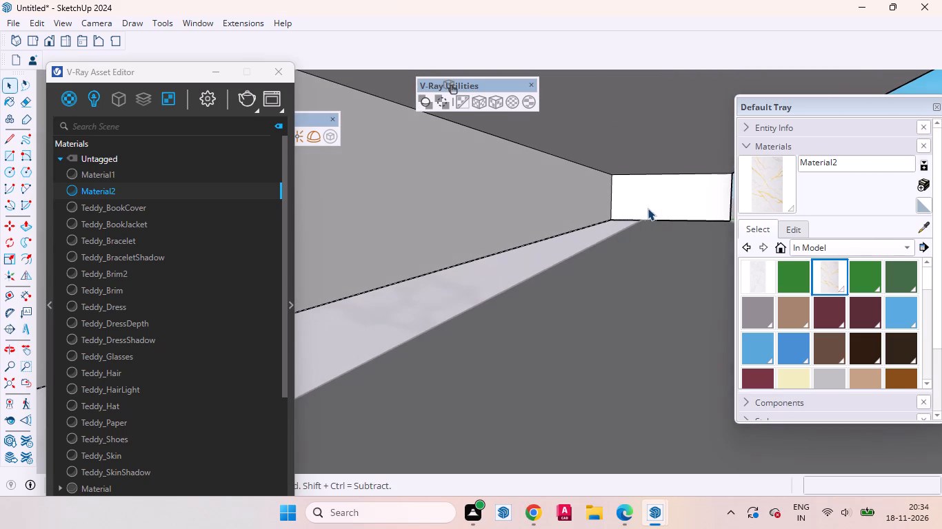
key("l")
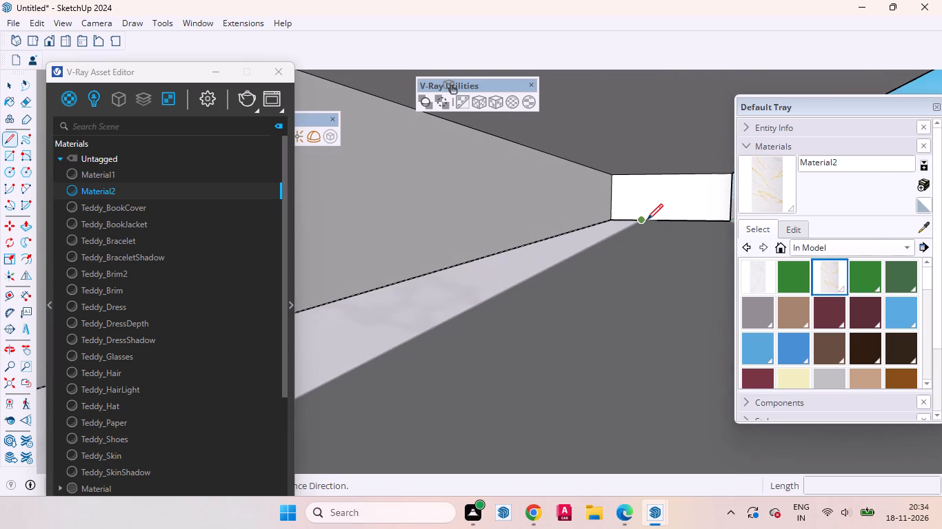
left_click(647, 220)
left_click(646, 176)
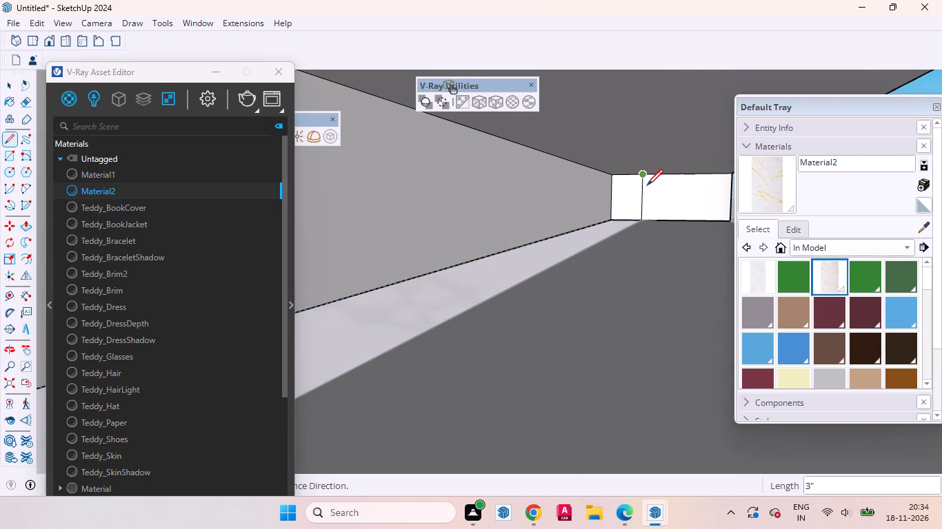
key("space")
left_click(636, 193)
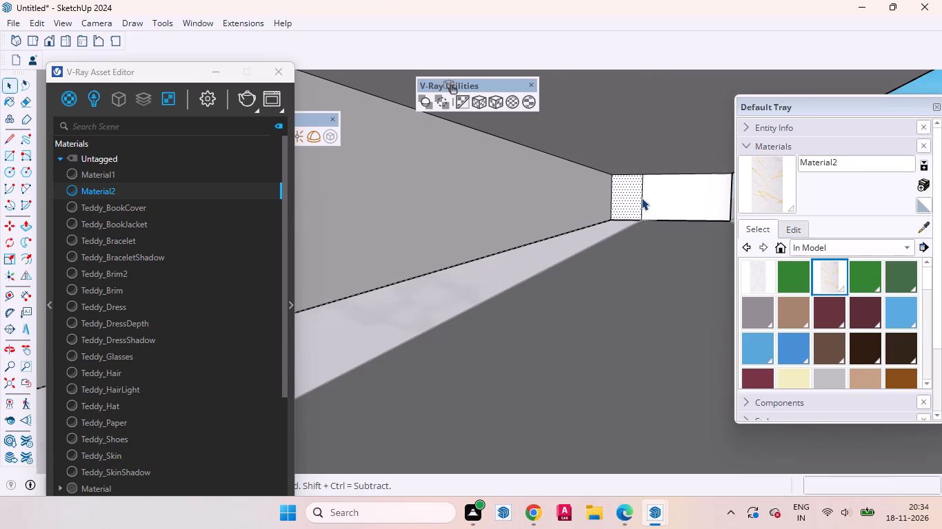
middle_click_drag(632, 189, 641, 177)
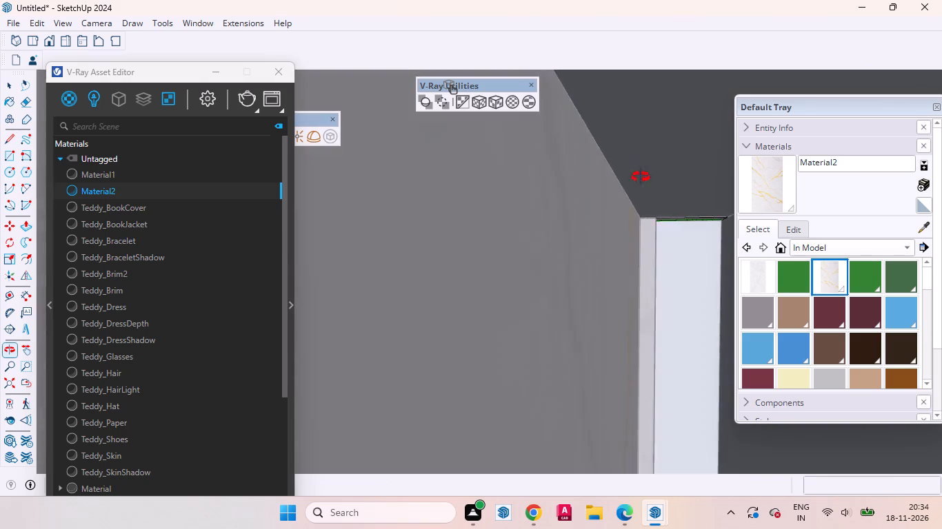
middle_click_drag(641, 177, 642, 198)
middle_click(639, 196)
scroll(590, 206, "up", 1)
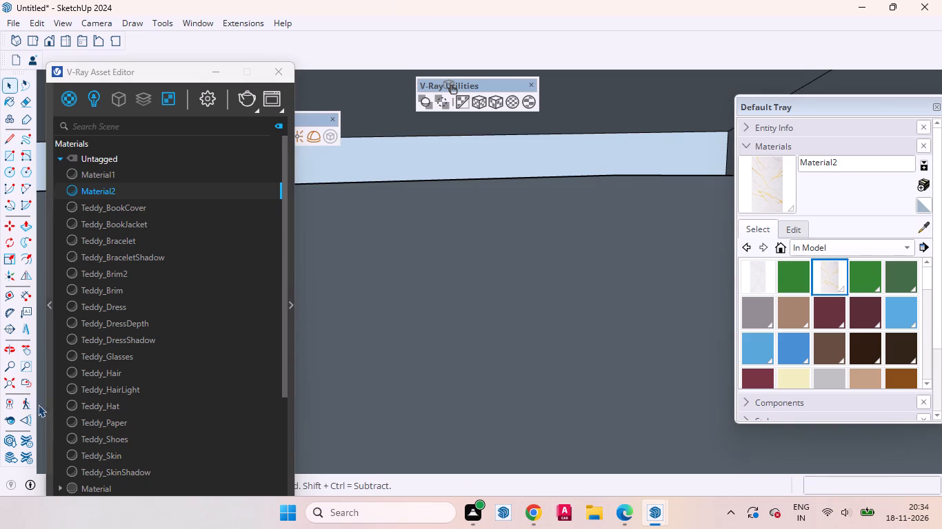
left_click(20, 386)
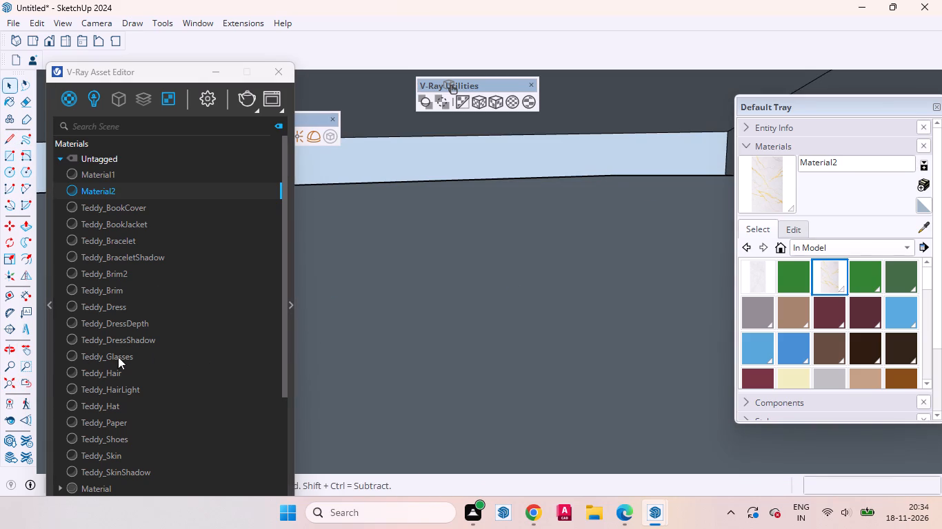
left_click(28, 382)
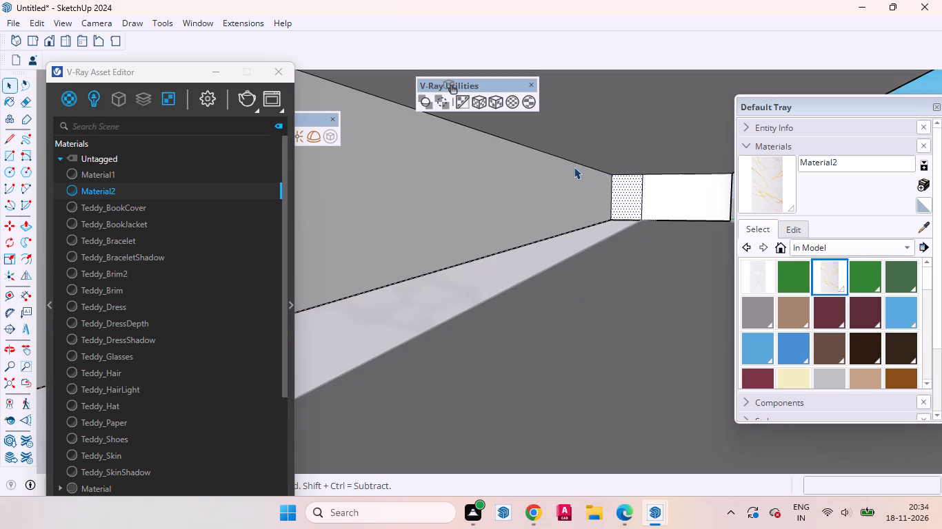
Copy the long inner edge beneath the overhang across to the top of the 3-inch vertical line.
left_click(563, 160)
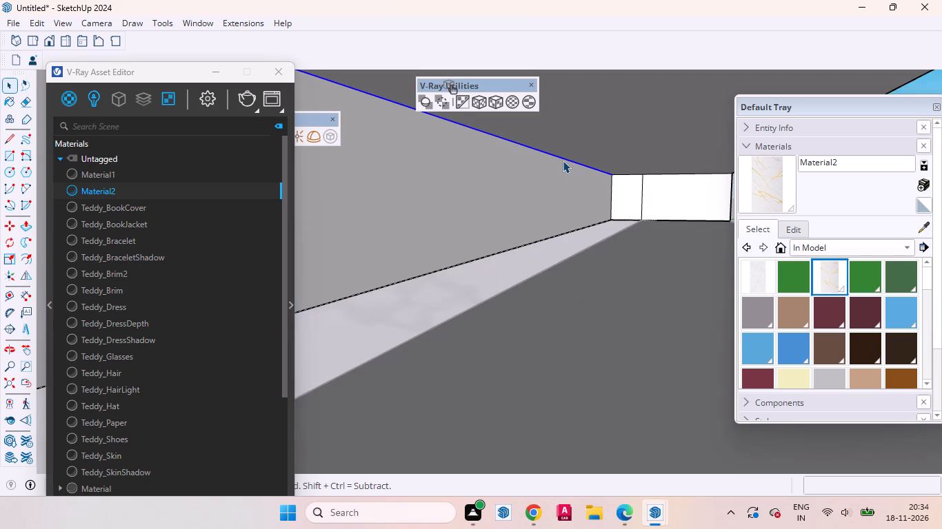
key("m")
left_click(563, 160)
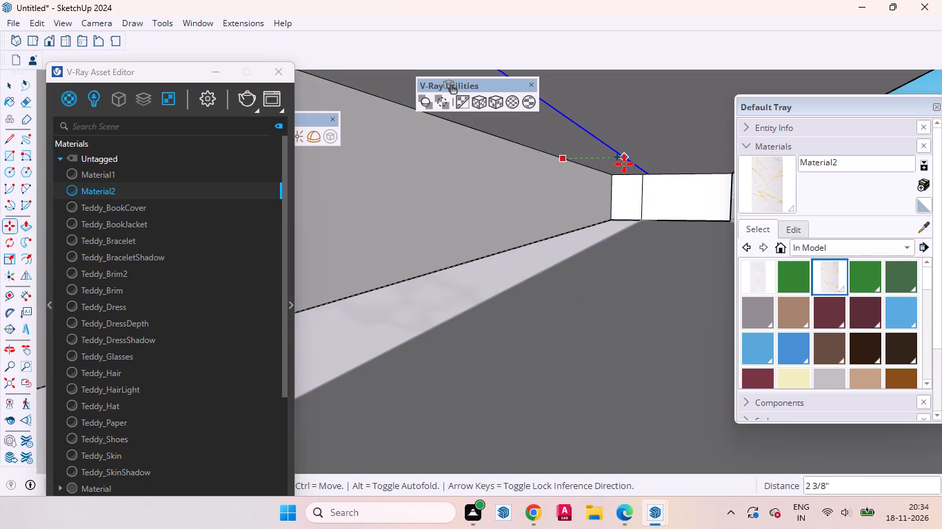
left_click(617, 164)
key("space")
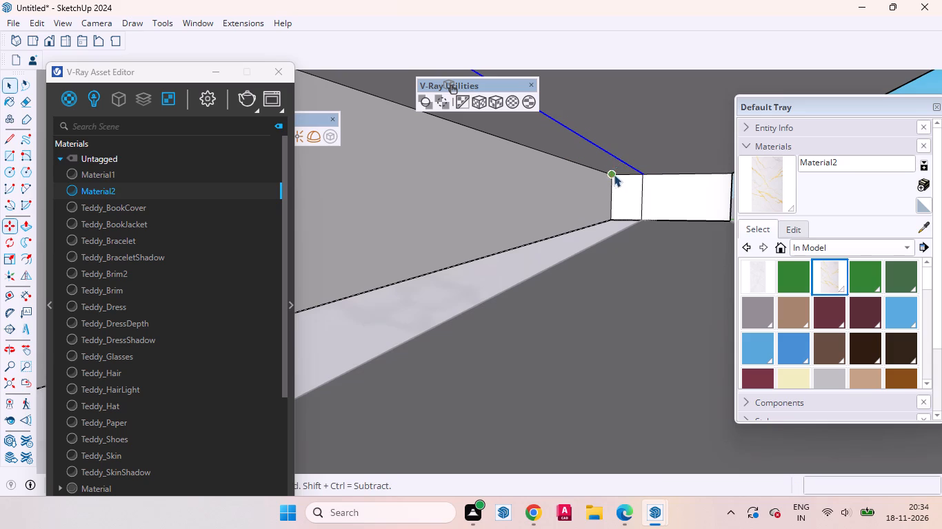
Group the narrow inner strip face on the overhang's underside with its edges and convert the group to a V-Ray mesh light.
left_click(609, 164)
middle_click_drag(591, 178, 559, 181)
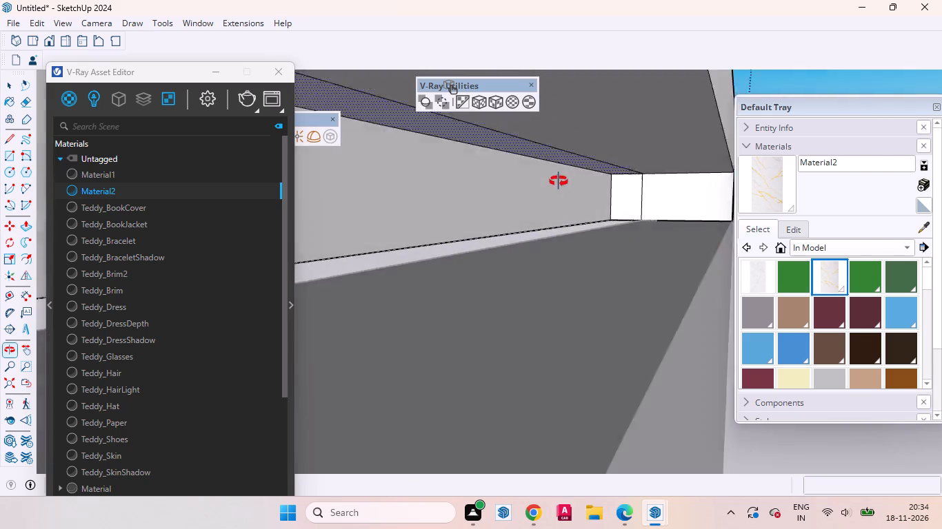
middle_click_drag(559, 181, 567, 183)
scroll(630, 190, "down", 8)
scroll(559, 189, "up", 4)
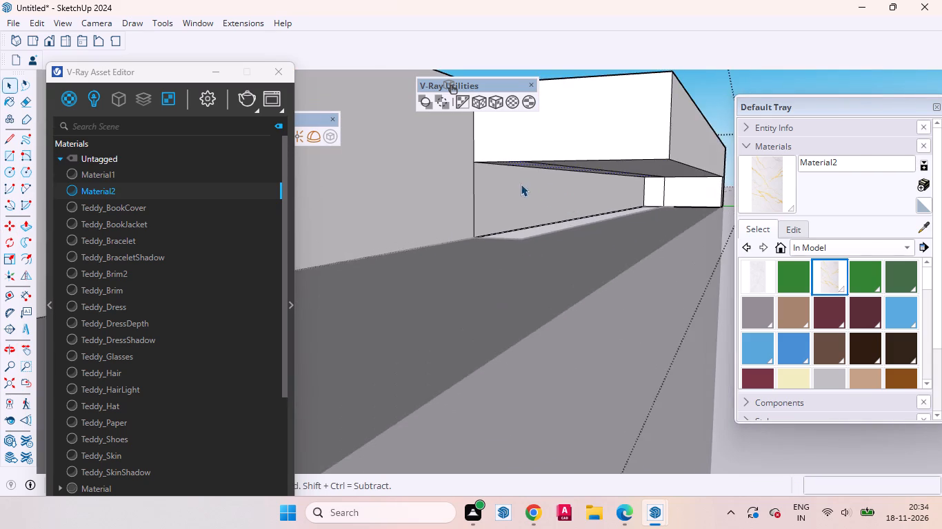
middle_click_drag(513, 176, 563, 176)
scroll(526, 168, "up", 14)
middle_click(561, 180)
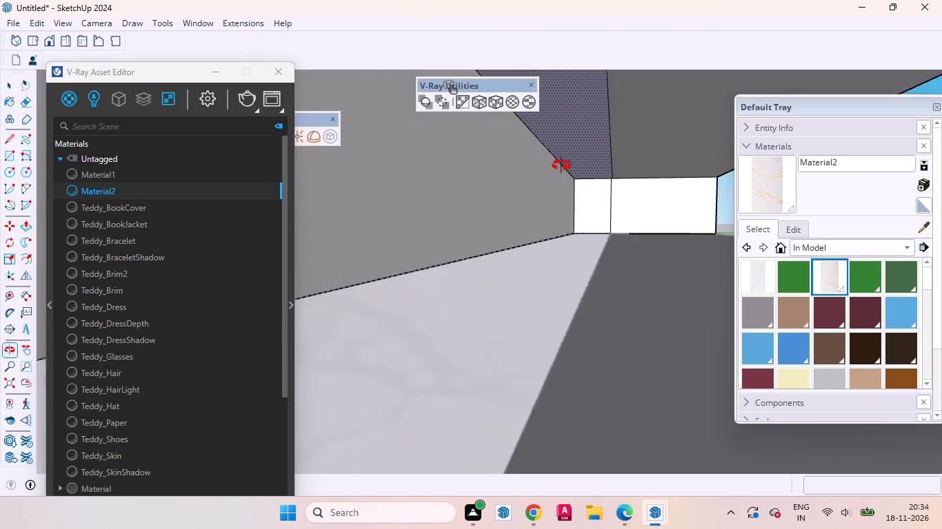
double_click(570, 146)
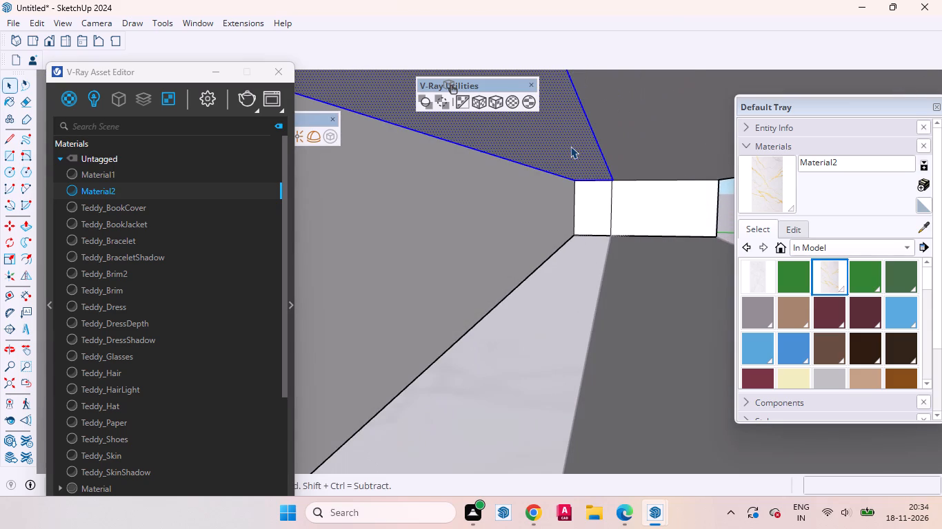
right_click(570, 146)
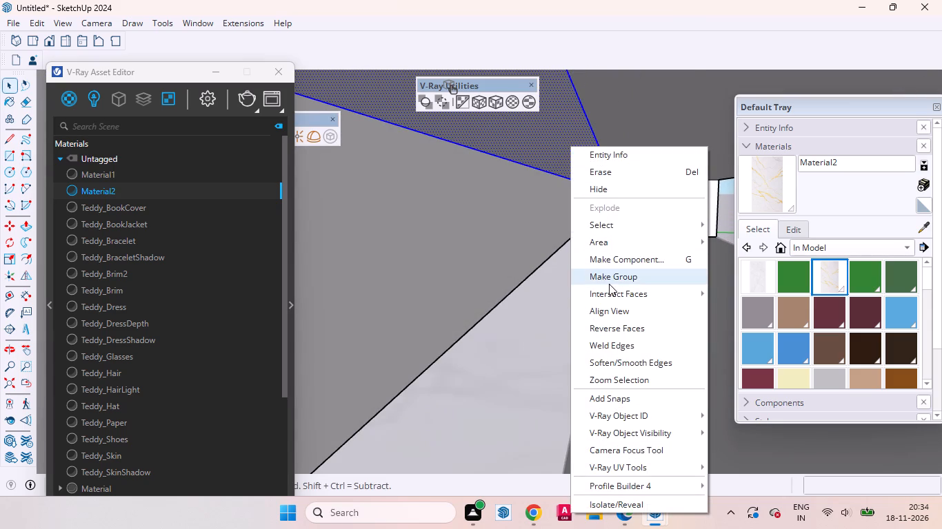
left_click(609, 284)
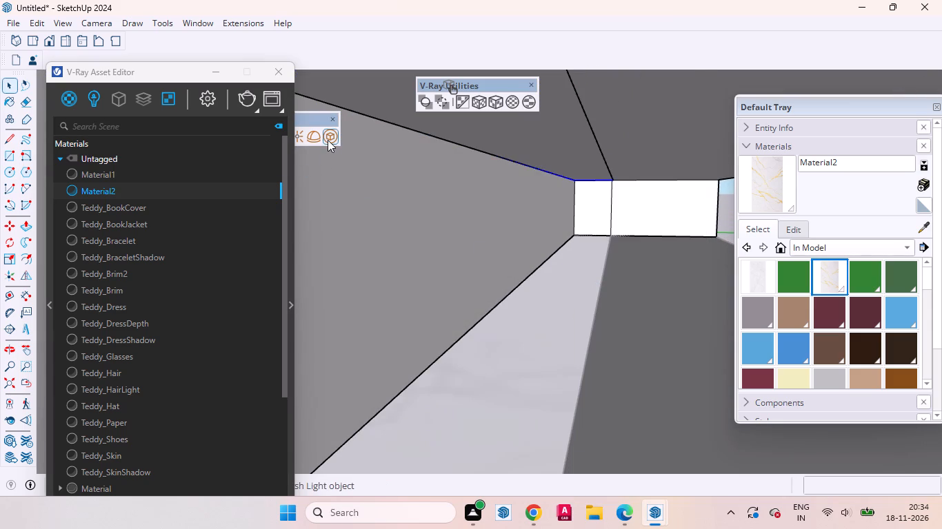
left_click(328, 140)
scroll(507, 289, "down", 5)
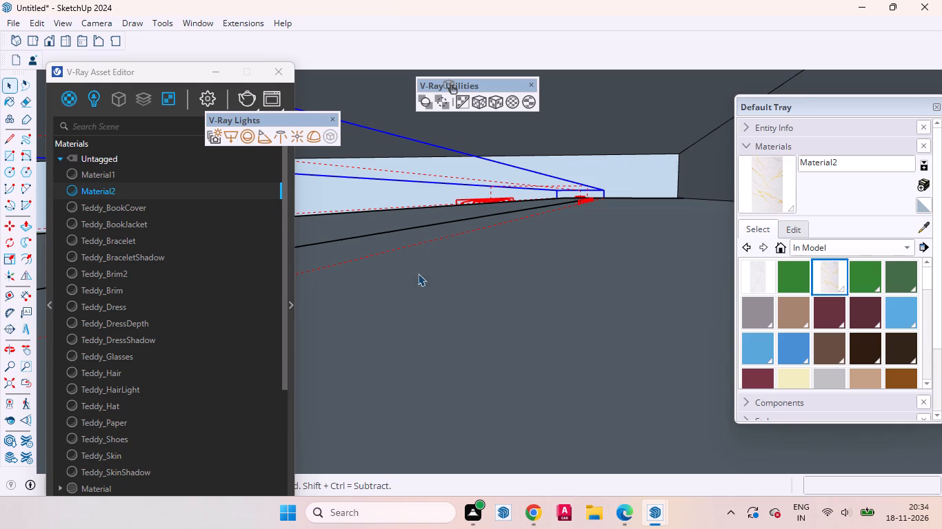
List the V-Ray lights, leave the ceiling slab's editing context, and move the Asset Editor aside to clear the model view.
left_click(95, 98)
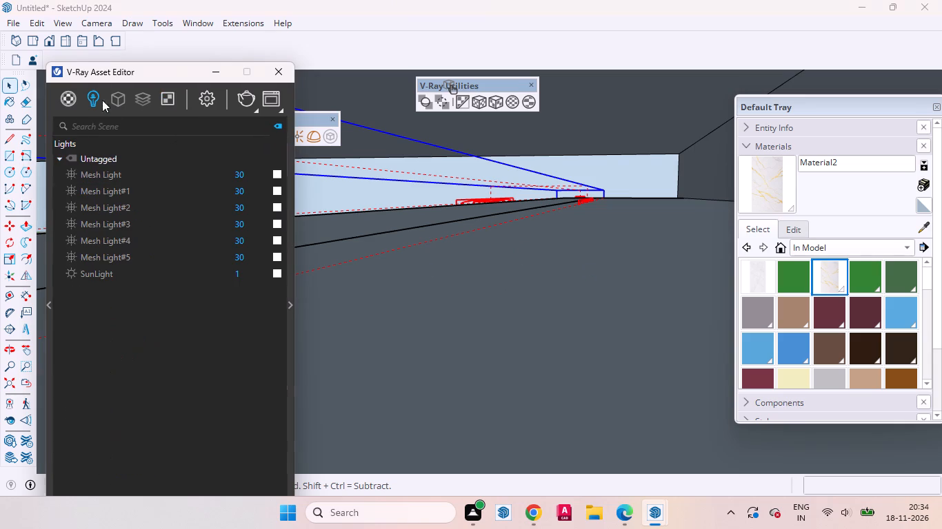
scroll(630, 250, "down", 6)
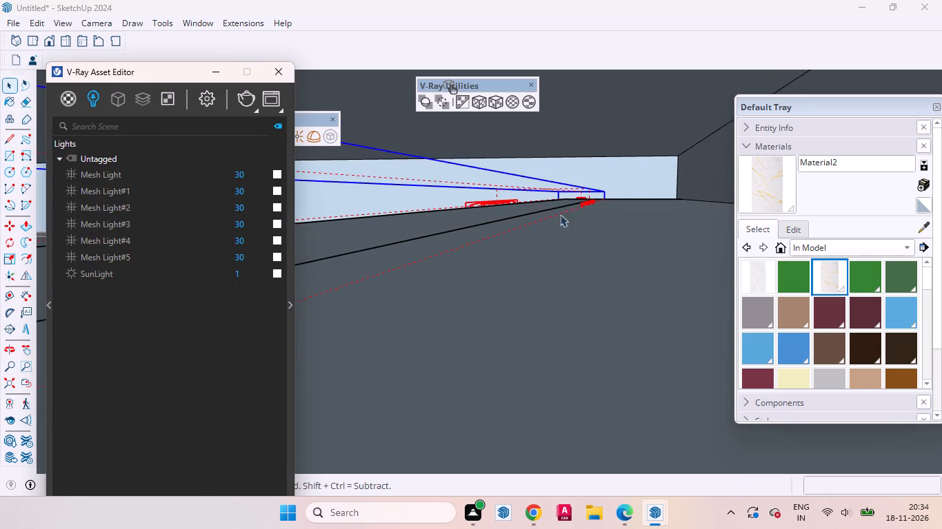
scroll(560, 214, "down", 20)
scroll(560, 214, "down", 15)
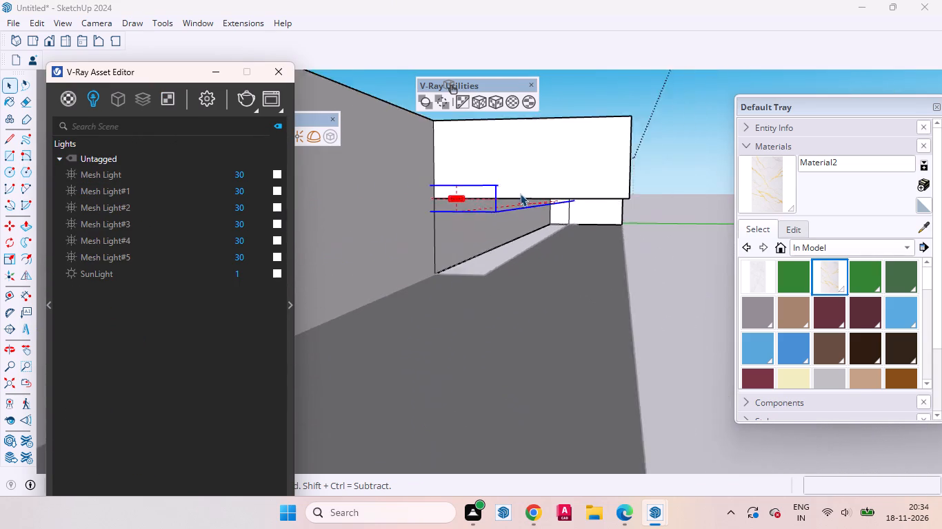
scroll(520, 194, "down", 4)
middle_click_drag(556, 229, 543, 227)
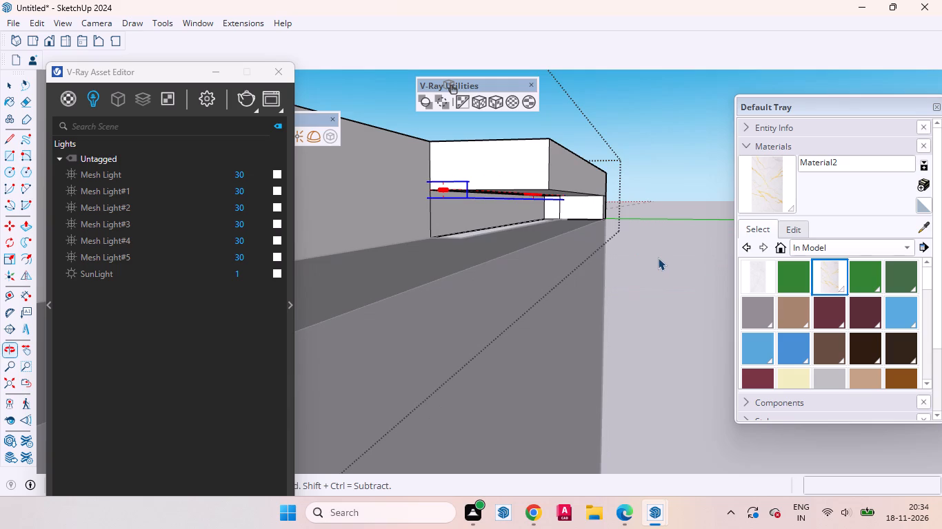
left_click(658, 258)
scroll(574, 206, "up", 6)
middle_click_drag(572, 205, 597, 194)
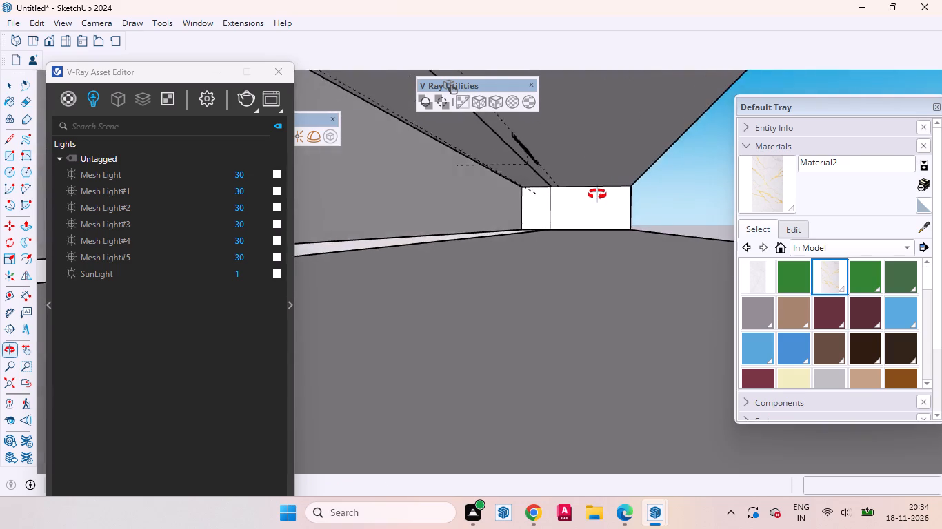
middle_click_drag(597, 194, 606, 194)
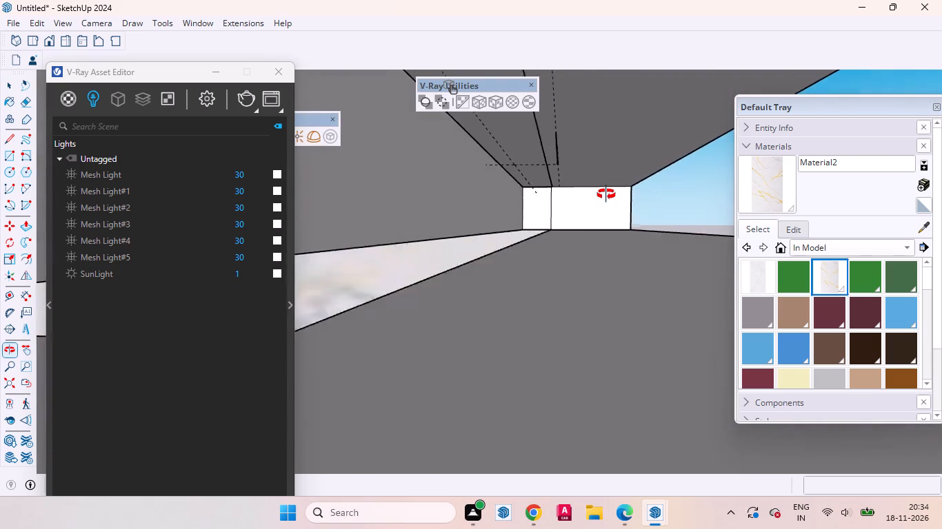
middle_click_drag(606, 194, 606, 193)
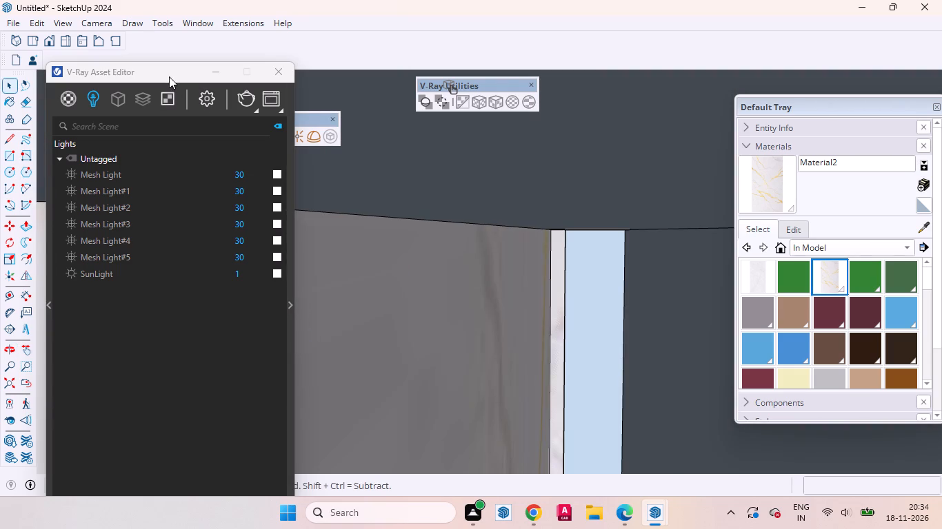
left_click_drag(169, 76, 414, 127)
left_click(23, 377)
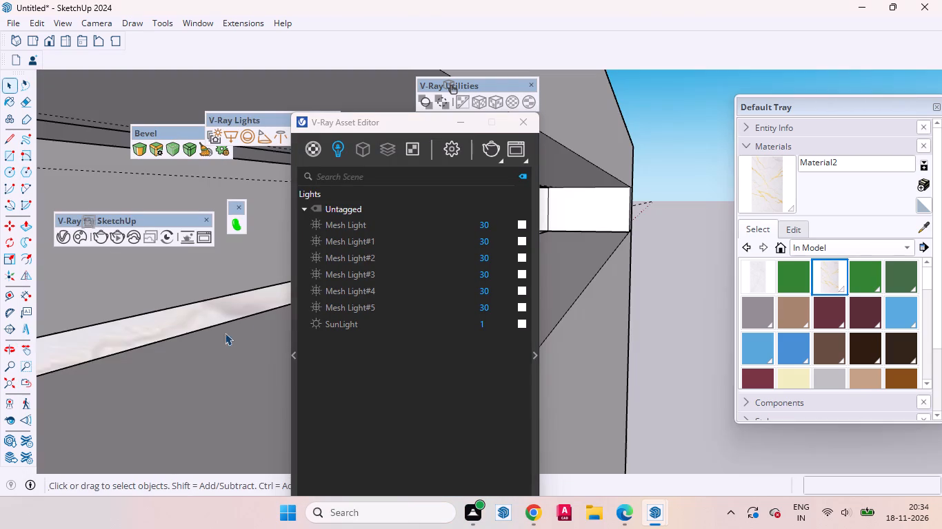
left_click_drag(418, 131, 863, 269)
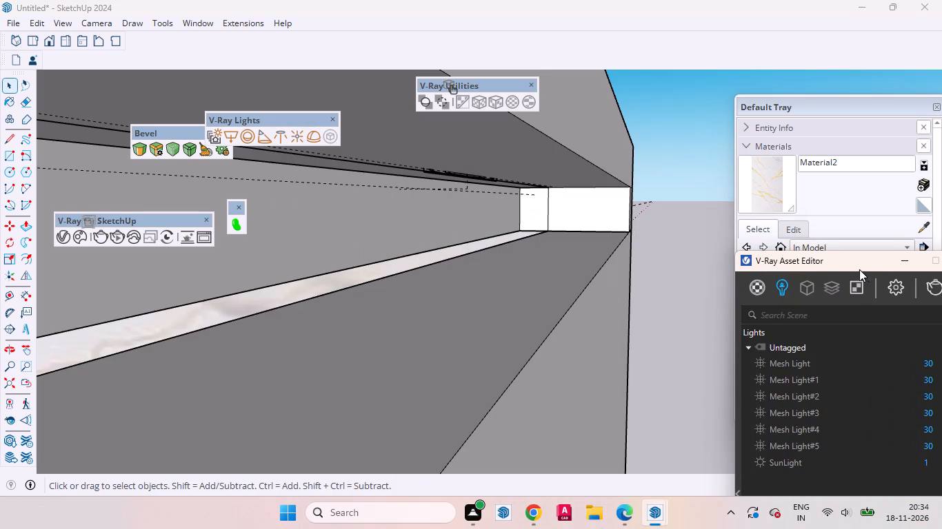
Push/Pull the lower end block's outer face along beneath the overhang until it is flush with the overhang's far end.
left_click(568, 216)
double_click(583, 213)
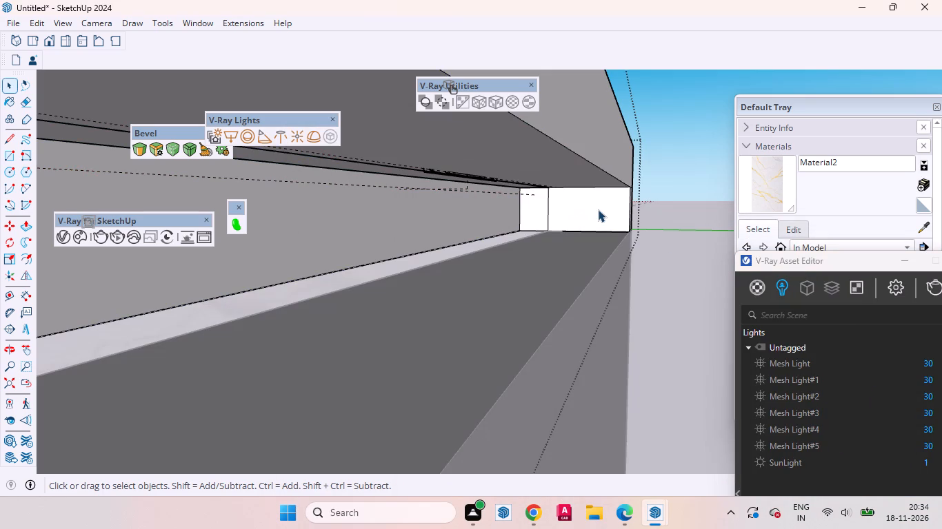
left_click(598, 209)
key("p")
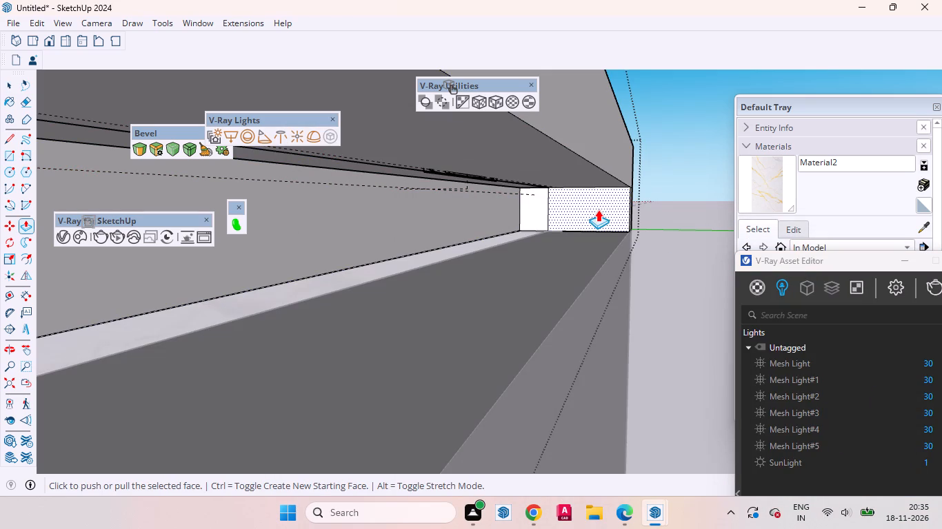
left_click(598, 209)
scroll(591, 219, "up", 1)
scroll(591, 219, "down", 2)
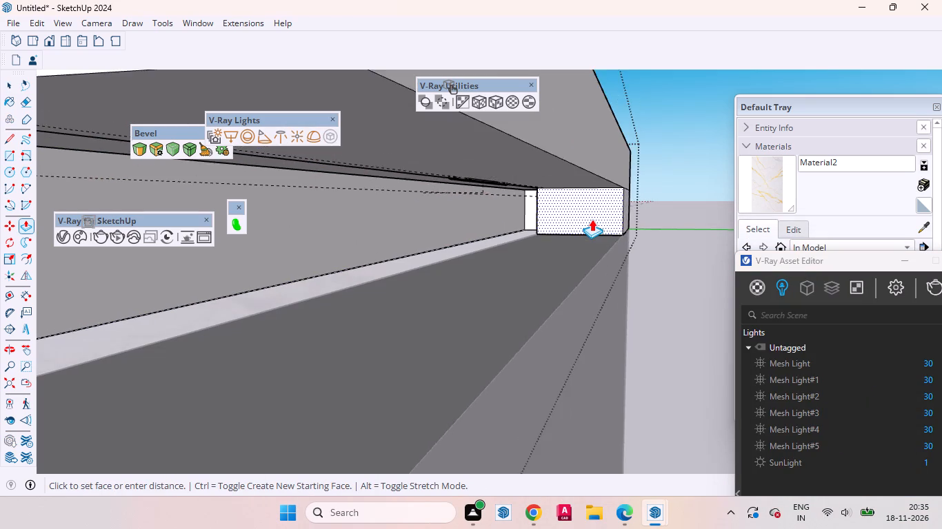
scroll(592, 219, "down", 4)
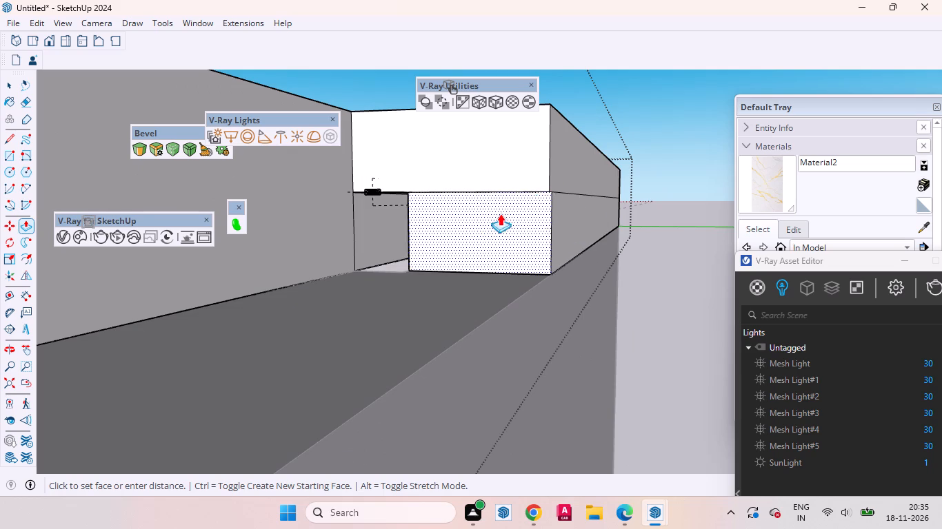
left_click(525, 190)
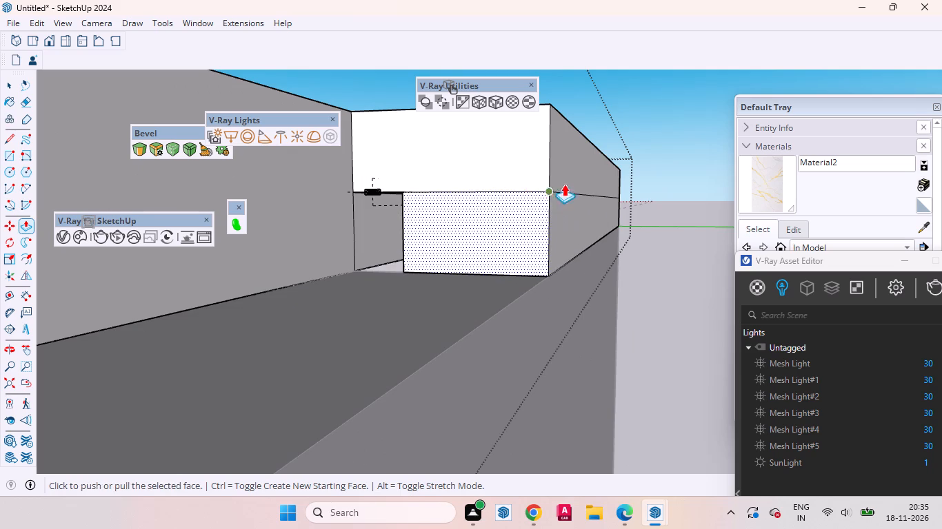
key("space")
Push/Pull the slab's remaining rear face outward flush with the overhang's rear face and close the slab for editing.
scroll(616, 209, "down", 8)
middle_click_drag(543, 266, 411, 286)
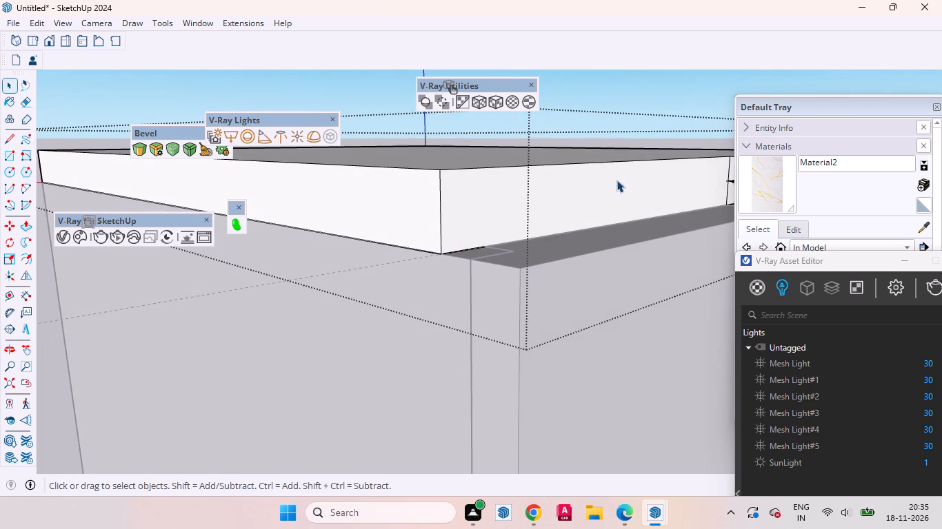
left_click(597, 205)
scroll(454, 203, "down", 9)
scroll(577, 173, "up", 14)
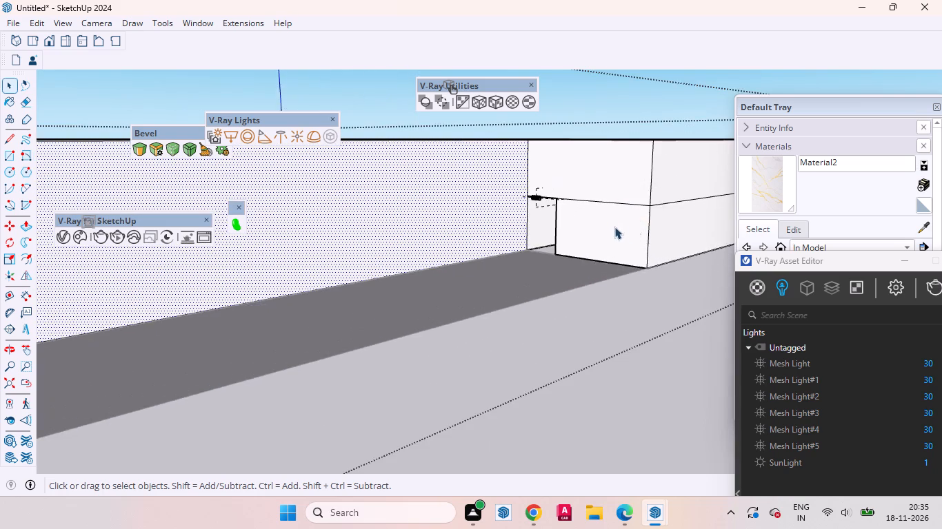
middle_click_drag(599, 226, 503, 217)
scroll(434, 214, "up", 8)
scroll(312, 208, "down", 6)
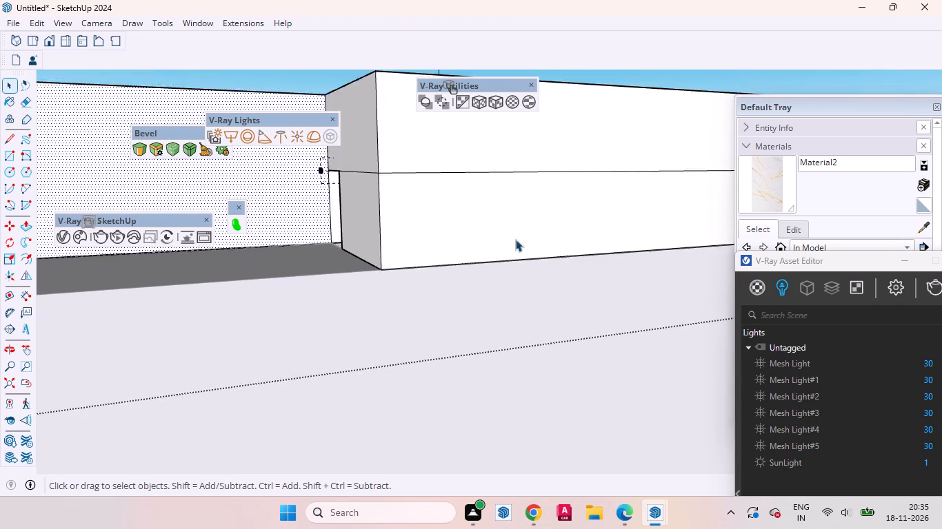
scroll(515, 239, "down", 2)
scroll(381, 211, "up", 3)
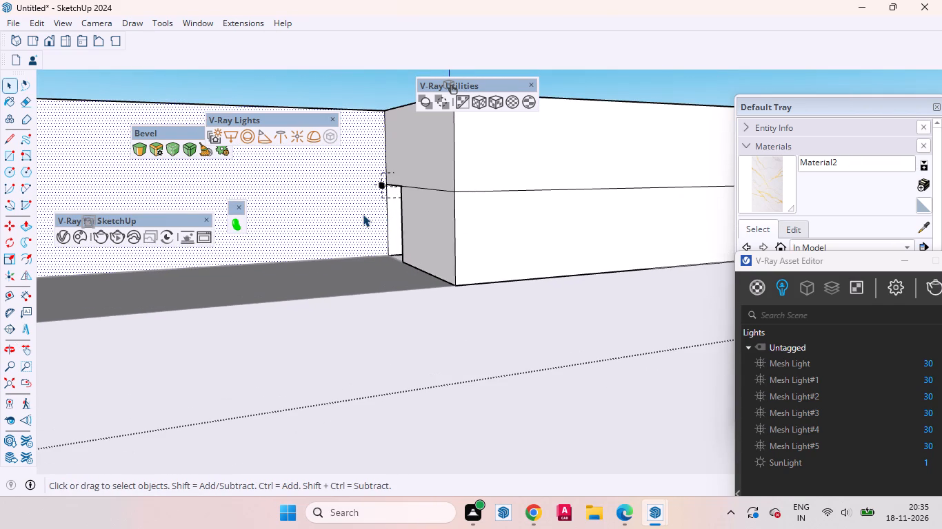
key("p")
left_click(356, 214)
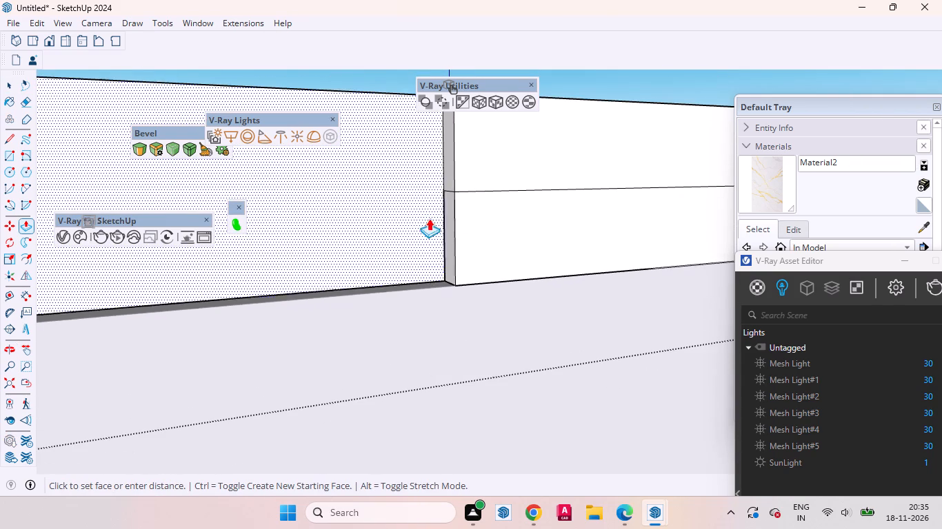
left_click(482, 178)
key("space")
scroll(574, 271, "down", 4)
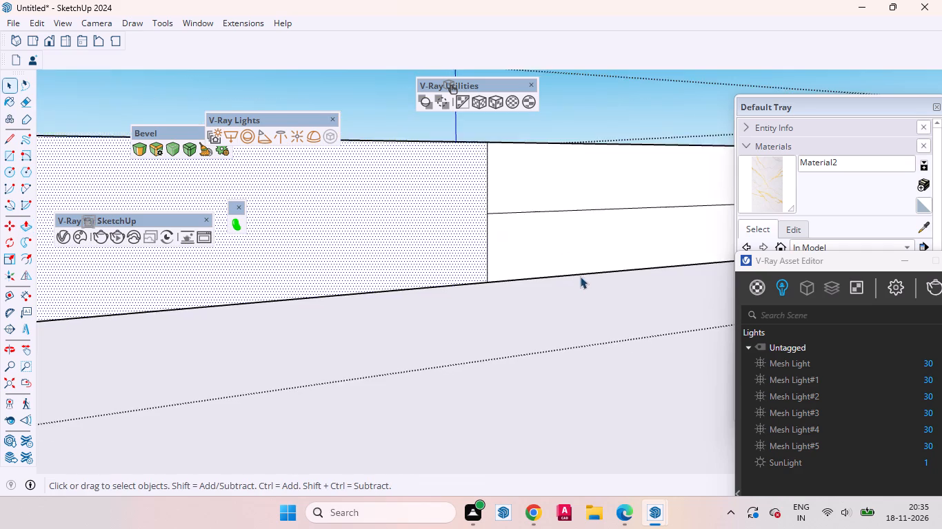
scroll(580, 276, "down", 20)
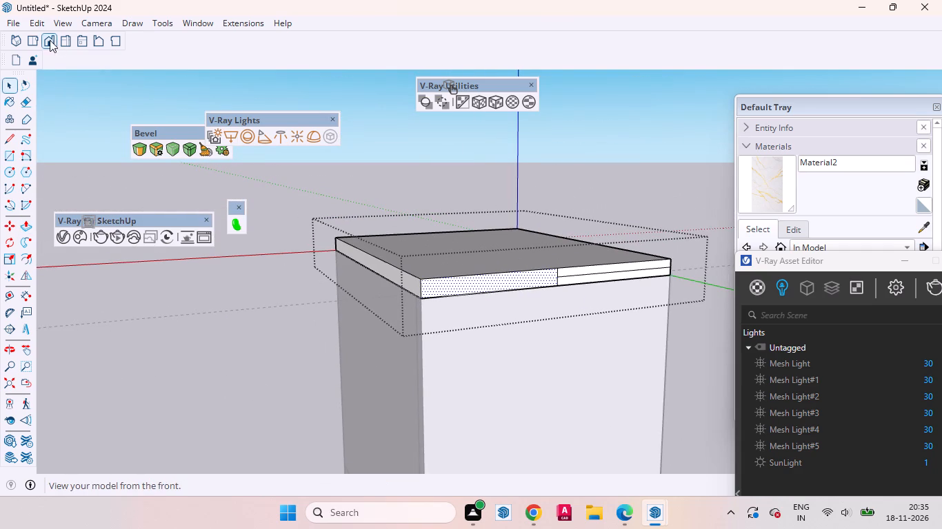
left_click(50, 40)
left_click(688, 249)
Examine the ceiling cove above the back wall from inside the room and the whole interior from the front.
scroll(463, 165, "up", 5)
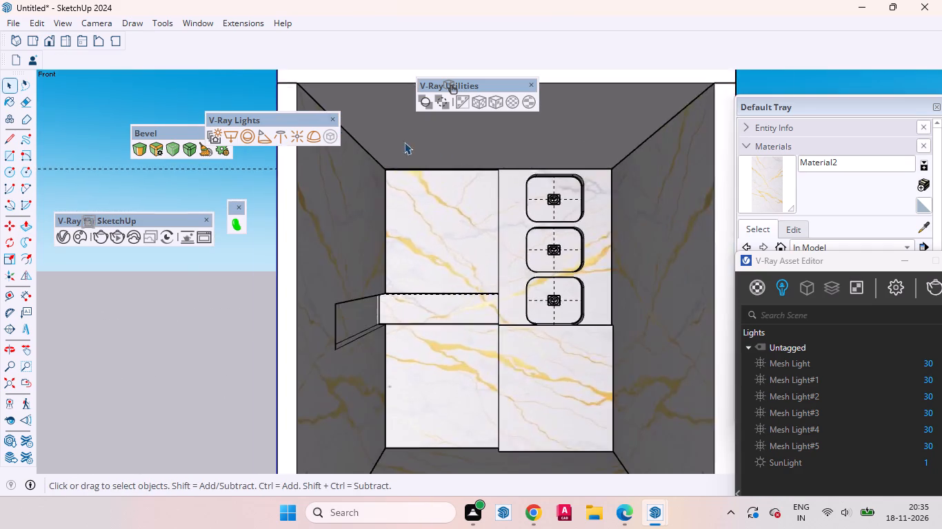
scroll(404, 142, "up", 15)
middle_click_drag(524, 209, 357, 98)
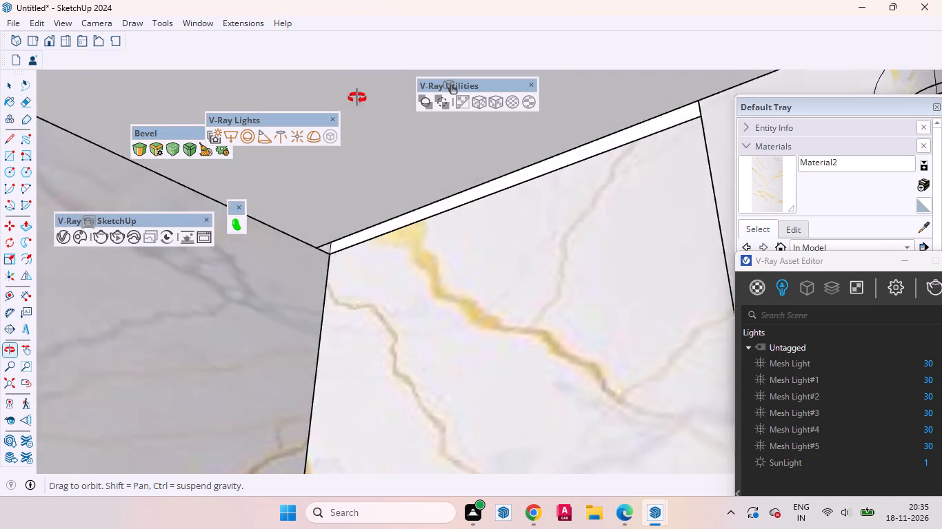
middle_click_drag(357, 98, 338, 122)
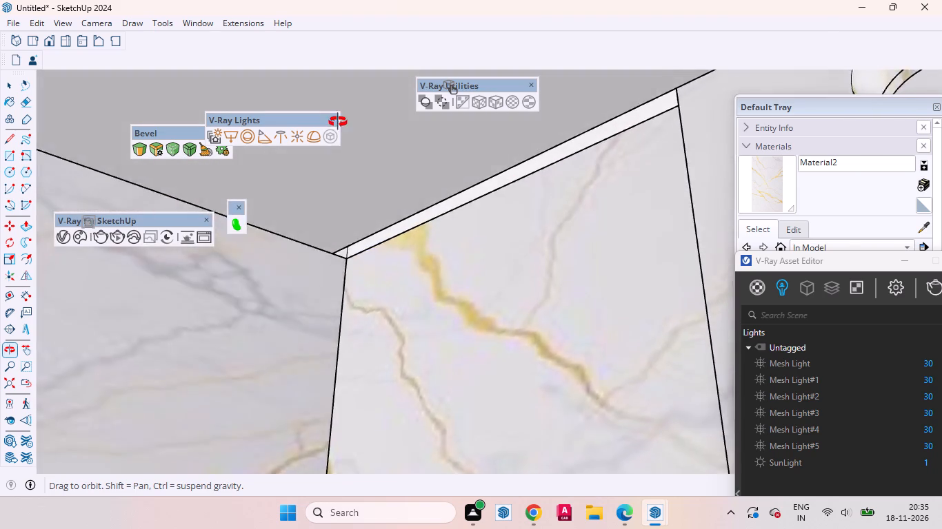
middle_click_drag(338, 122, 497, 219)
scroll(499, 218, "up", 1)
scroll(536, 217, "down", 11)
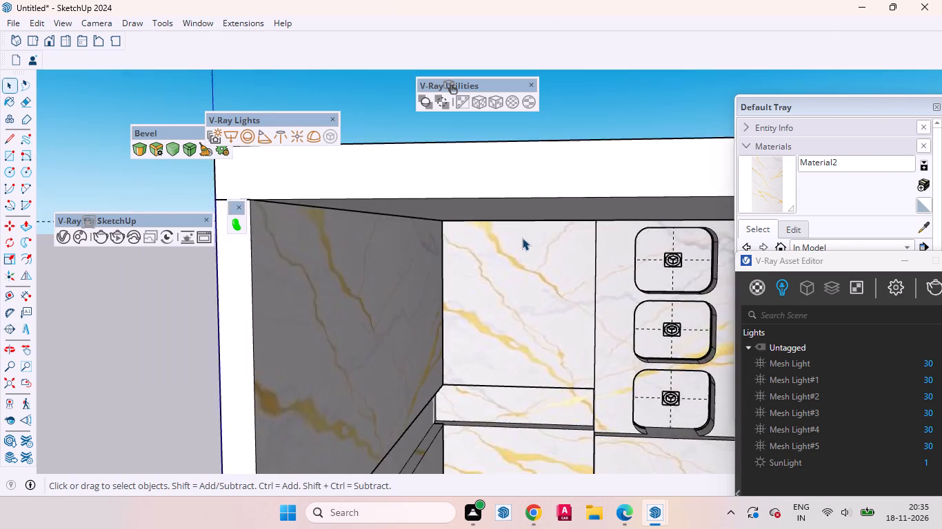
scroll(522, 238, "down", 3)
scroll(521, 243, "up", 1)
scroll(521, 244, "down", 5)
scroll(521, 244, "up", 1)
scroll(521, 244, "down", 12)
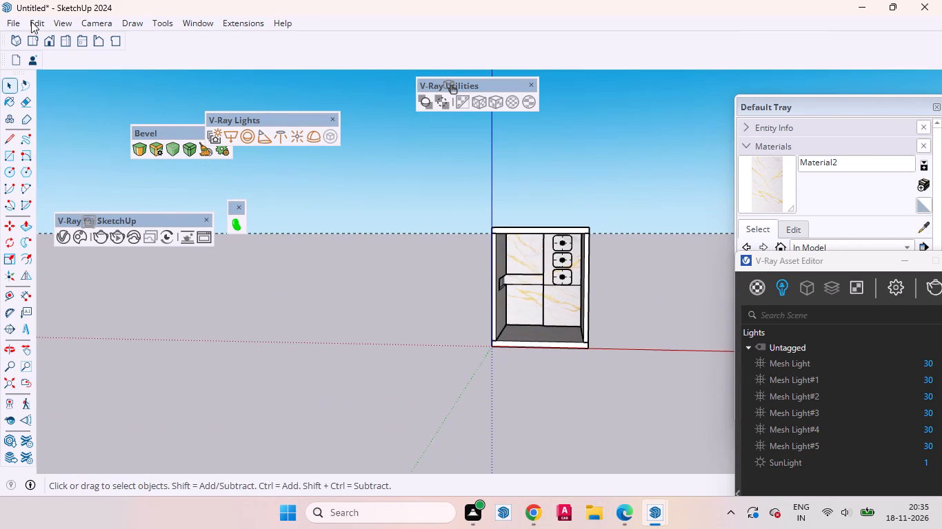
left_click(46, 37)
scroll(397, 203, "up", 9)
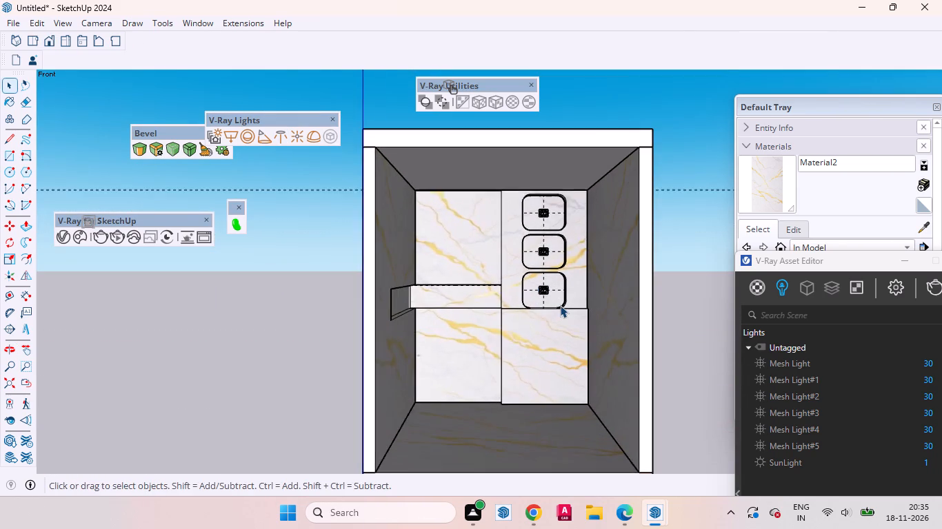
scroll(560, 305, "up", 4)
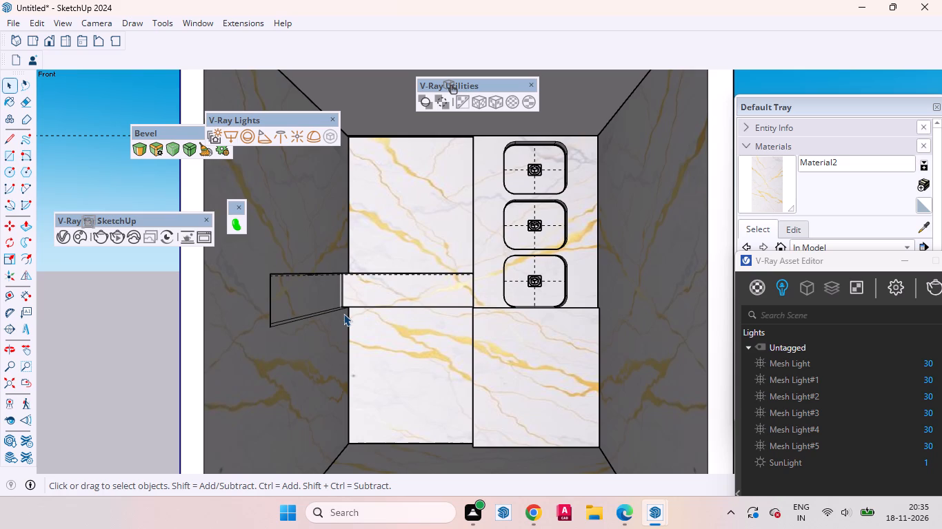
scroll(517, 284, "down", 9)
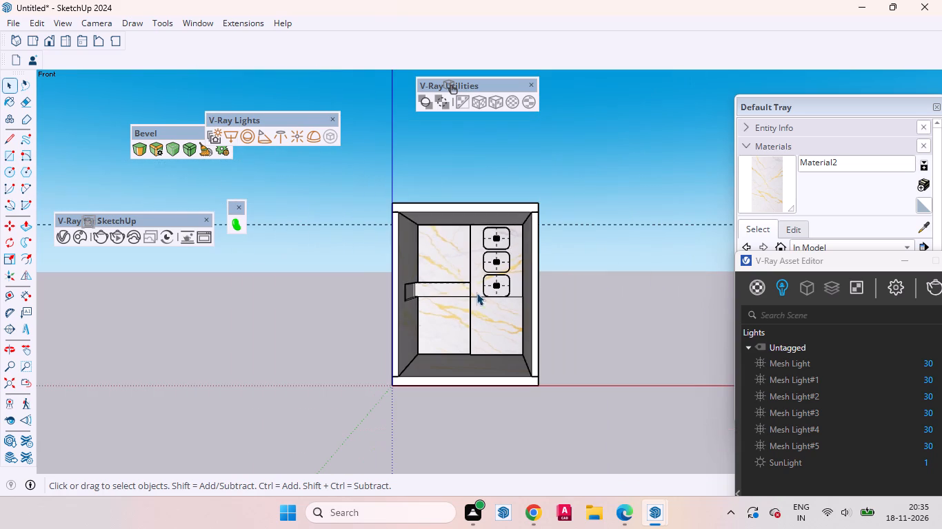
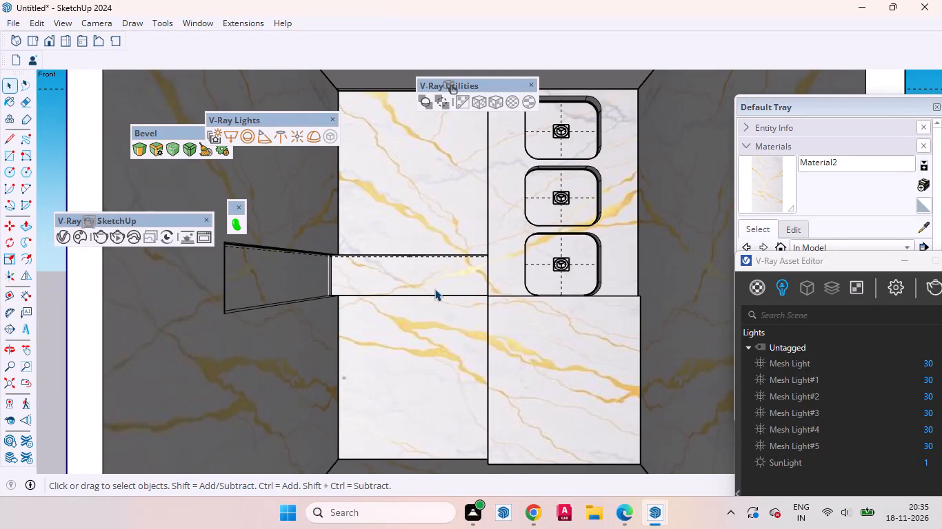
Examine the room interior from the front and the corner where the back-wall and side-wall recesses meet.
scroll(396, 293, "up", 4)
left_click(403, 323)
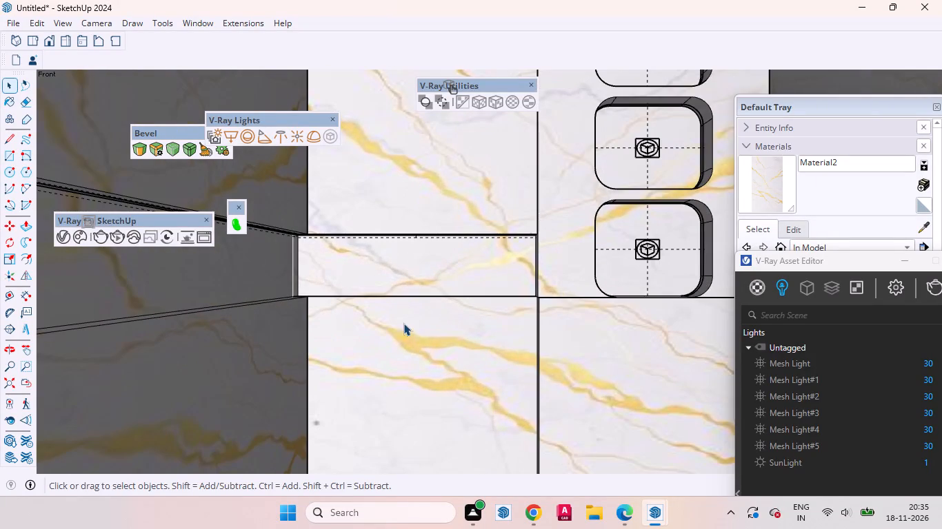
scroll(485, 284, "down", 7)
left_click(356, 291)
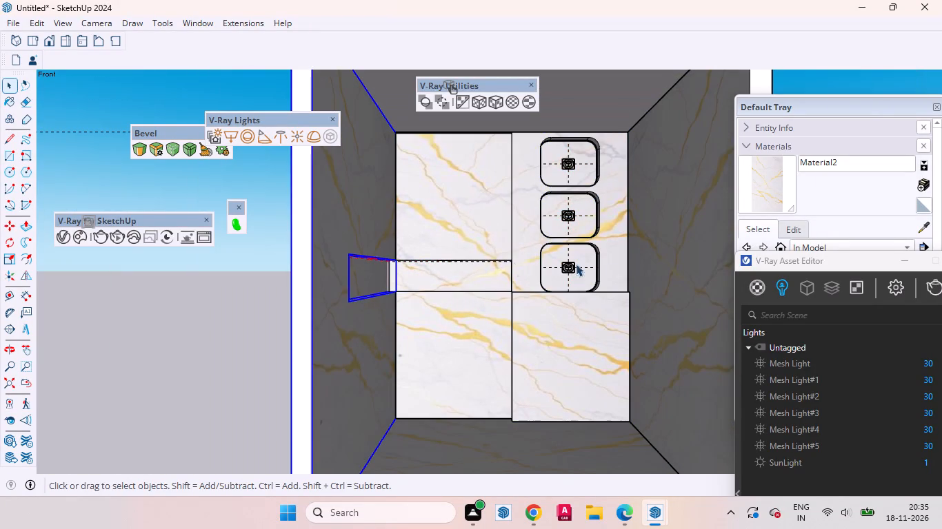
left_click(659, 265)
scroll(494, 312, "down", 3)
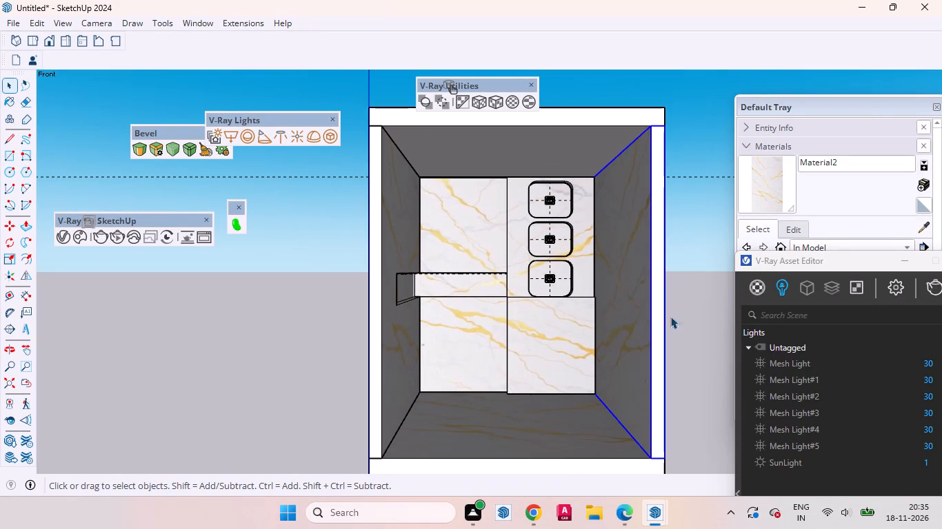
left_click(693, 295)
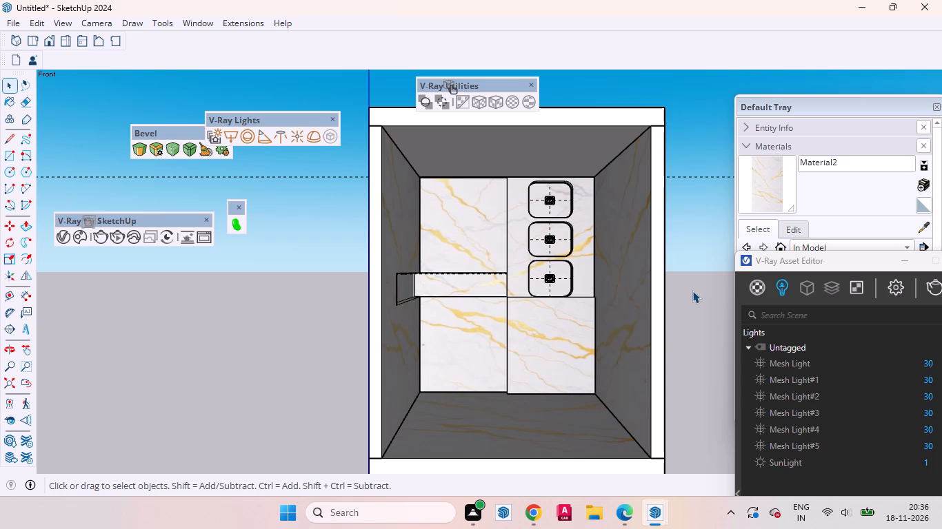
scroll(624, 287, "up", 7)
middle_click_drag(519, 292, 521, 378)
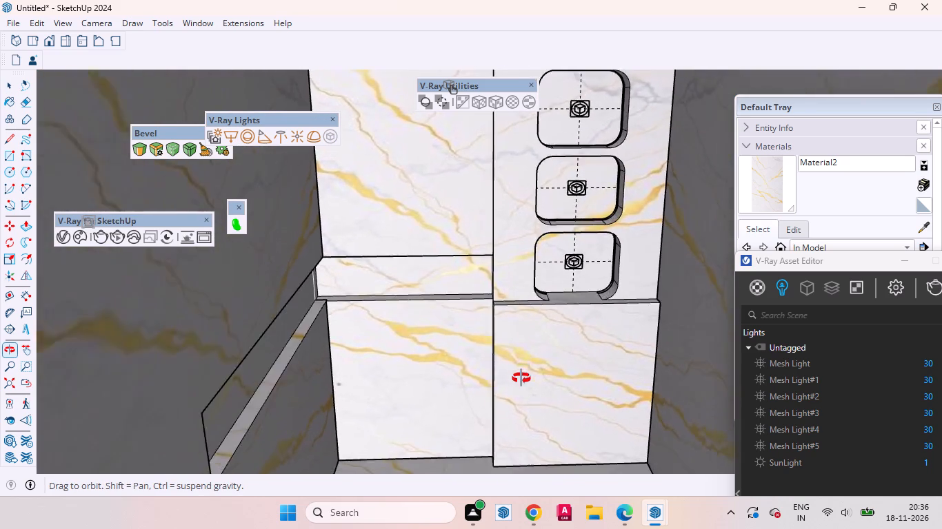
middle_click_drag(521, 378, 485, 368)
scroll(371, 298, "up", 3)
scroll(248, 273, "up", 7)
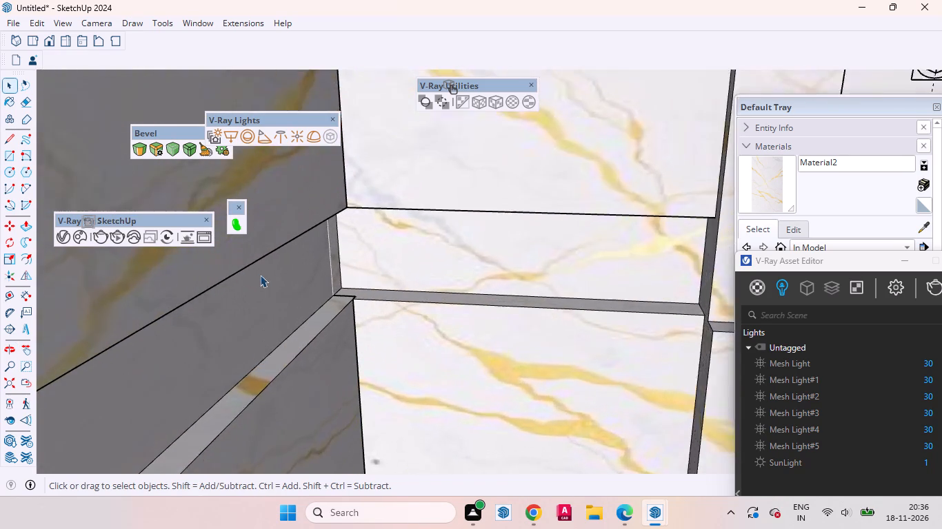
middle_click_drag(303, 288, 294, 167)
scroll(328, 236, "up", 8)
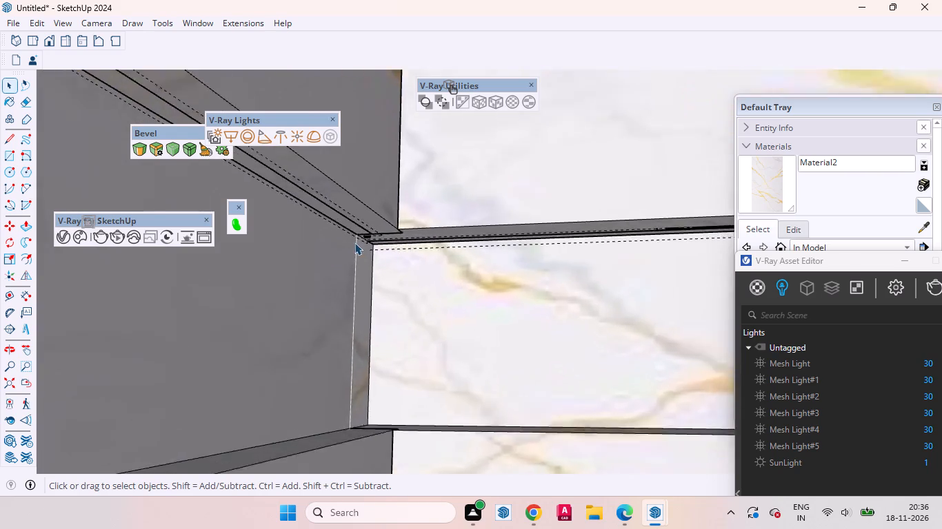
scroll(354, 242, "up", 5)
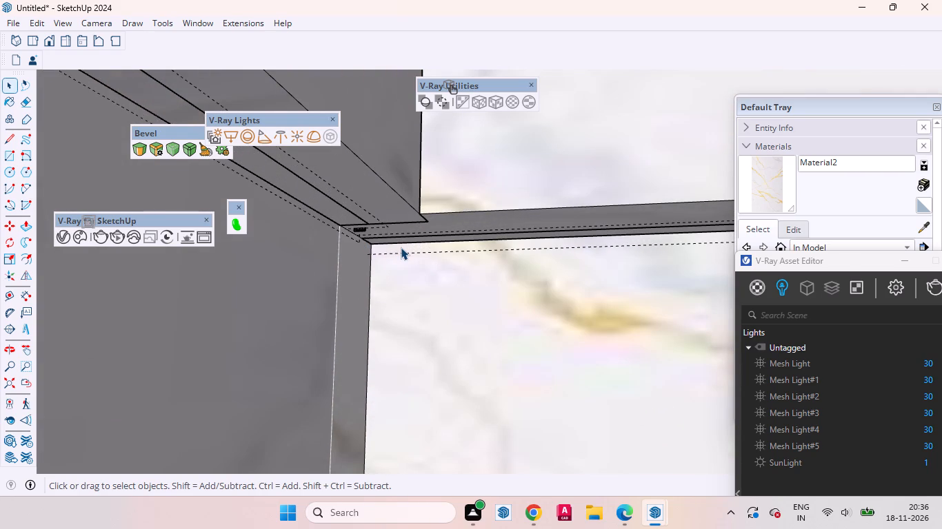
scroll(455, 273, "down", 19)
scroll(438, 276, "up", 1)
scroll(438, 276, "down", 7)
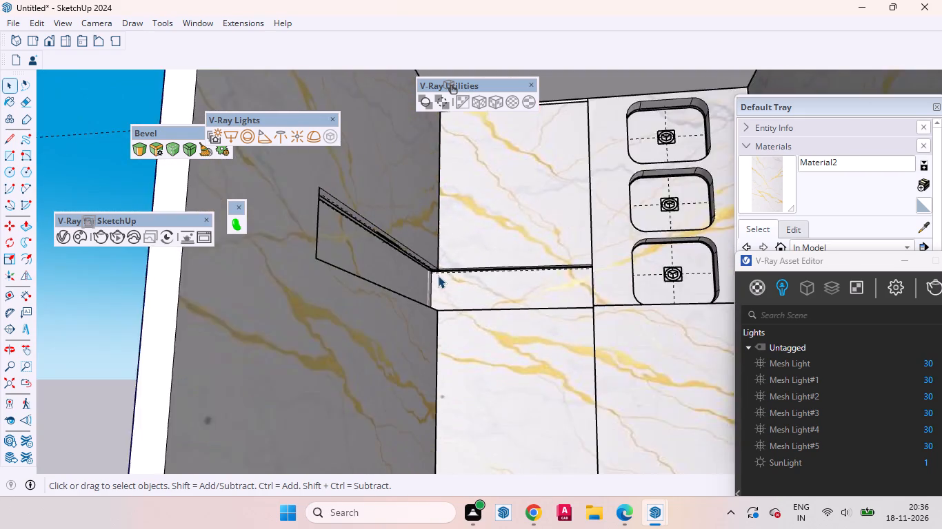
Delete the long construction guide running across the room near ceiling level.
scroll(438, 276, "down", 11)
left_click_drag(671, 264, 532, 56)
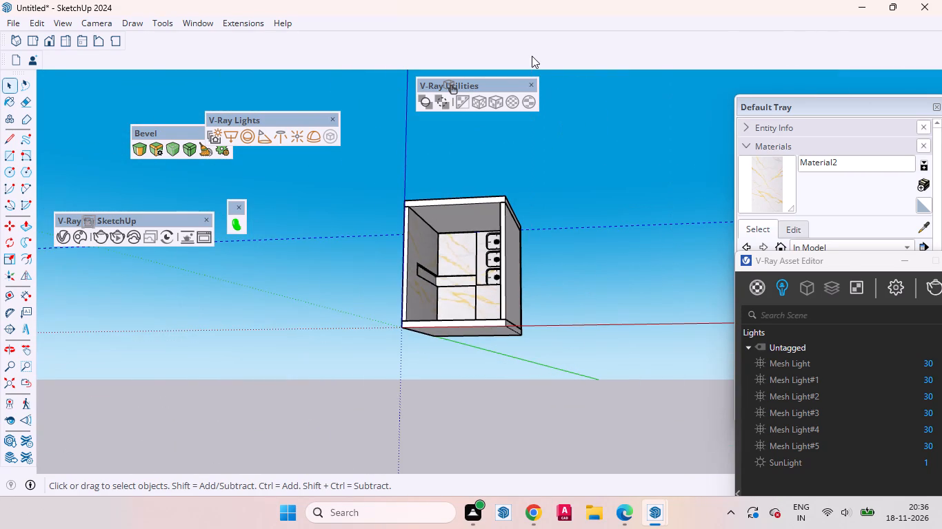
key("Delete")
left_click(627, 247)
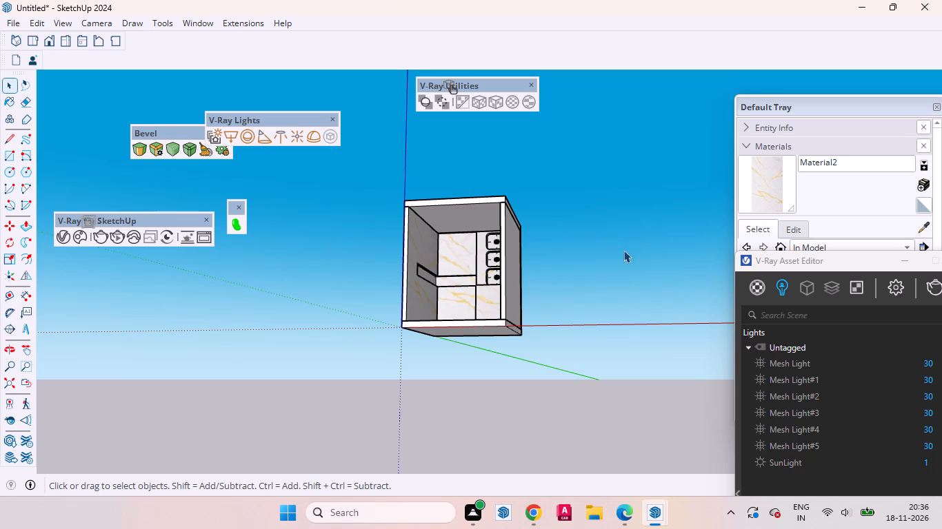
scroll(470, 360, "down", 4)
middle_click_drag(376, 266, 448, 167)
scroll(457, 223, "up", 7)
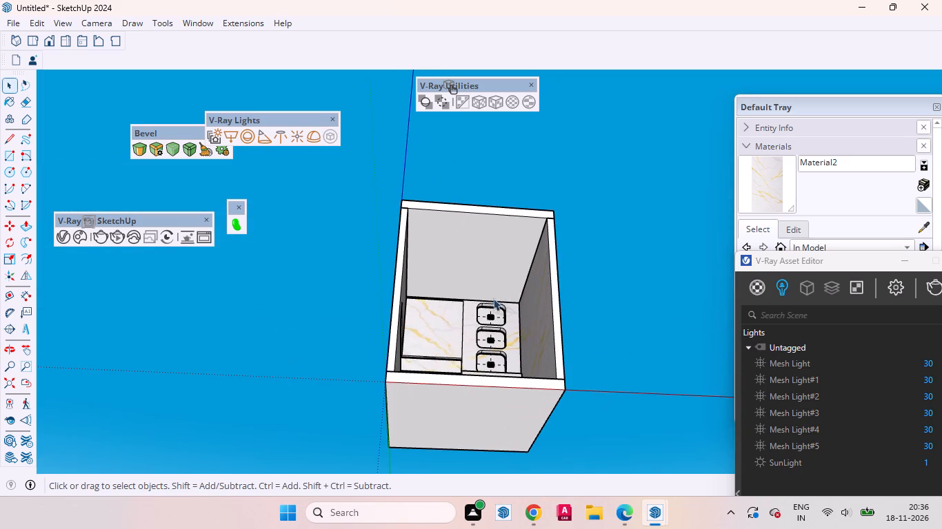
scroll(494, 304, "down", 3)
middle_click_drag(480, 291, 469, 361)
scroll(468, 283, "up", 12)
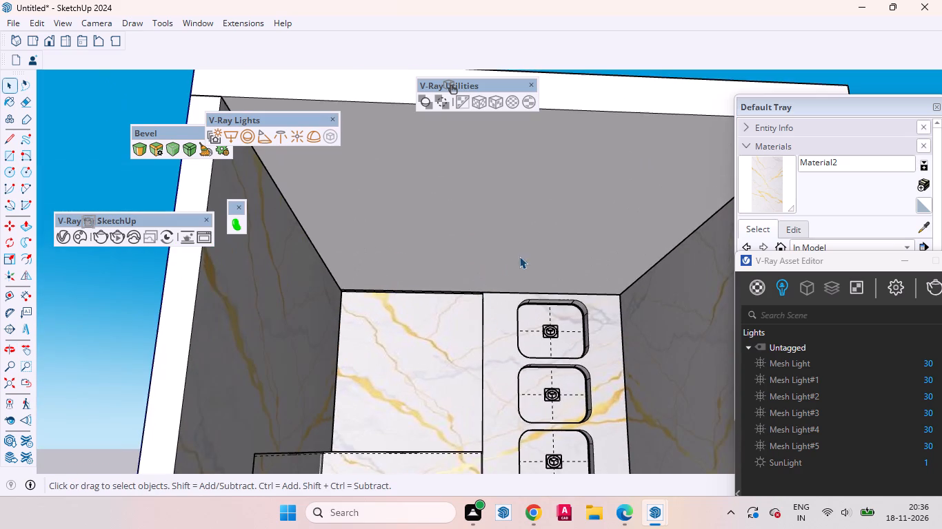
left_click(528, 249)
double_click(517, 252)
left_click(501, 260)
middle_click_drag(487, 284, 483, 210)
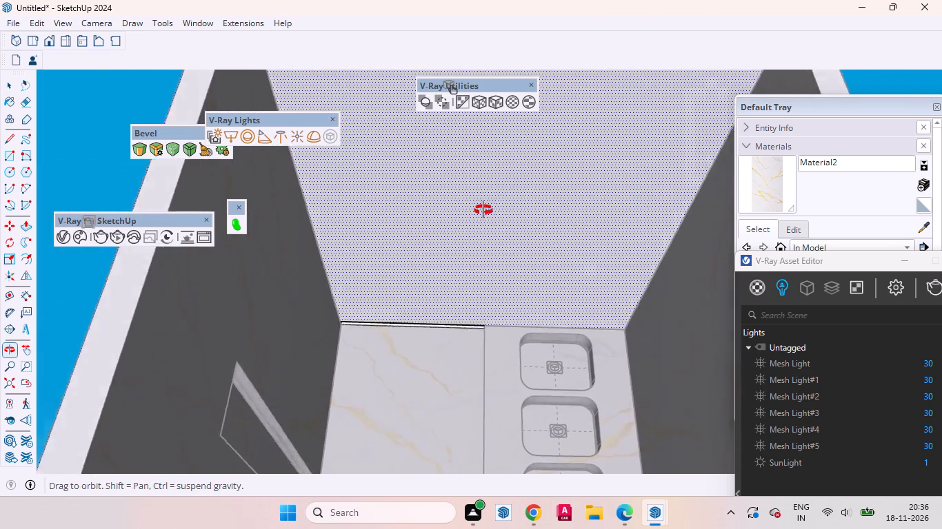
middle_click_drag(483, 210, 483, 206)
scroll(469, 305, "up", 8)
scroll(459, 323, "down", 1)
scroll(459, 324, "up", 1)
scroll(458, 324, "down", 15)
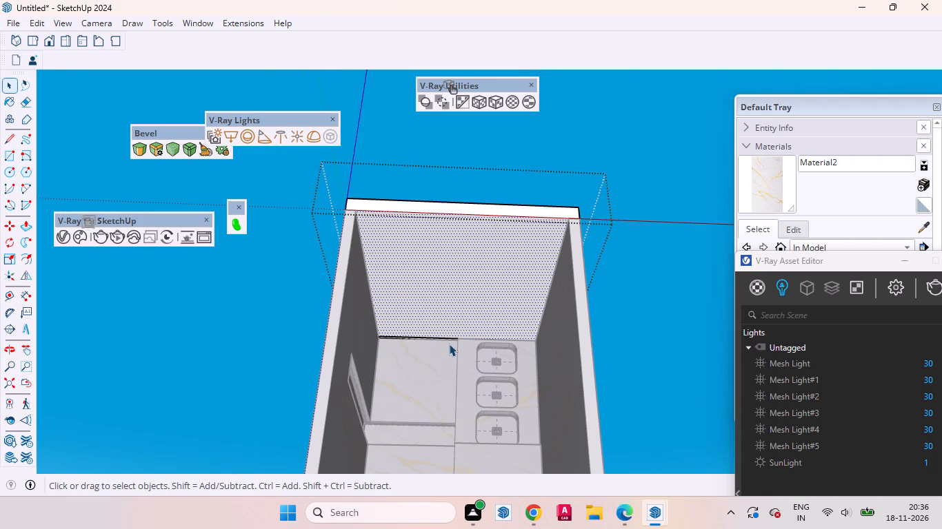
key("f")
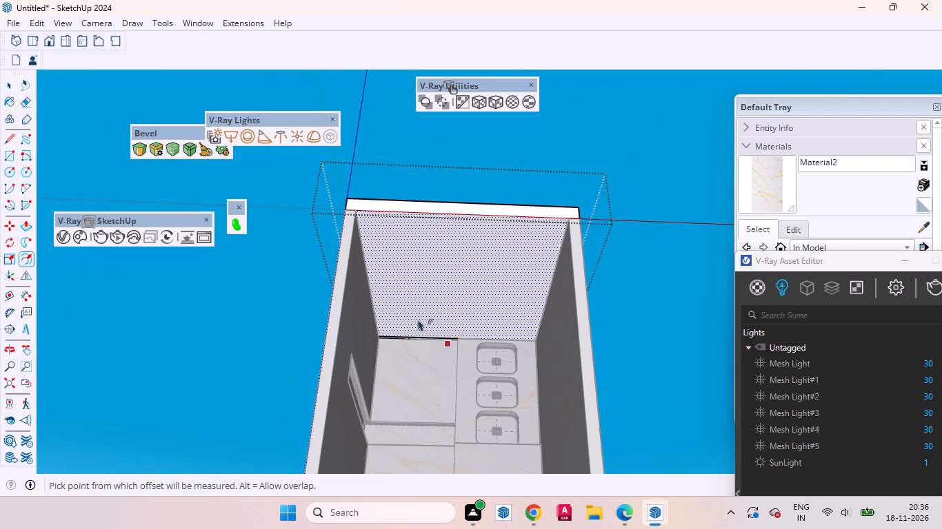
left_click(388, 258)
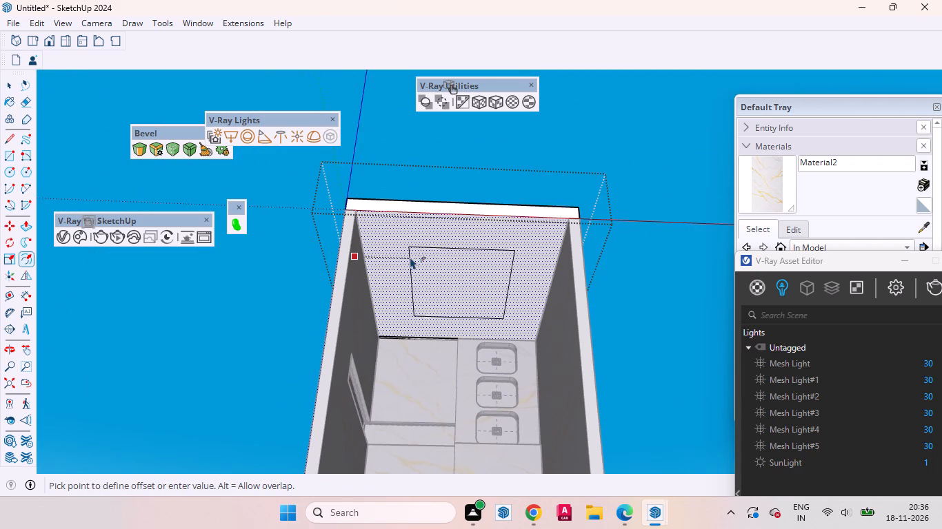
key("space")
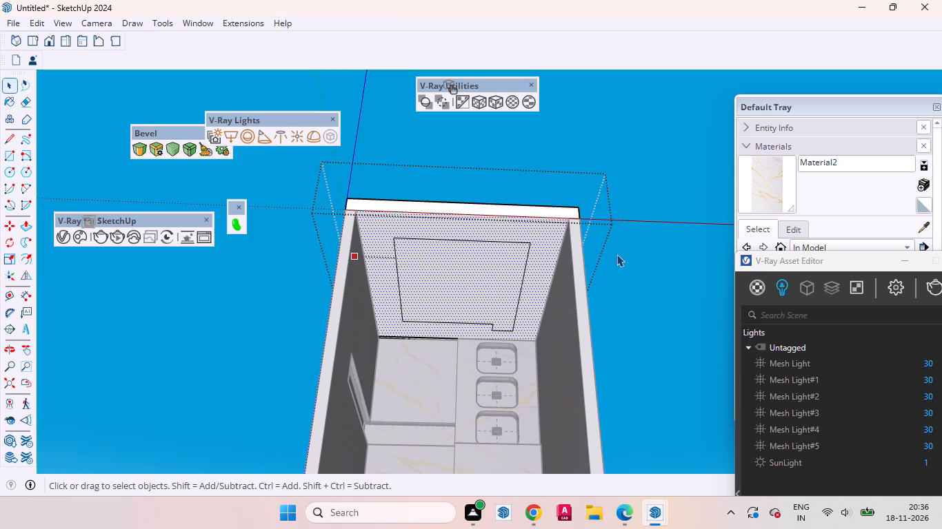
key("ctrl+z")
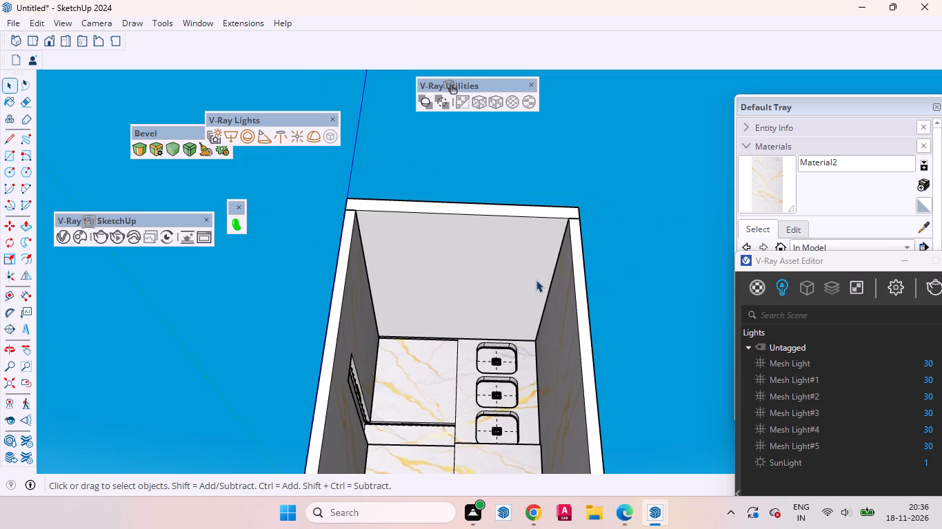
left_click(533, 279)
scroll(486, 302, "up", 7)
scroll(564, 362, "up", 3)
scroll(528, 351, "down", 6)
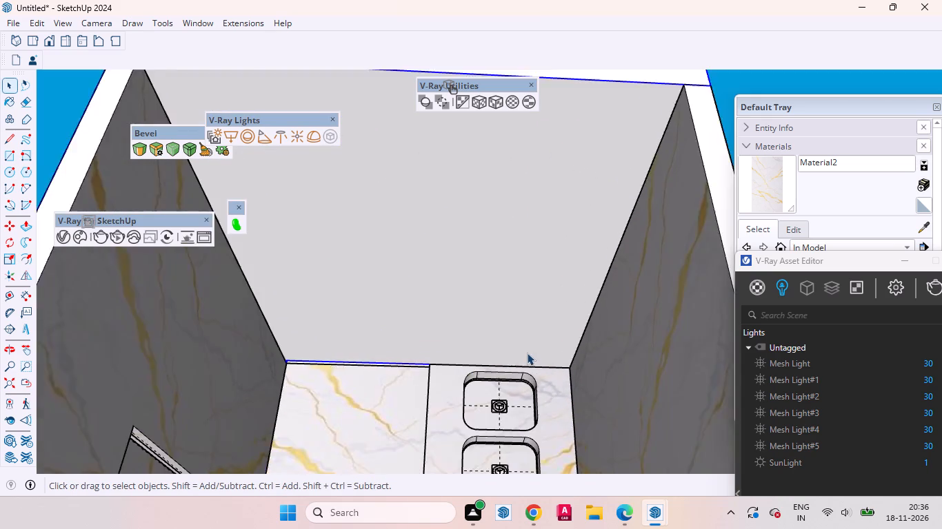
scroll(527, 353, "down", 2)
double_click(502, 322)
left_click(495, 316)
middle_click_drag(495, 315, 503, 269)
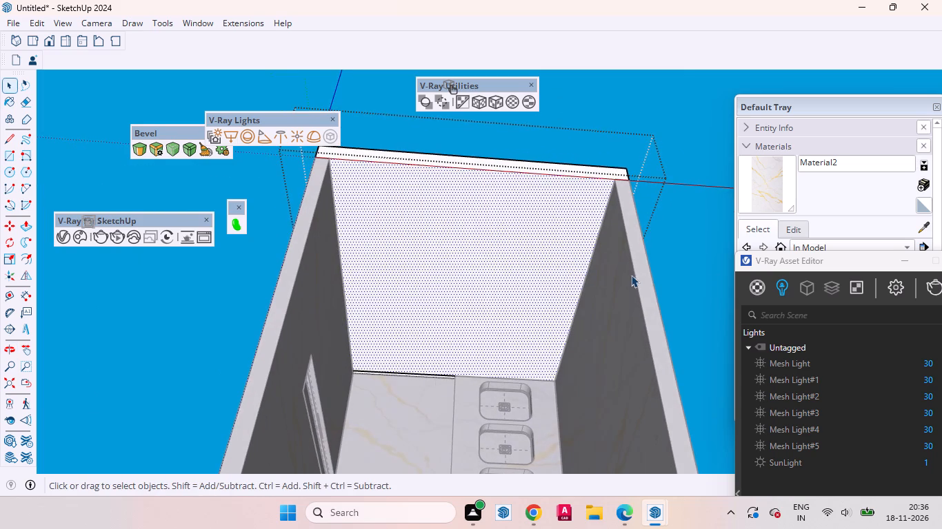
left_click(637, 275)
Place a guide 12" in from the ceiling's edge at the recessed side wall, and another 6" beyond it.
key("t")
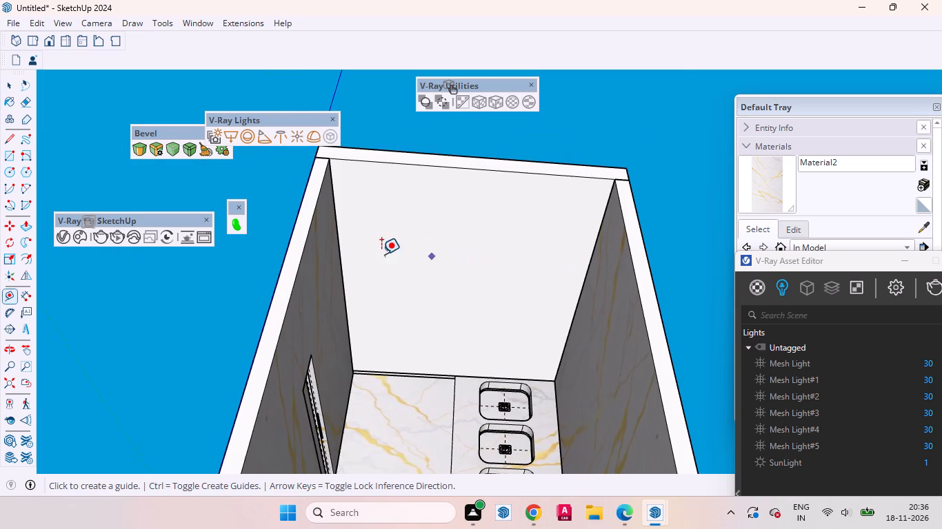
left_click(334, 229)
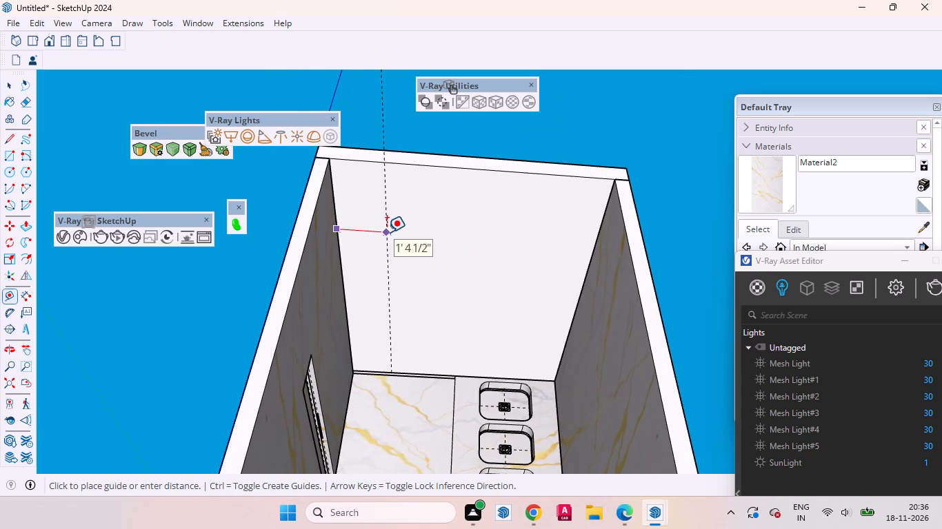
type("12")
key("Return")
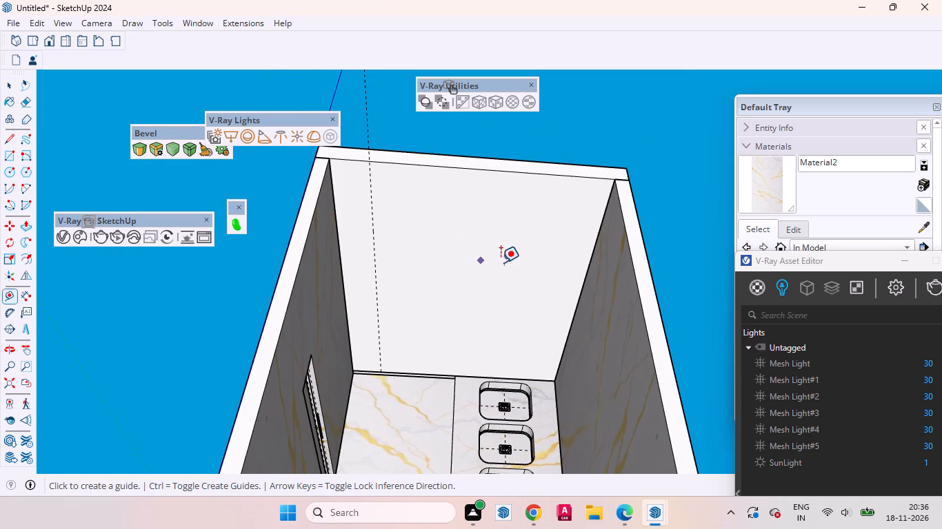
left_click(373, 238)
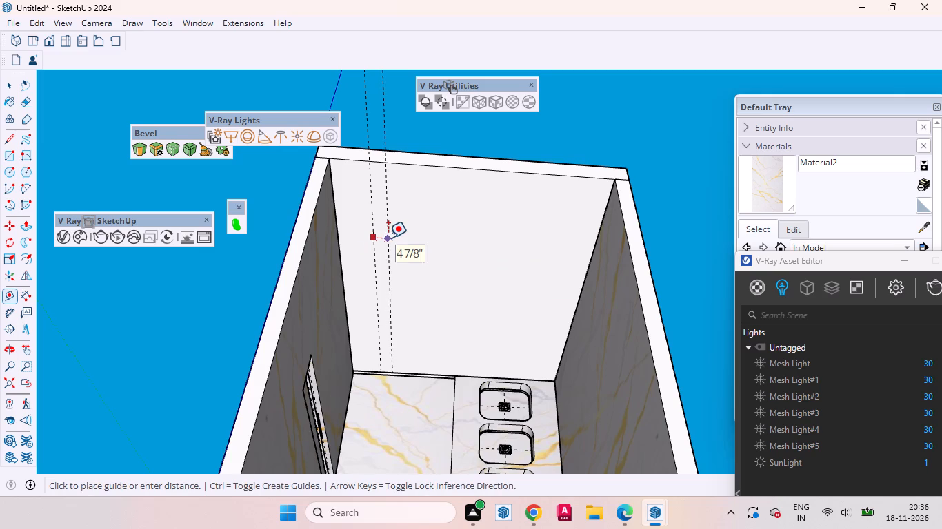
key("6")
key("Return")
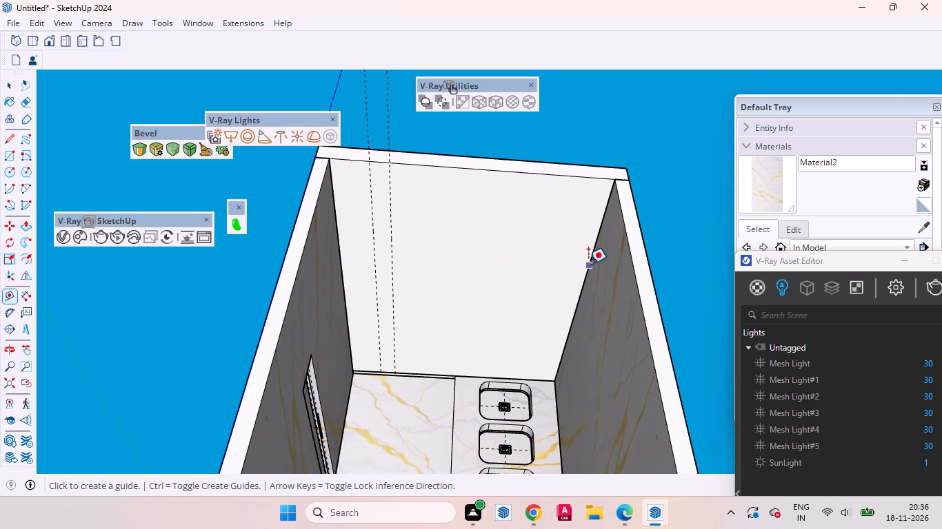
Place guides on the ceiling underside 18" in from the opposite side wall, the back wall and the front edge.
left_click(588, 256)
type("18")
key("Return")
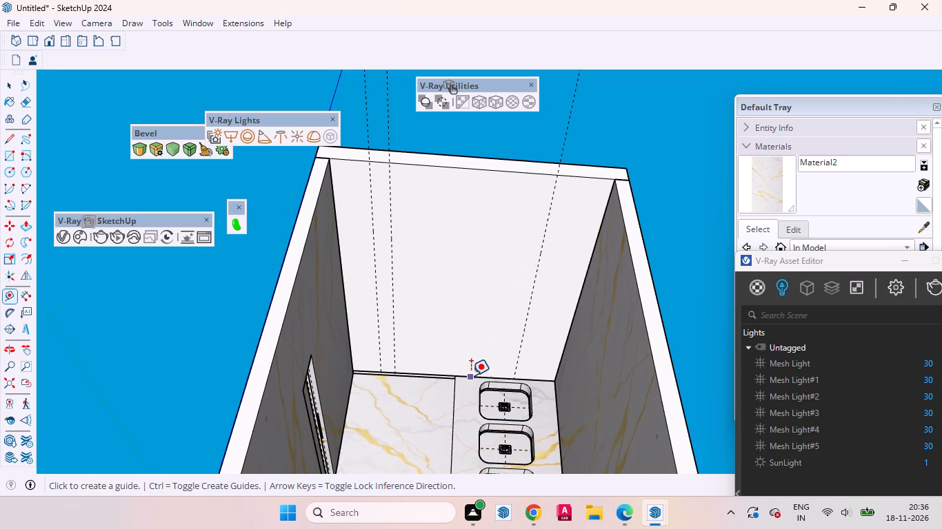
left_click(471, 374)
type("18")
key("Return")
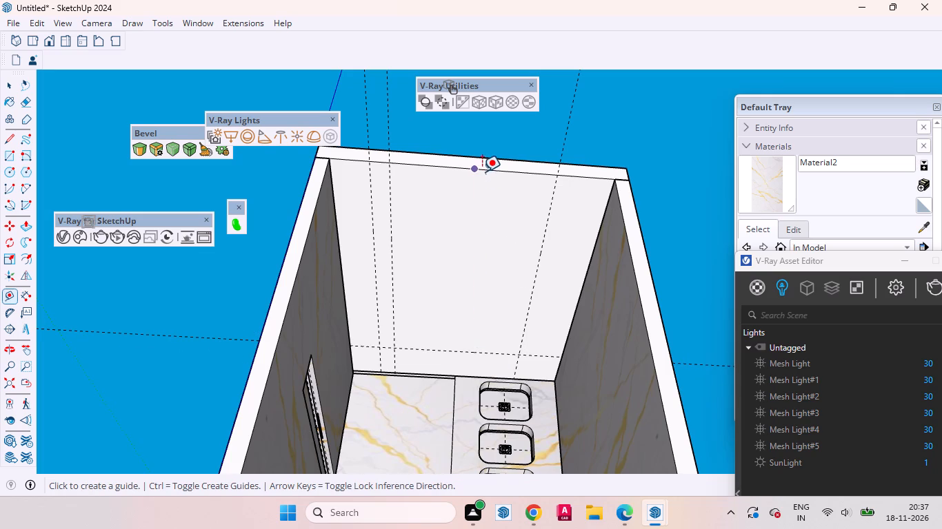
left_click(482, 171)
type("18")
key("Return")
key("space")
Open the ceiling slab for editing and draw a rectangle on its underside between the 18" guide intersections.
left_click(475, 309)
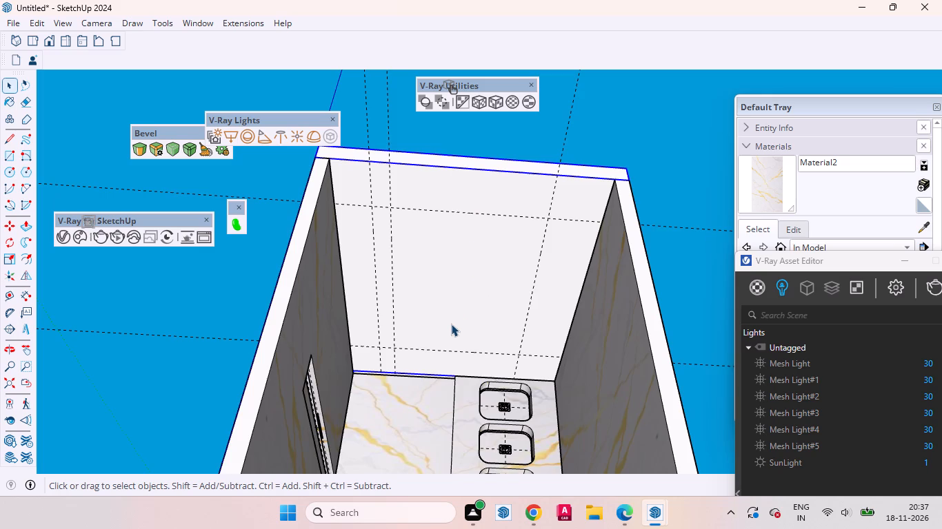
triple_click(451, 323)
middle_click_drag(436, 335, 424, 316)
key("r")
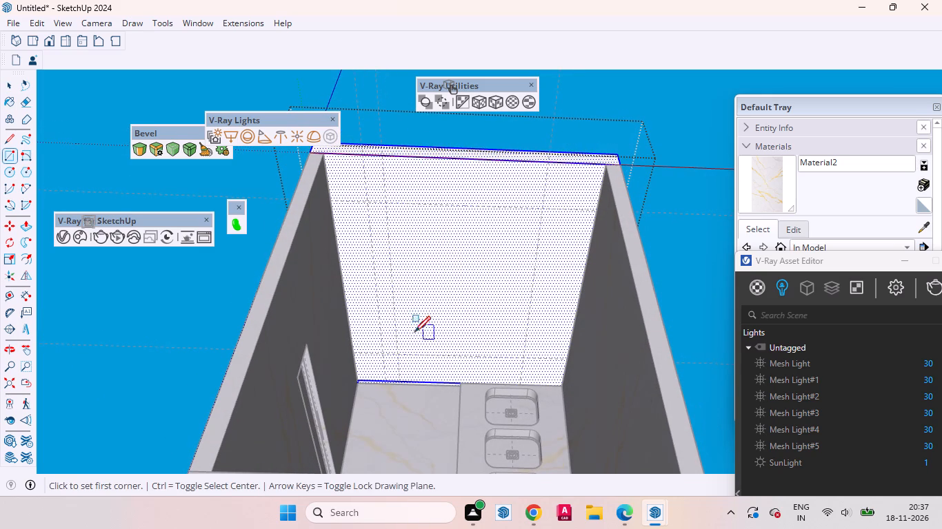
left_click(397, 353)
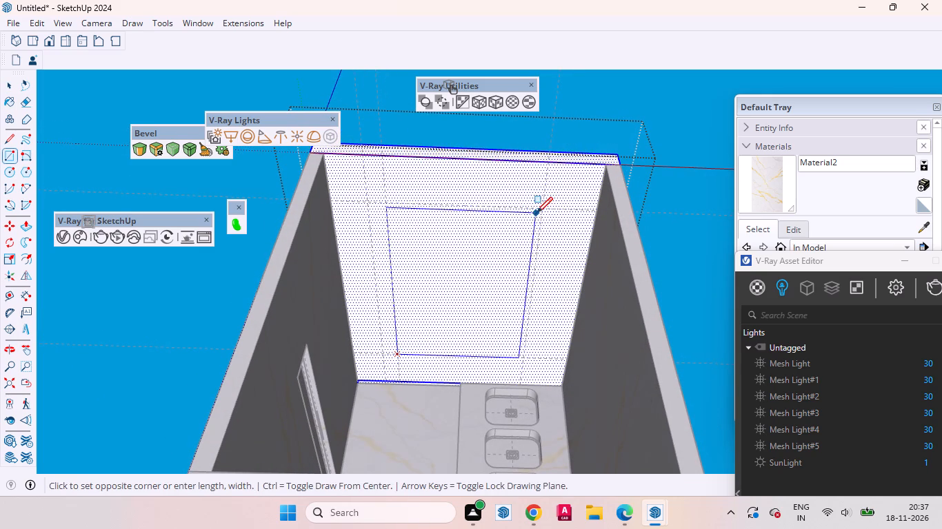
left_click(541, 211)
key("space")
Push/Pull the central rectangle 4" up into the ceiling slab to form a recess.
left_click(468, 262)
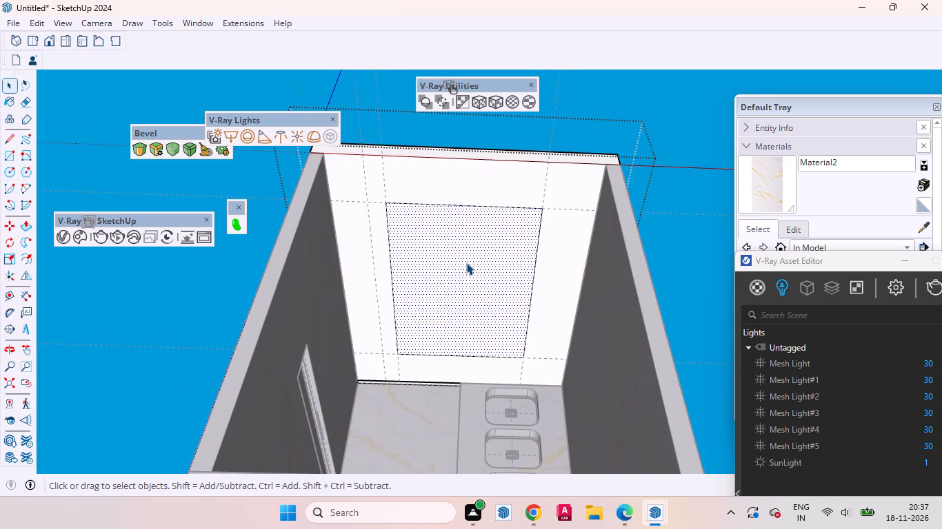
key("p")
left_click(466, 262)
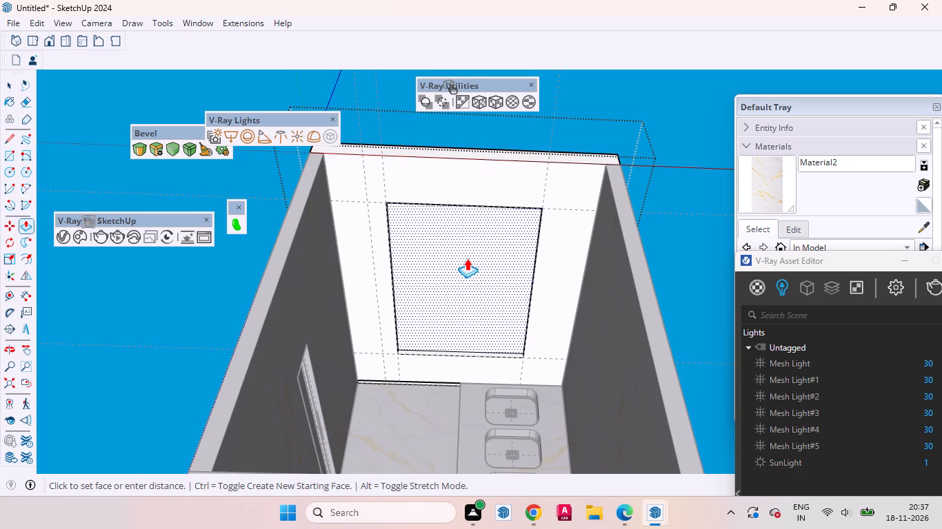
key("4")
key("Return")
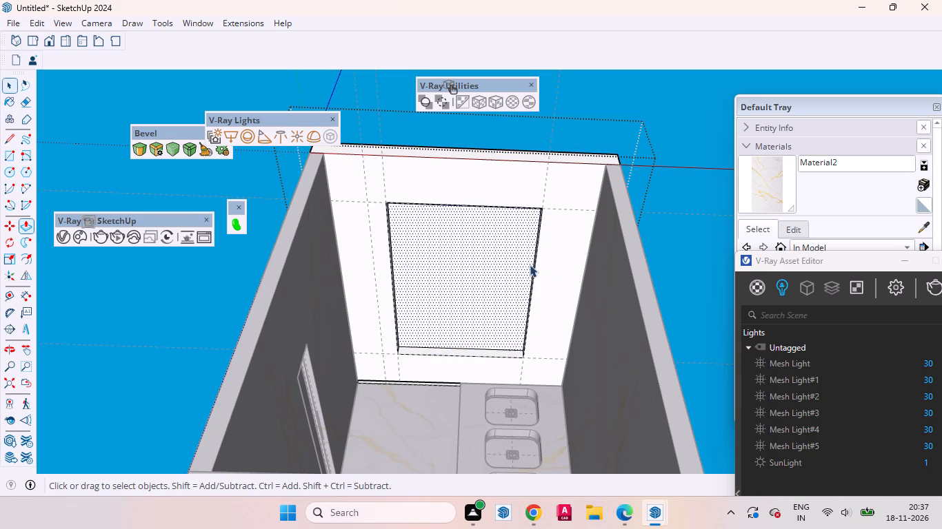
key("space")
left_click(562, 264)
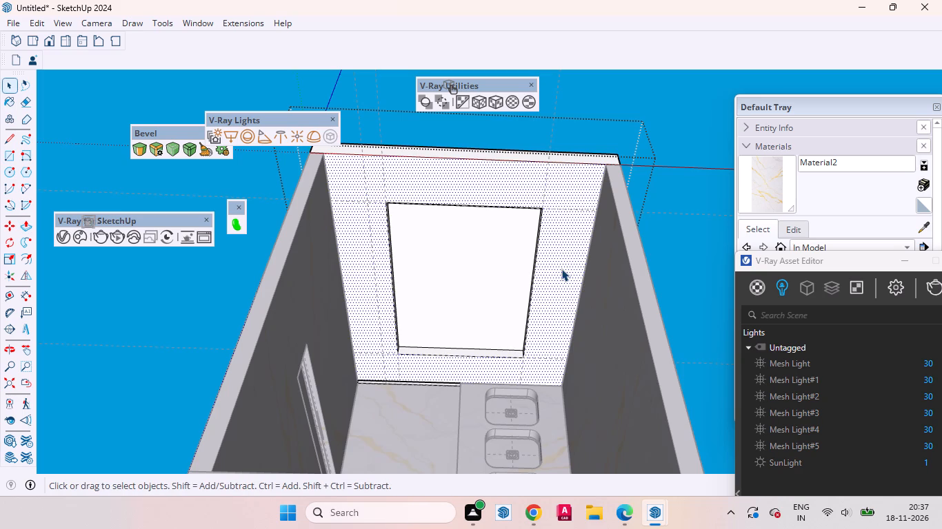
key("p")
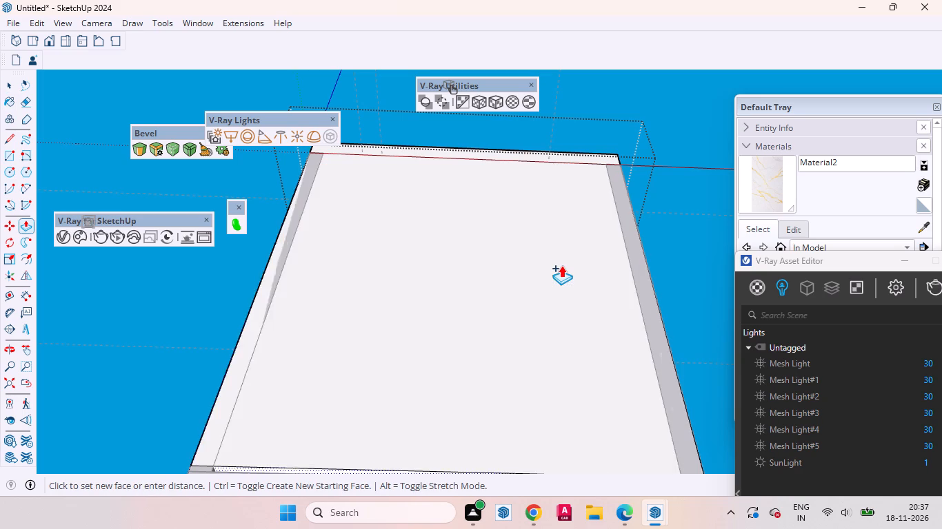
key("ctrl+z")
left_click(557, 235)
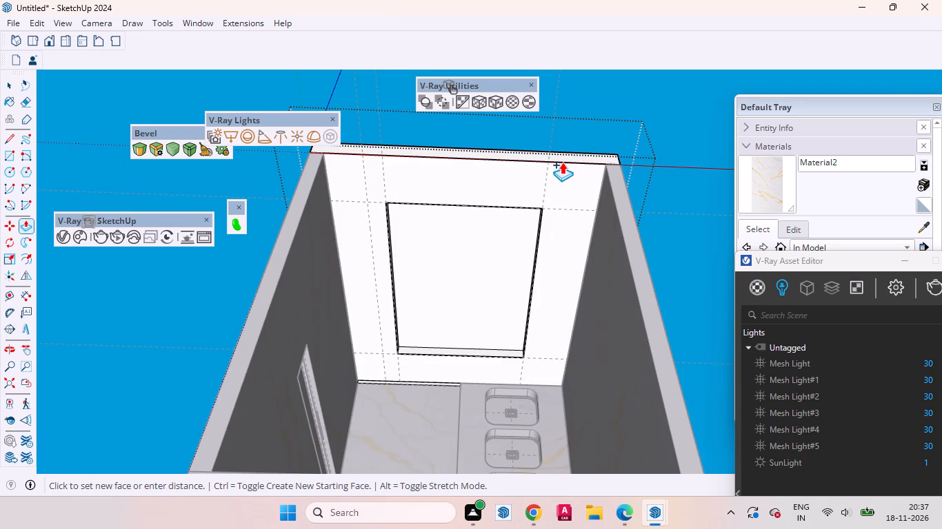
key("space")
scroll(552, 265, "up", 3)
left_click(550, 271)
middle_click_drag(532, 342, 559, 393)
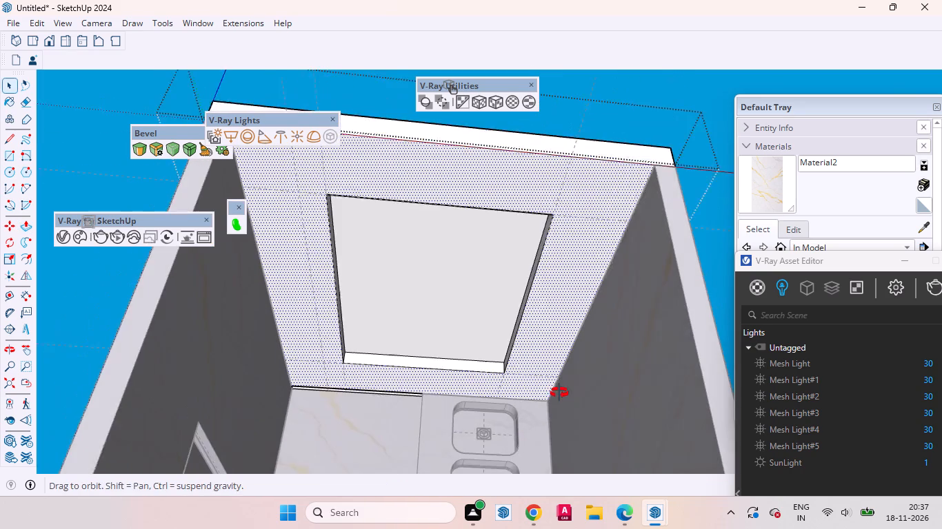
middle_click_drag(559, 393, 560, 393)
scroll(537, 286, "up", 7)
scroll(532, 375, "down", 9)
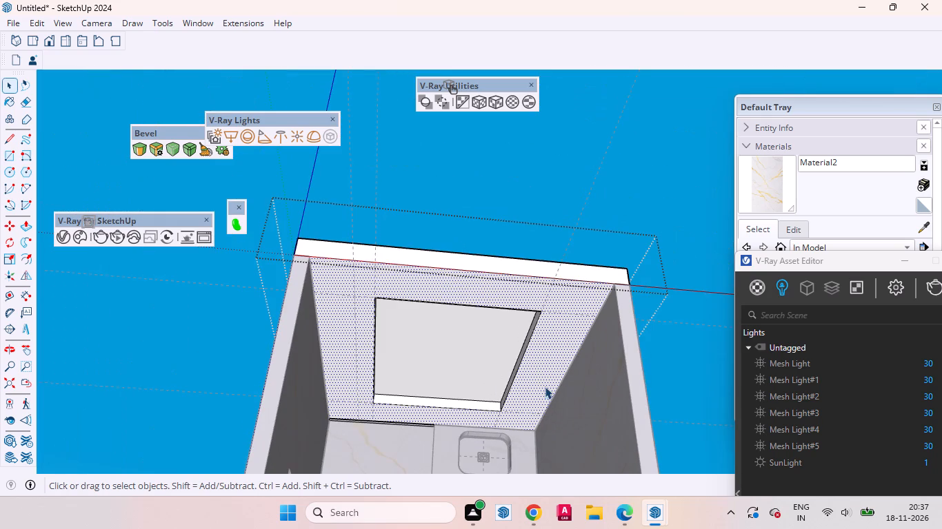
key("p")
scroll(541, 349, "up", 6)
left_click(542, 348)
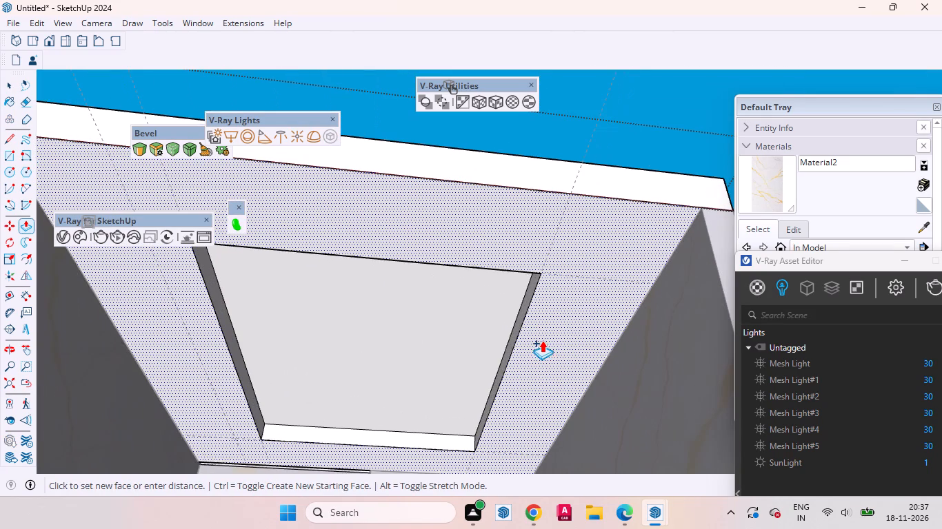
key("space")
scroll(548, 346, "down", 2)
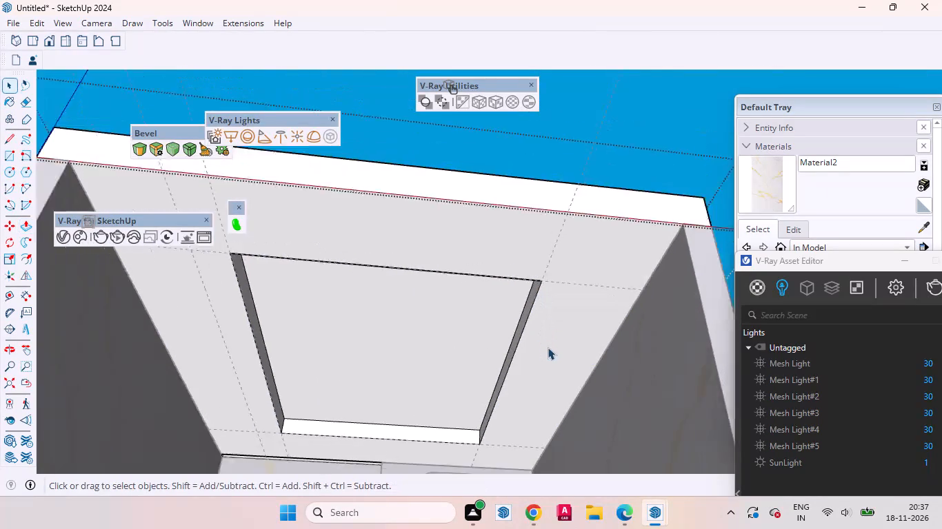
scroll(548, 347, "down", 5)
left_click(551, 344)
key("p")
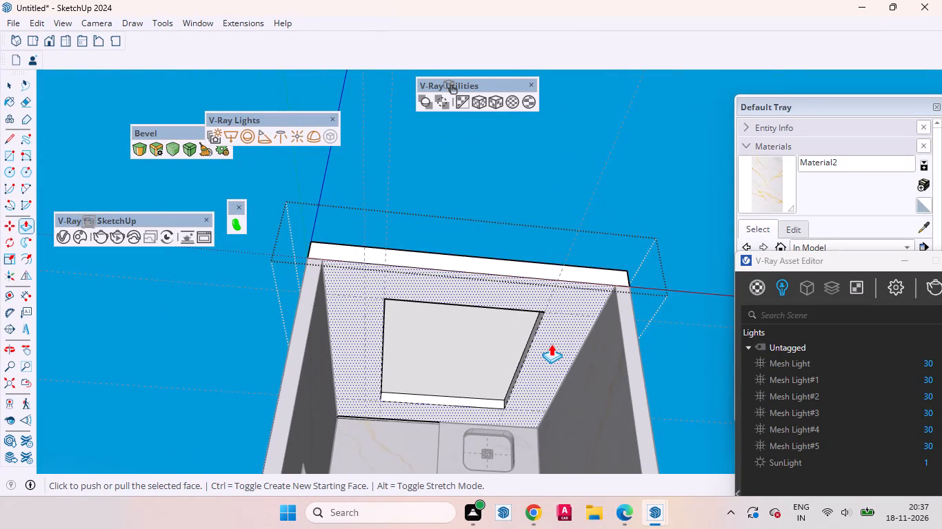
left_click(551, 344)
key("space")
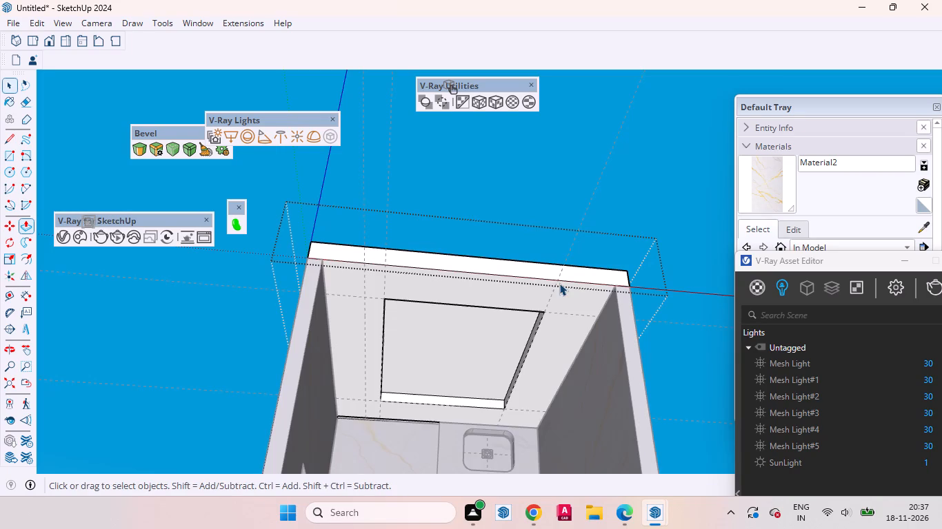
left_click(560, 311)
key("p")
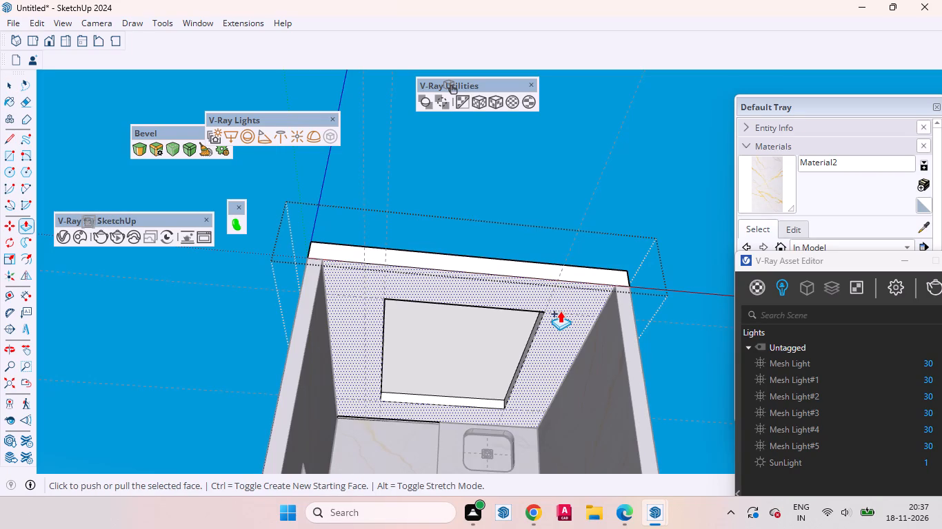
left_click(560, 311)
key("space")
Push/Pull the ceiling's underside border around the recess 2" up into the slab, creating a new starting face.
middle_click_drag(554, 320, 560, 287)
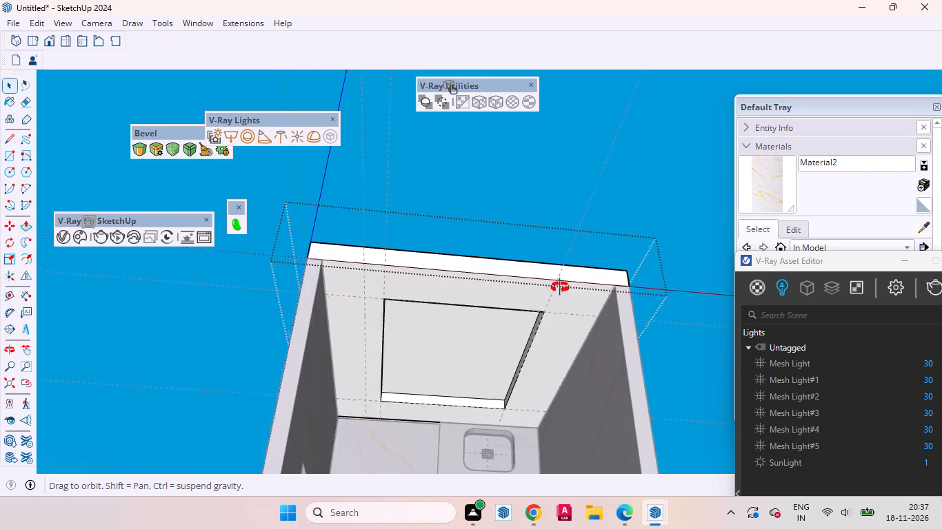
middle_click_drag(560, 287, 557, 212)
left_click(388, 228)
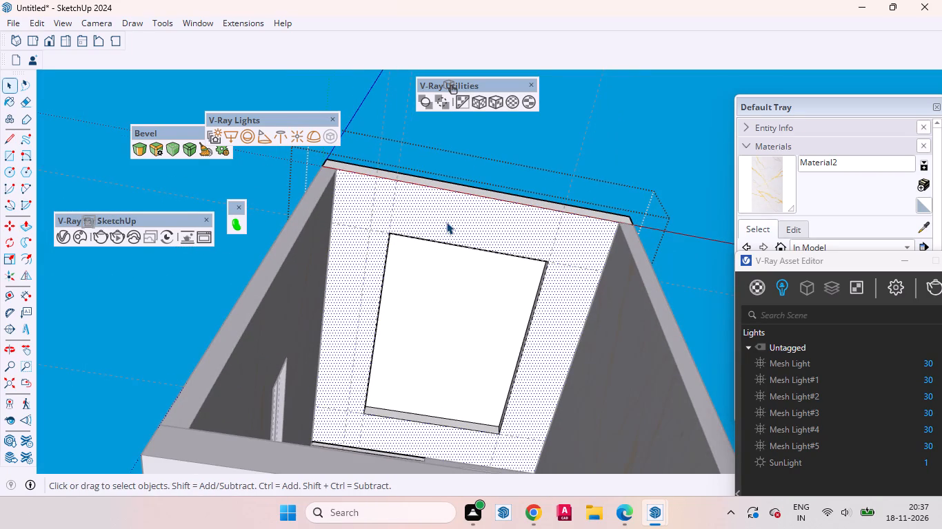
key("p")
left_click(446, 222)
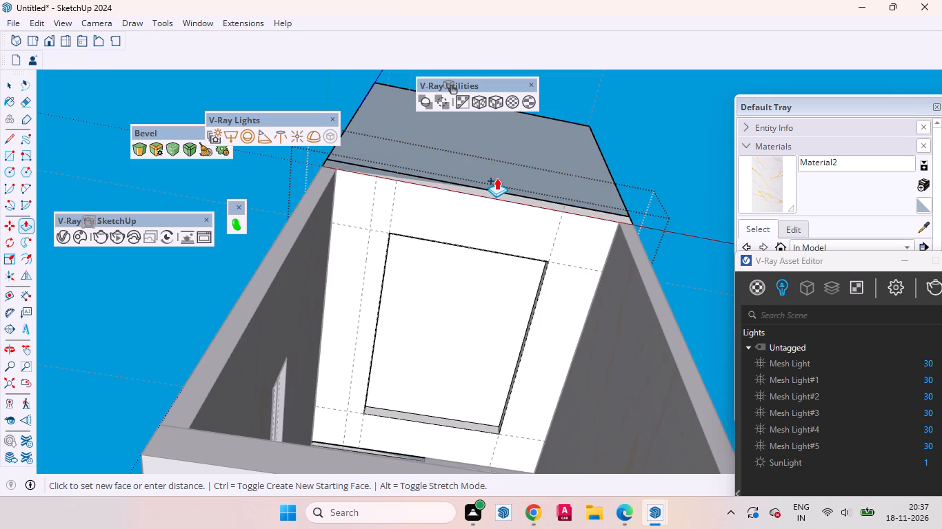
key("2")
key("Return")
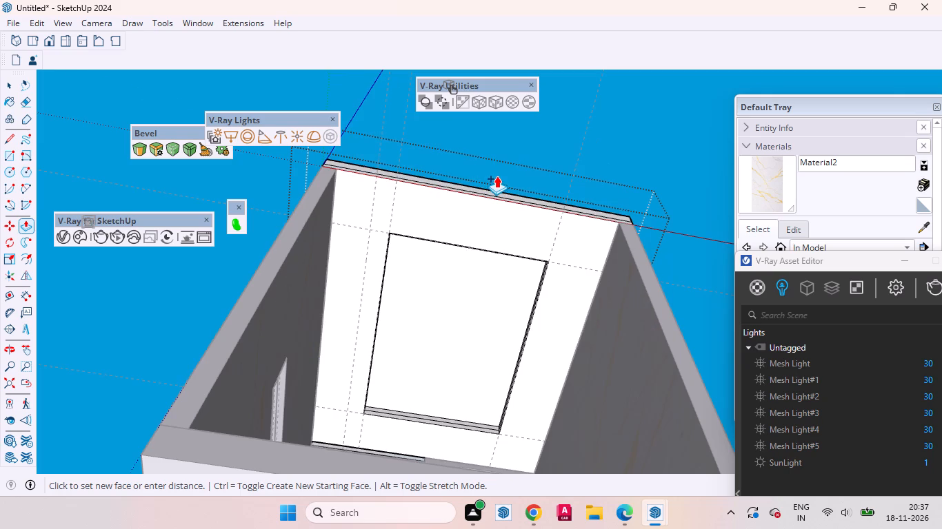
key("space")
Push/Pull the upper band of the recess's back edge 2" outward to undercut it above the lip.
scroll(401, 366, "down", 5)
middle_click_drag(441, 343, 394, 507)
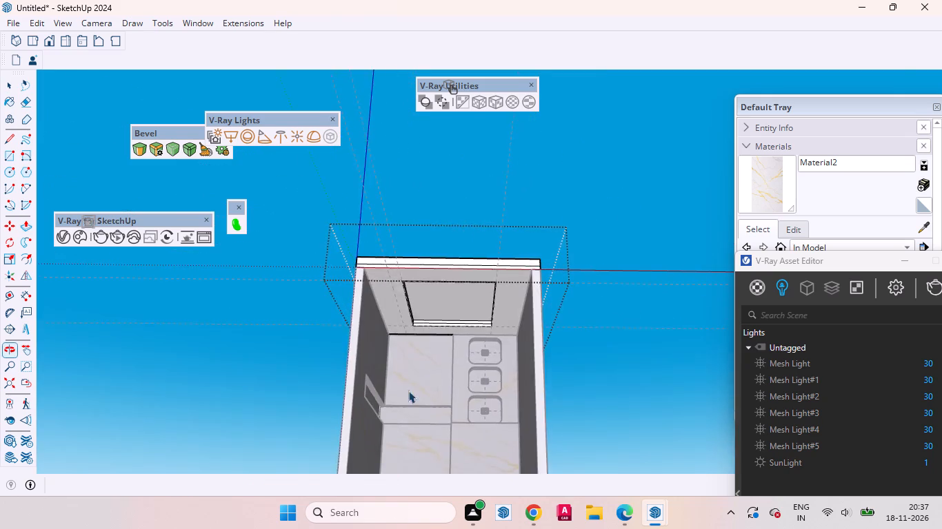
scroll(394, 346, "up", 20)
scroll(394, 346, "up", 2)
left_click(484, 294)
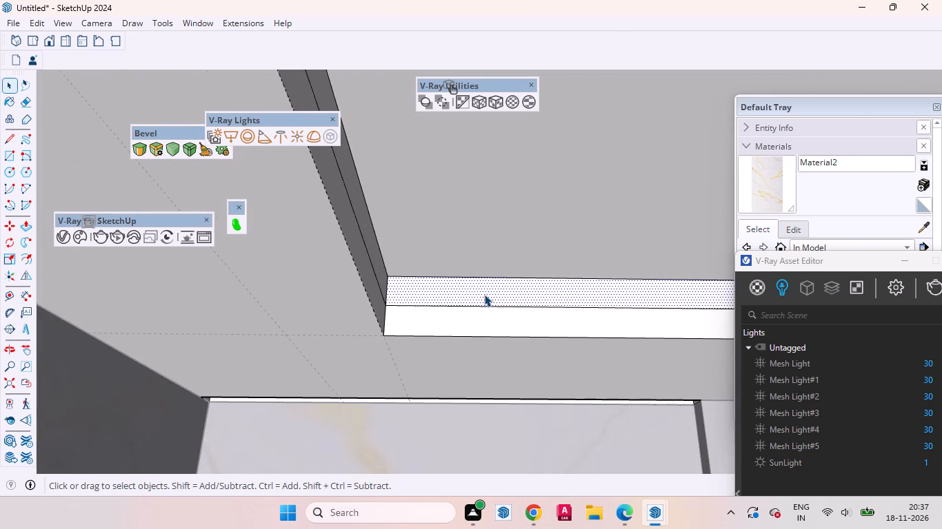
key("p")
left_click(484, 294)
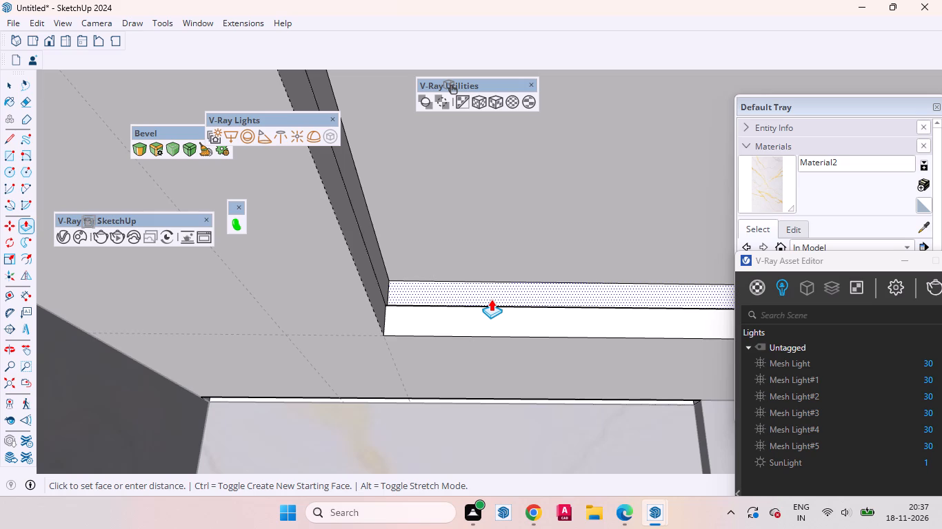
key("2")
key("Return")
Repeat the 2" outward push on the upper bands of the recess's two sides and front edge.
double_click(374, 245)
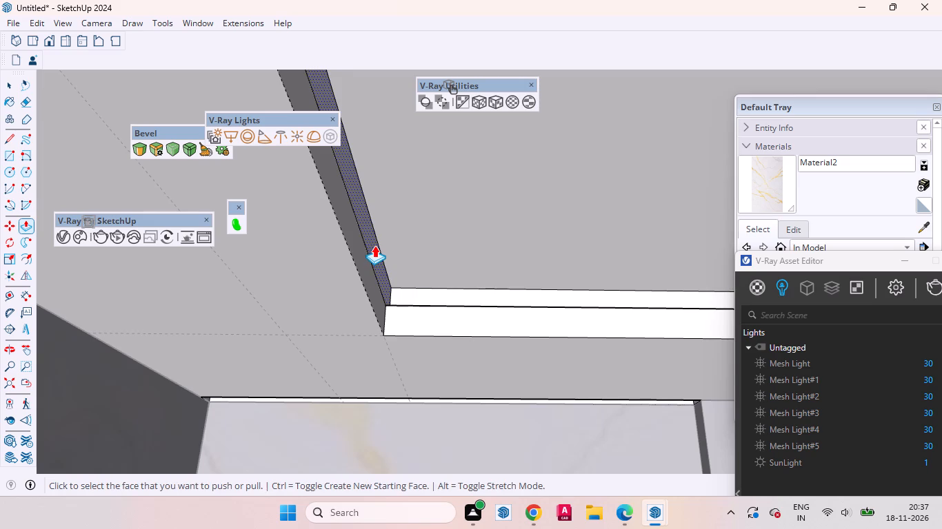
scroll(371, 315, "down", 20)
scroll(371, 315, "down", 3)
middle_click_drag(396, 340, 548, 362)
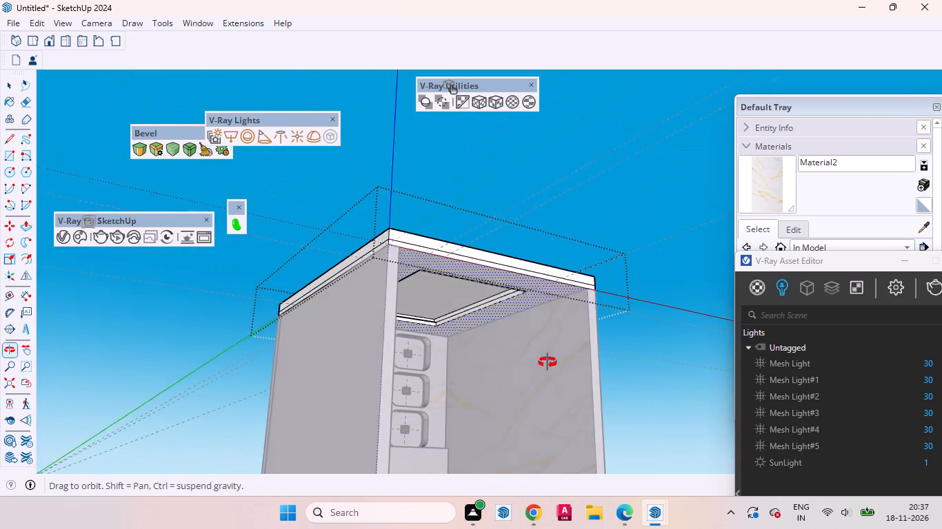
middle_click_drag(548, 362, 548, 361)
scroll(448, 291, "up", 16)
double_click(464, 333)
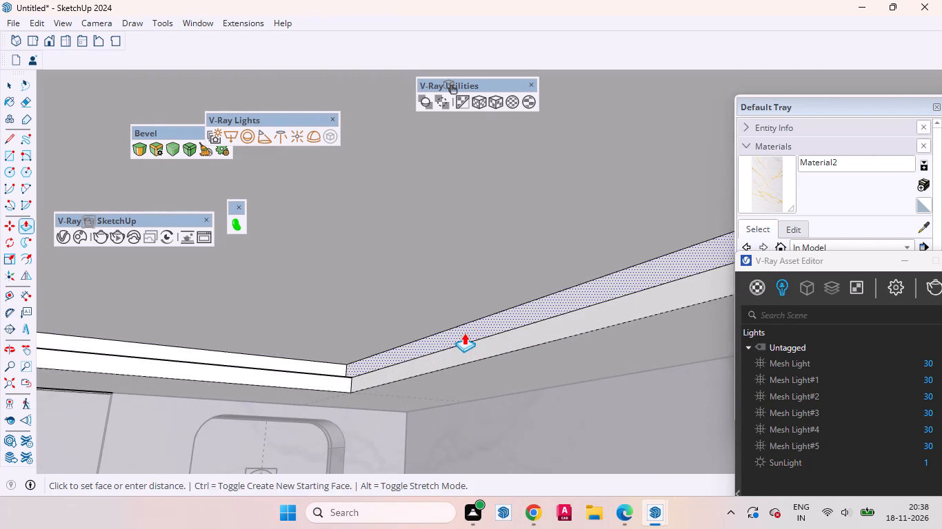
scroll(374, 351, "down", 2)
scroll(374, 352, "up", 1)
scroll(374, 352, "down", 17)
scroll(405, 325, "up", 1)
scroll(404, 326, "down", 3)
scroll(352, 326, "up", 3)
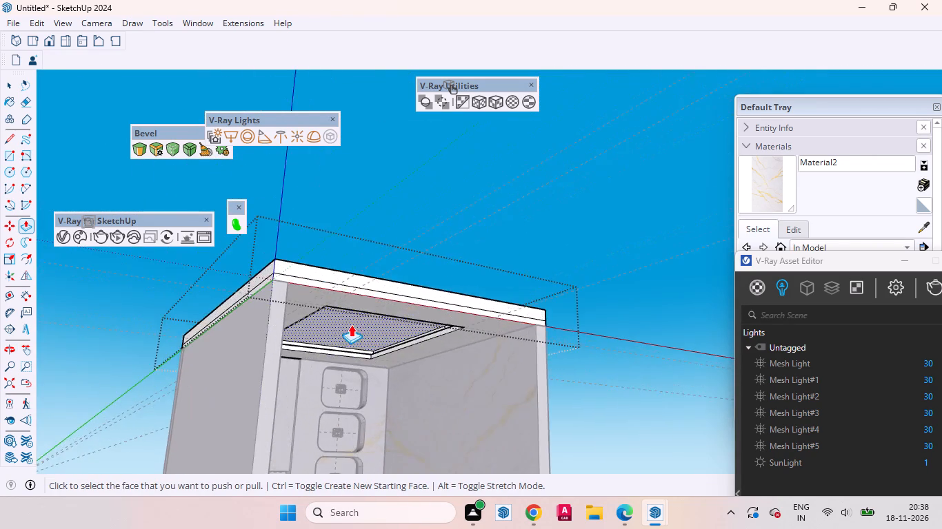
scroll(351, 324, "up", 17)
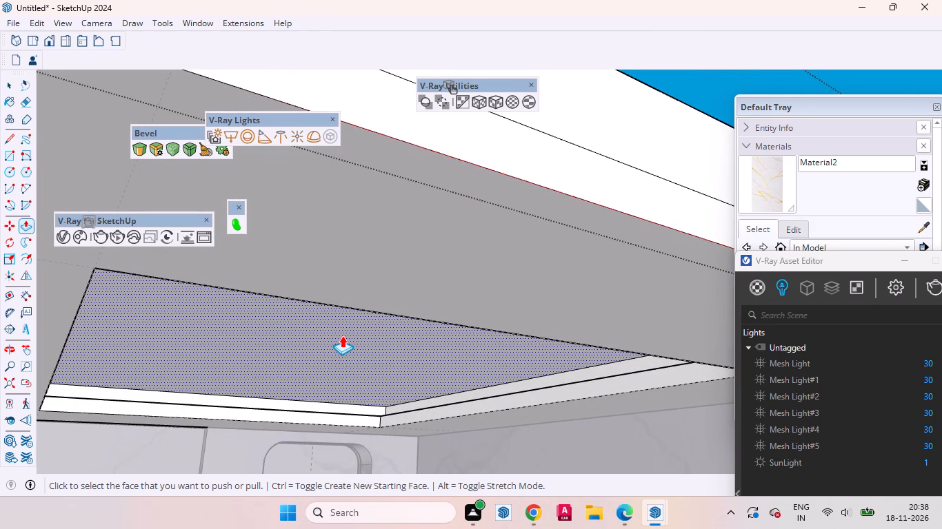
scroll(399, 323, "down", 7)
middle_click_drag(434, 335, 631, 330)
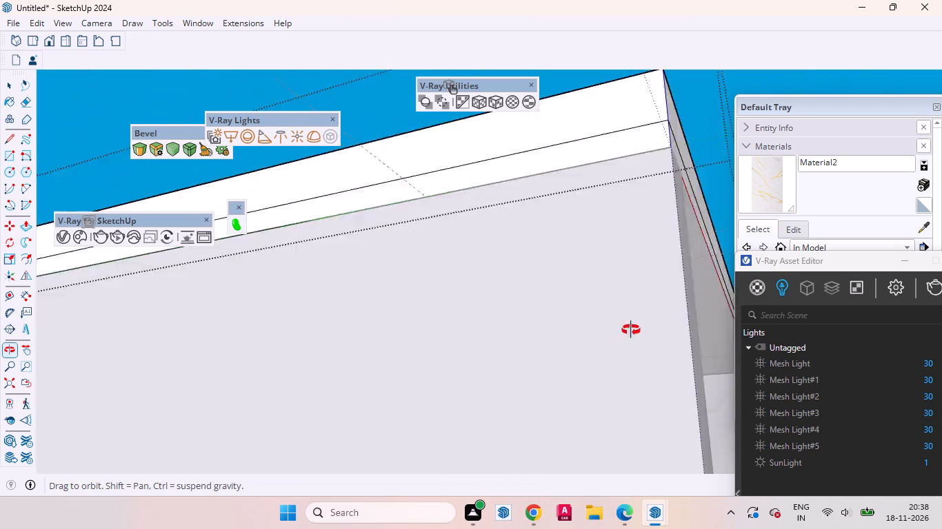
middle_click_drag(631, 330, 646, 337)
scroll(0, 170, "down", 9)
scroll(350, 300, "up", 1)
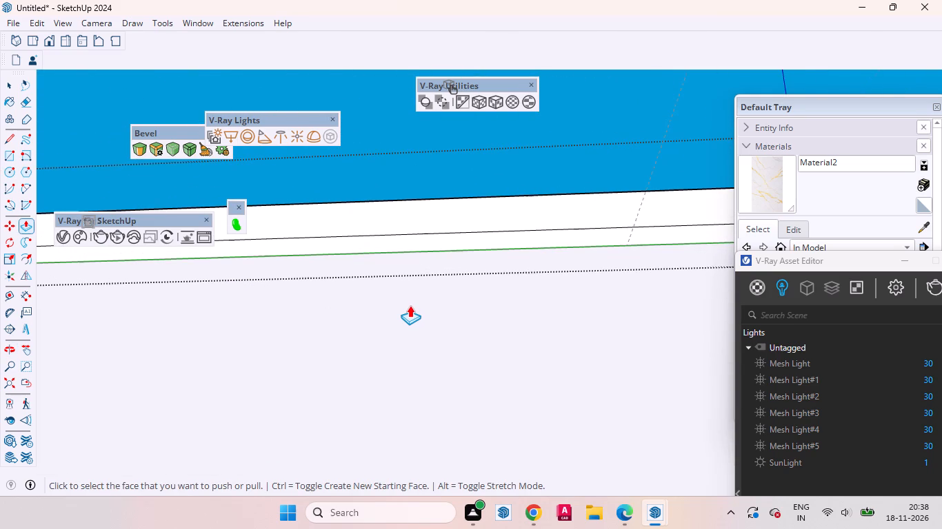
scroll(293, 307, "down", 9)
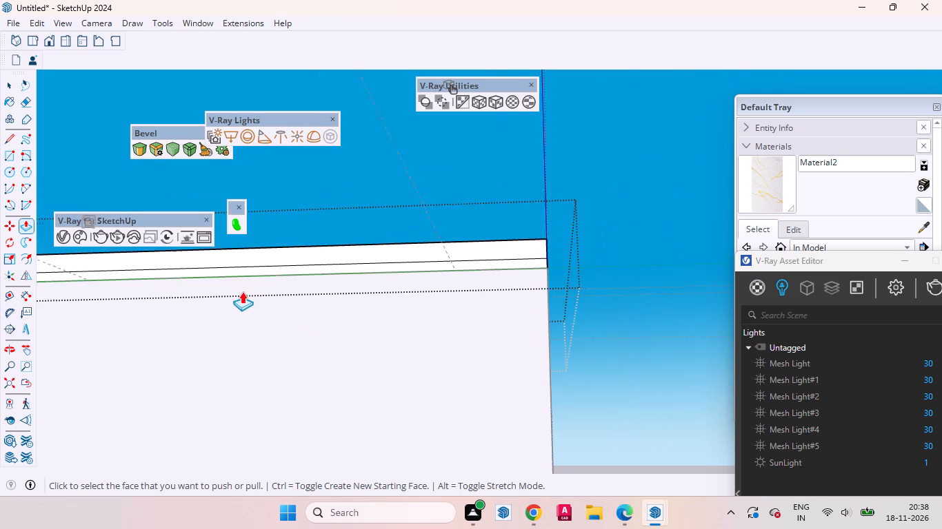
scroll(242, 291, "down", 4)
scroll(425, 335, "up", 13)
middle_click_drag(245, 279, 319, 289)
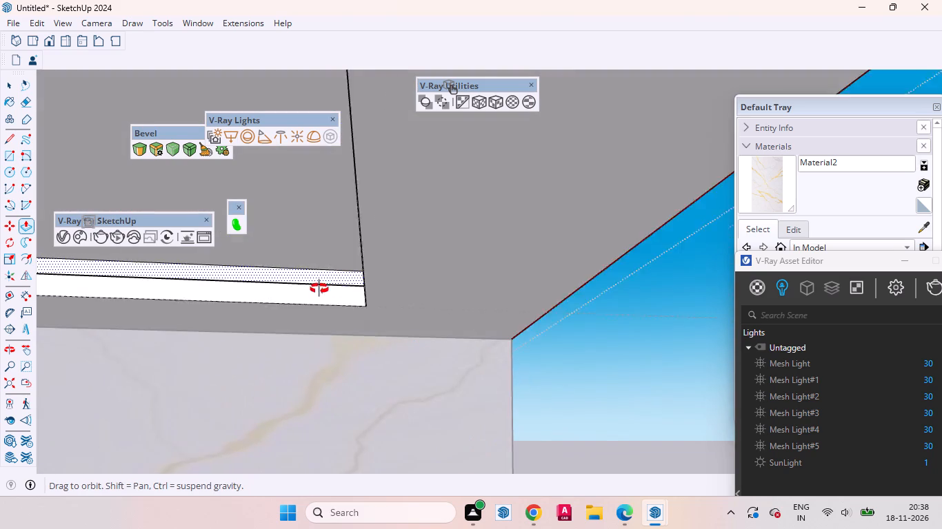
middle_click_drag(319, 289, 414, 310)
double_click(518, 278)
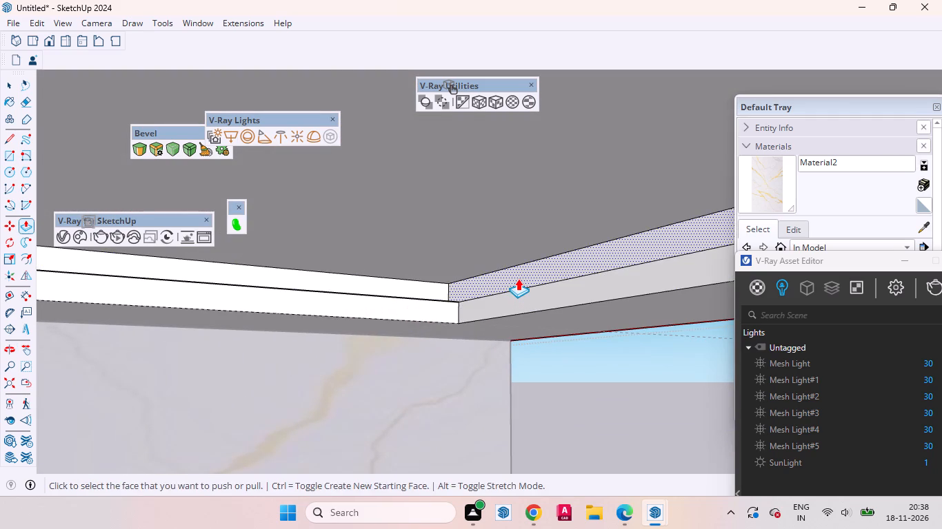
middle_click_drag(565, 349, 145, 313)
key("space")
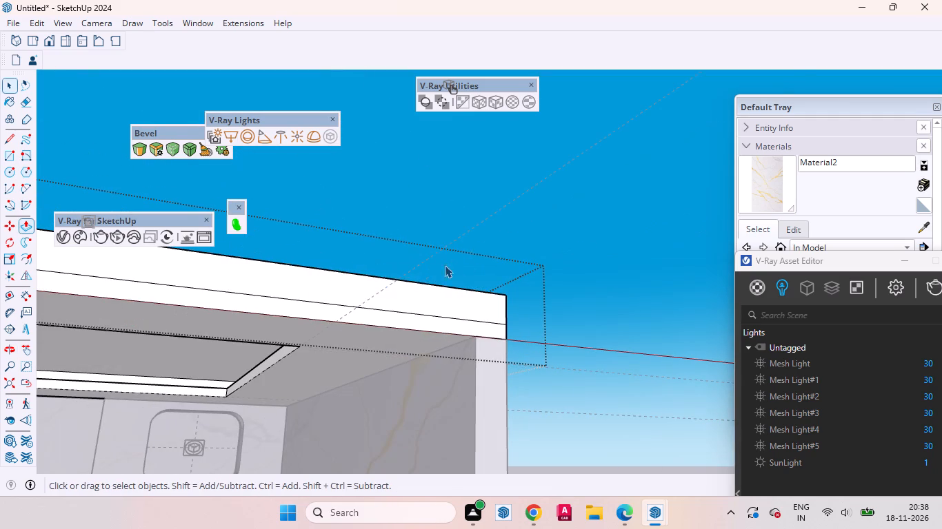
Leave the ceiling's editing mode and delete all the construction guides around the room.
left_click(508, 240)
scroll(533, 253, "down", 18)
middle_click_drag(448, 313, 272, 343)
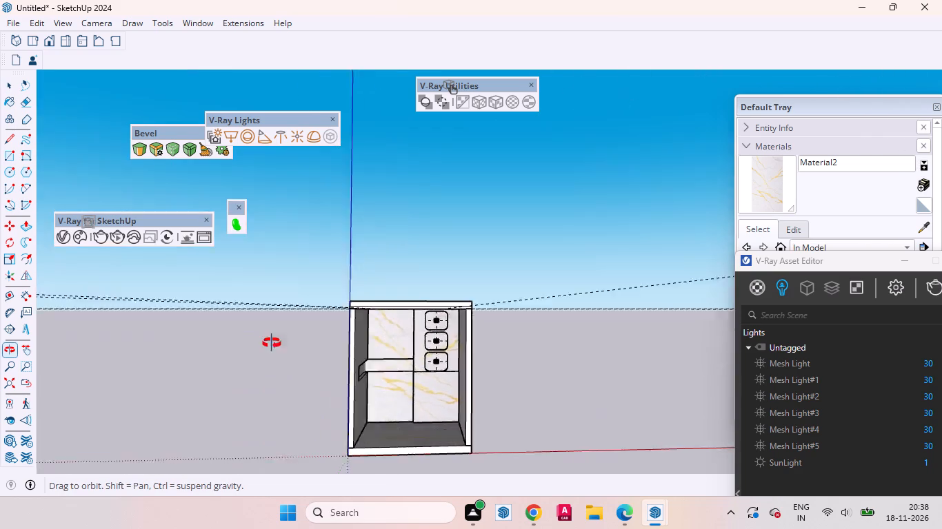
middle_click_drag(272, 343, 281, 209)
left_click_drag(459, 249, 42, 120)
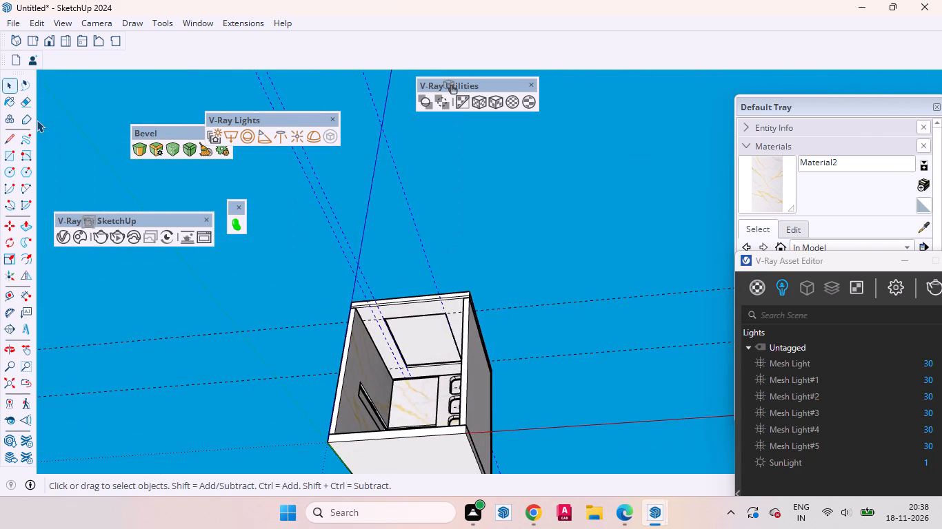
key("Delete")
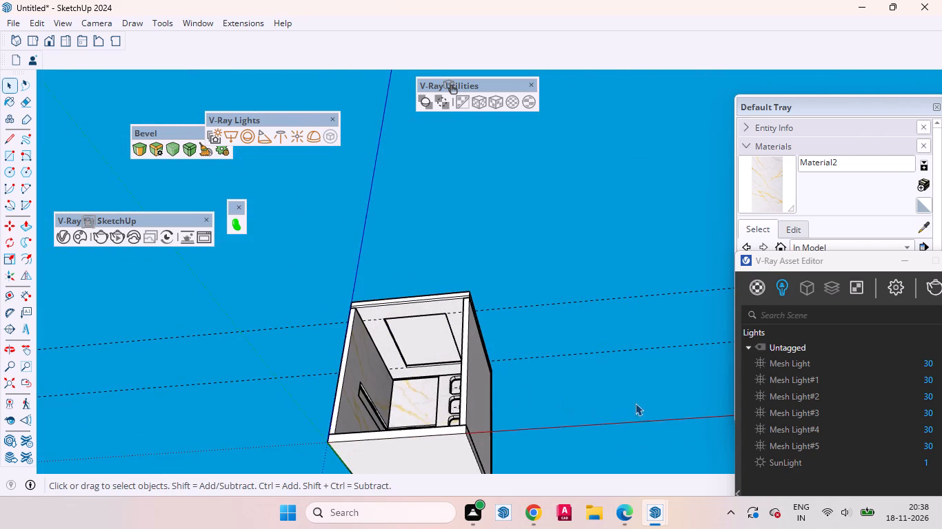
left_click_drag(635, 403, 580, 216)
key("Delete")
Examine the undercut ceiling recess from below and from the room's open front.
scroll(323, 338, "up", 4)
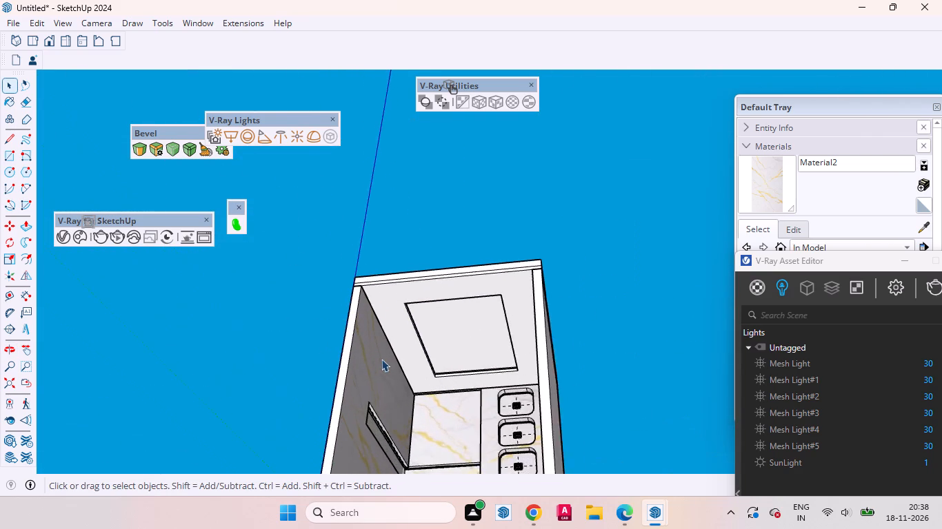
scroll(381, 359, "up", 3)
middle_click_drag(384, 358, 413, 356)
scroll(417, 356, "up", 4)
scroll(448, 415, "down", 2)
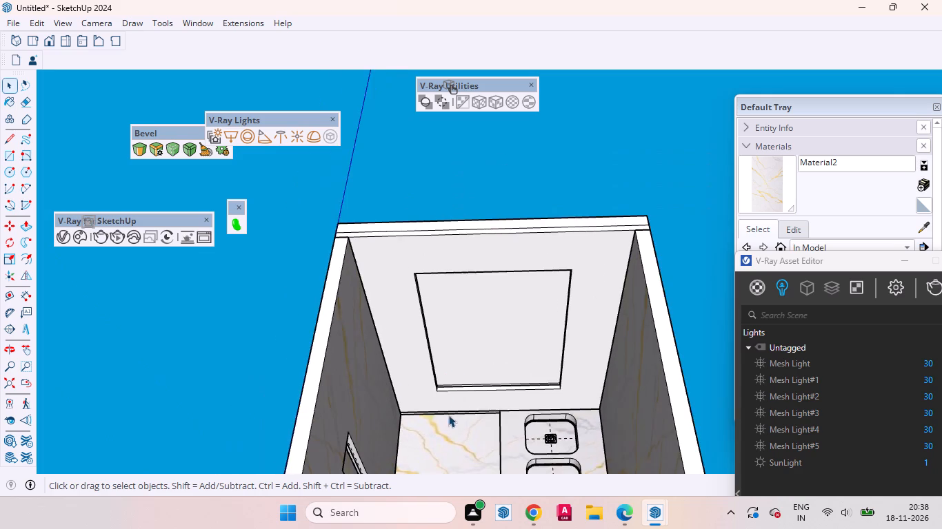
scroll(448, 408, "down", 3)
middle_click_drag(450, 402, 462, 349)
scroll(414, 351, "up", 3)
scroll(405, 413, "down", 3)
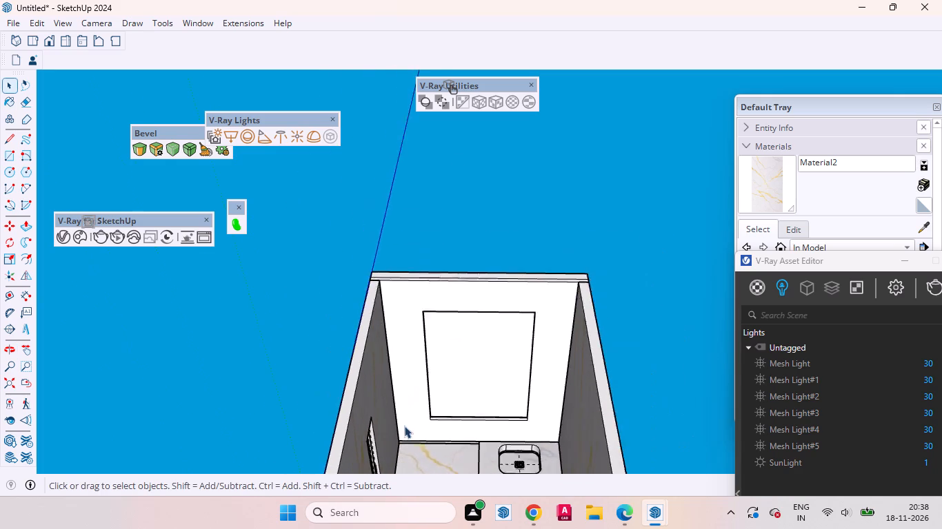
scroll(404, 426, "down", 8)
middle_click_drag(465, 417, 452, 528)
scroll(485, 371, "up", 4)
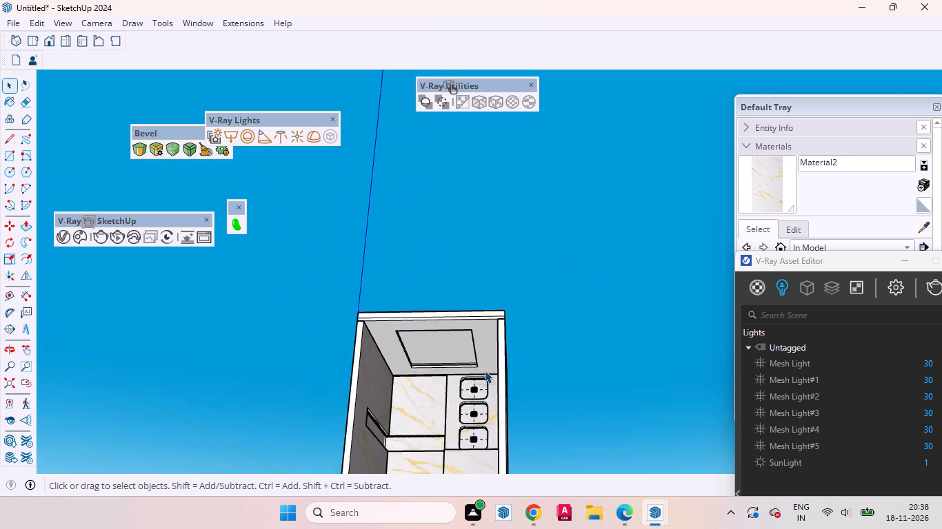
Place construction guides on the ceiling 9" in from the left wall and from the back wall.
scroll(485, 371, "up", 11)
key("t")
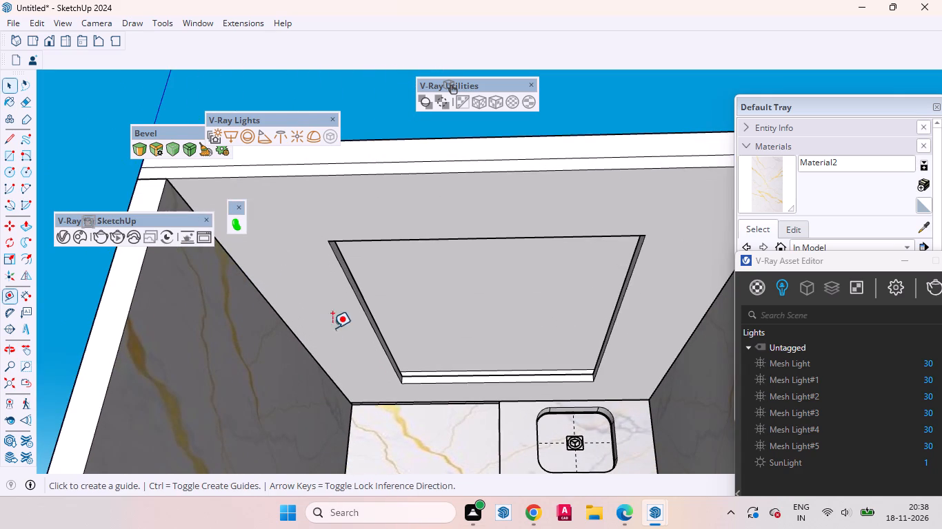
scroll(224, 299, "up", 3)
left_click(262, 282)
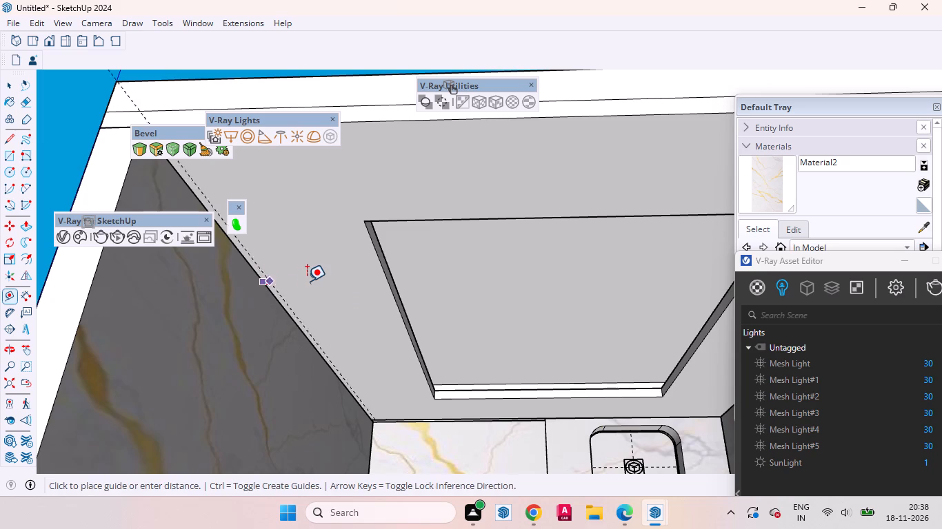
key("9")
key("Return")
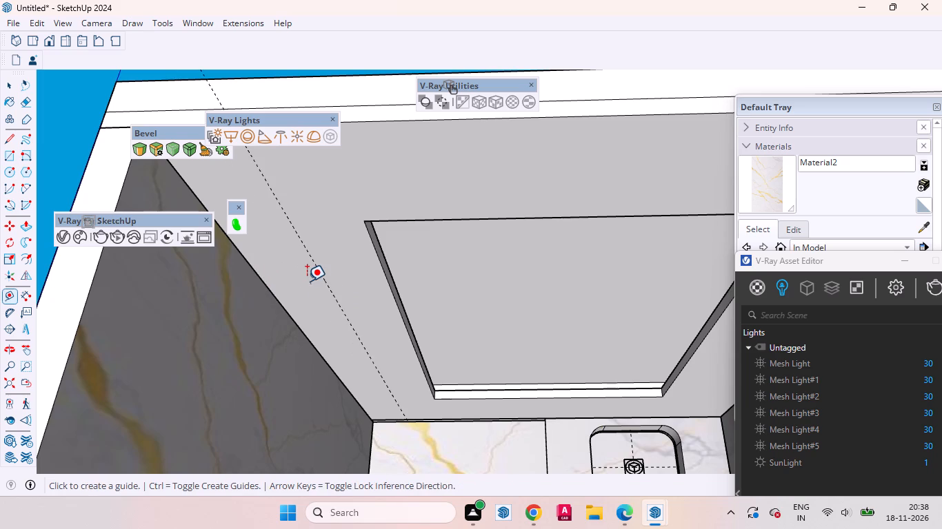
scroll(339, 316, "down", 5)
scroll(543, 410, "up", 11)
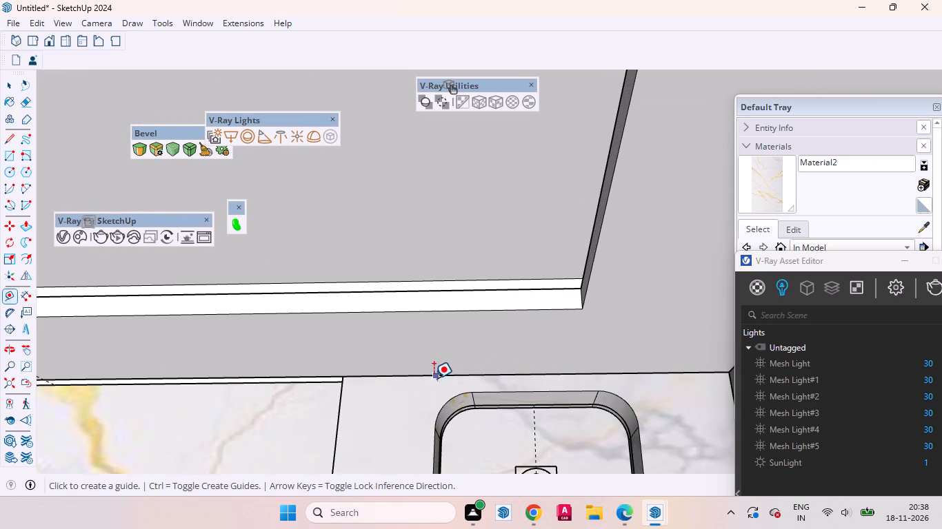
left_click(426, 380)
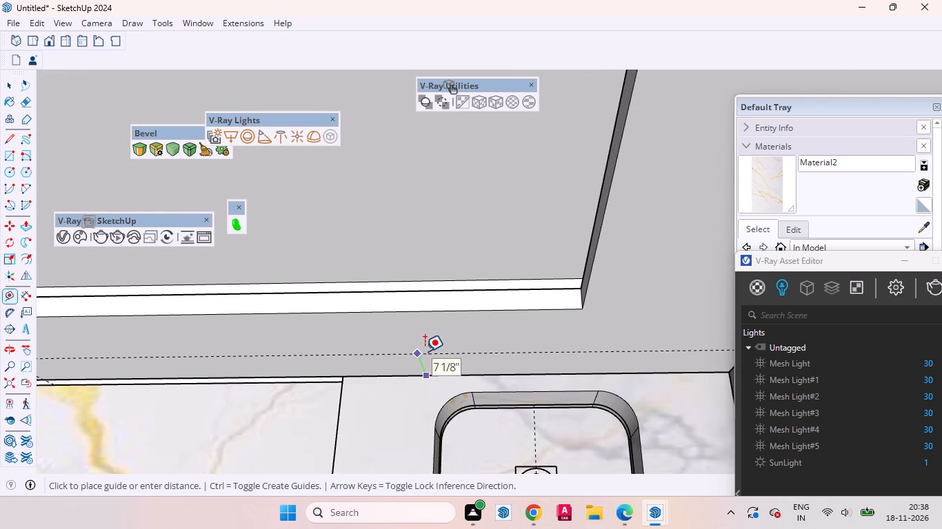
key("9")
key("Return")
Place construction guides on the ceiling 9" in from the right wall and from the open front edge.
scroll(441, 386, "down", 8)
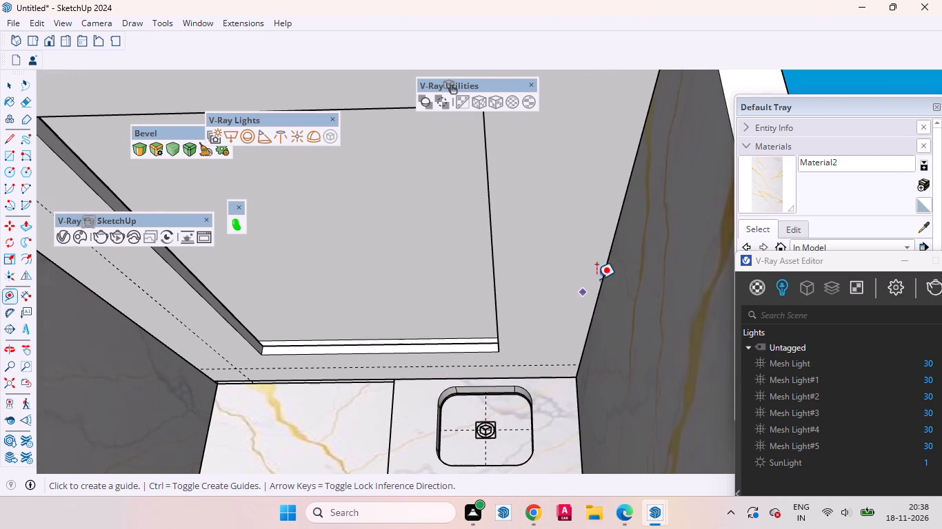
left_click(609, 253)
key("8")
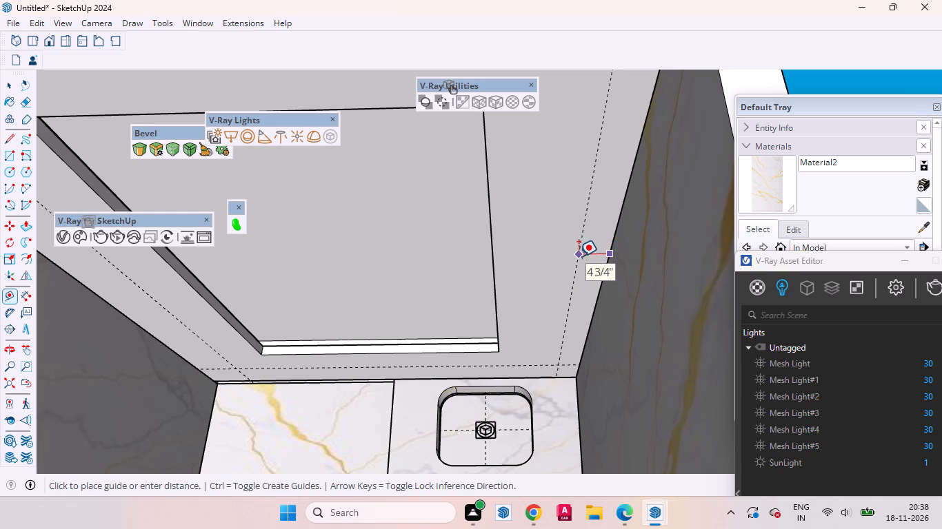
key("BackSpace")
key("0")
key("BackSpace")
key("9")
key("Return")
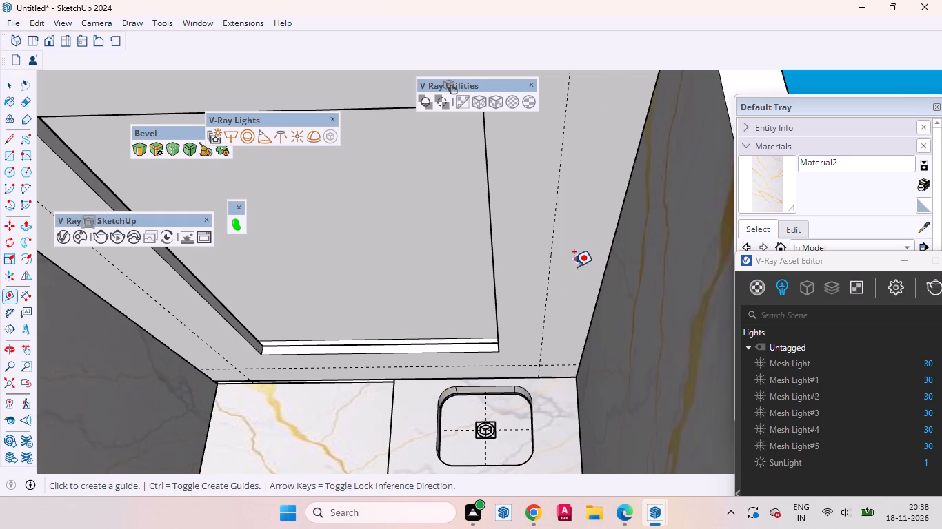
key("space")
scroll(559, 321, "down", 9)
scroll(432, 251, "up", 7)
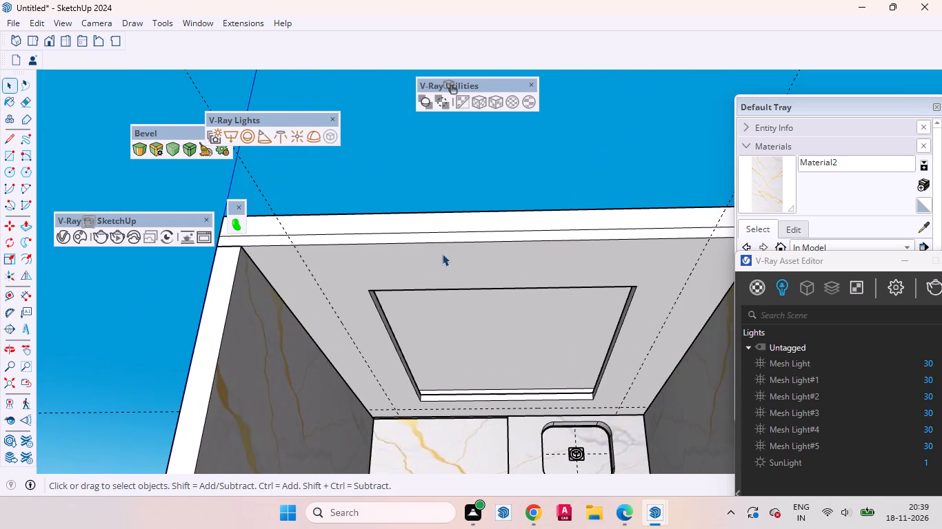
key("t")
left_click(475, 242)
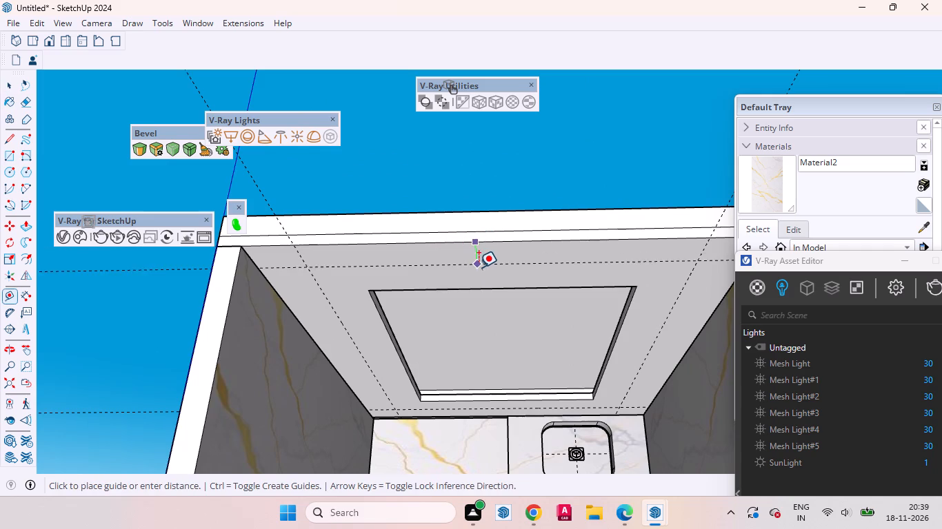
key("9")
key("Return")
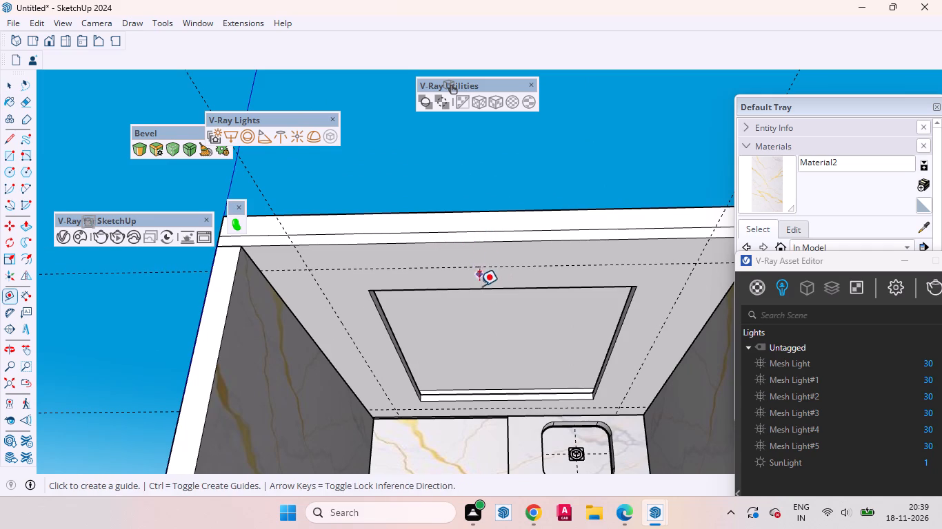
key("space")
Start a new empty group to hold the ceiling light fixture.
scroll(490, 307, "down", 7)
right_click(509, 209)
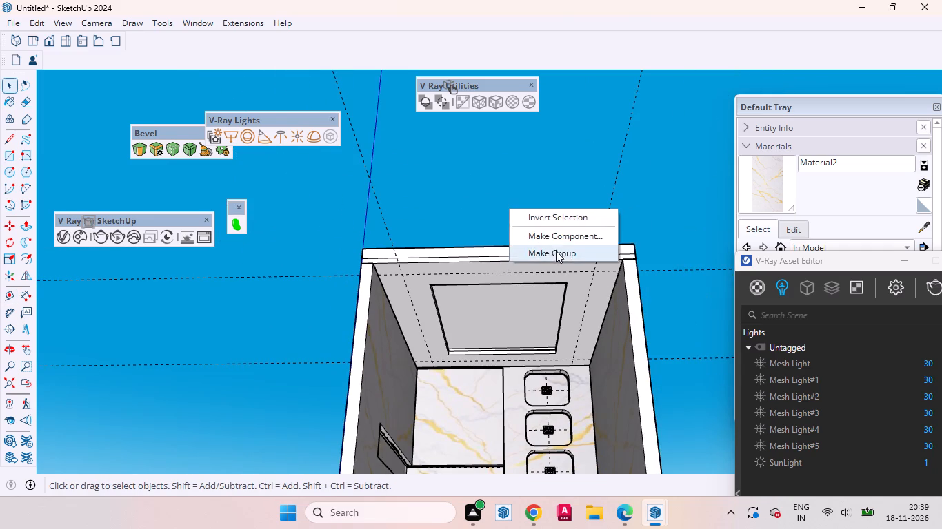
left_click(557, 255)
Draw a small circle on the ceiling, centred on the guide intersection in the back-left corner.
scroll(391, 349, "up", 14)
middle_click_drag(458, 373, 441, 295)
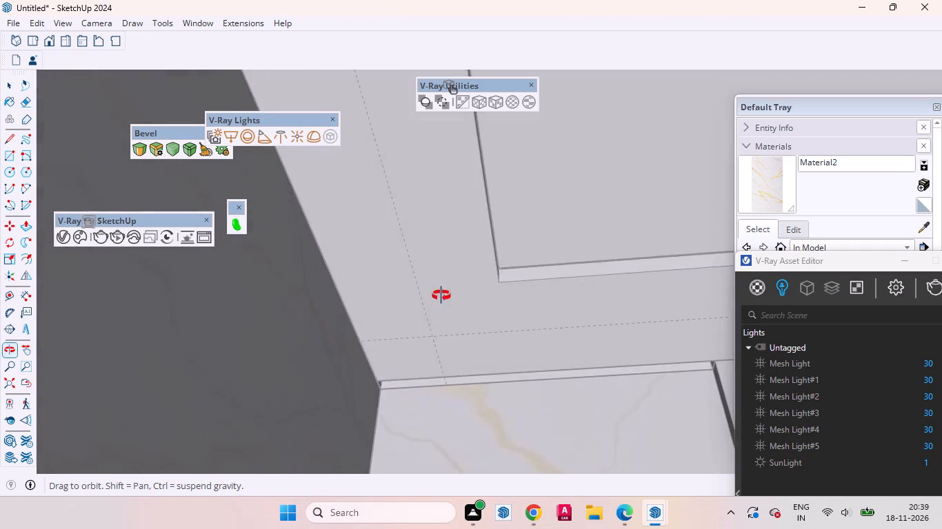
middle_click_drag(441, 295, 448, 276)
scroll(425, 311, "up", 3)
scroll(434, 348, "down", 6)
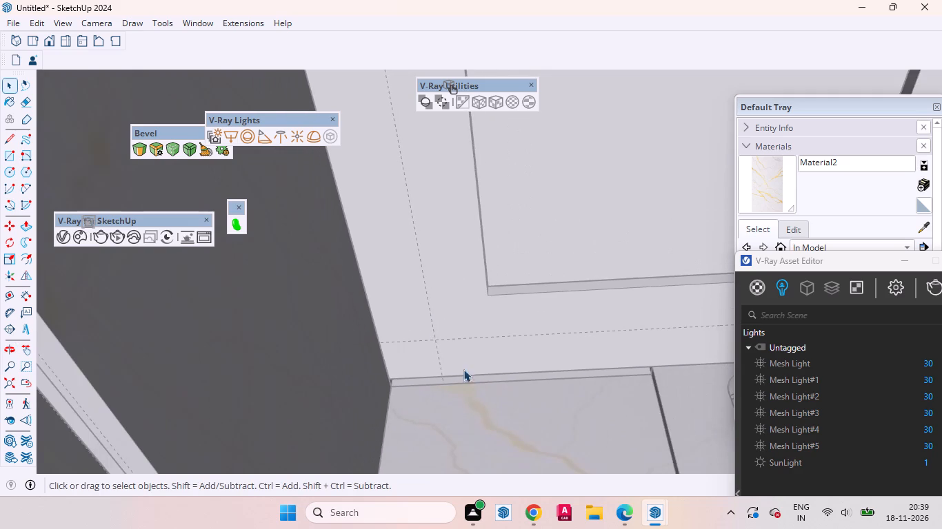
middle_click_drag(512, 362, 479, 476)
scroll(490, 400, "down", 12)
middle_click_drag(541, 330, 630, 179)
scroll(455, 266, "up", 7)
scroll(380, 393, "down", 3)
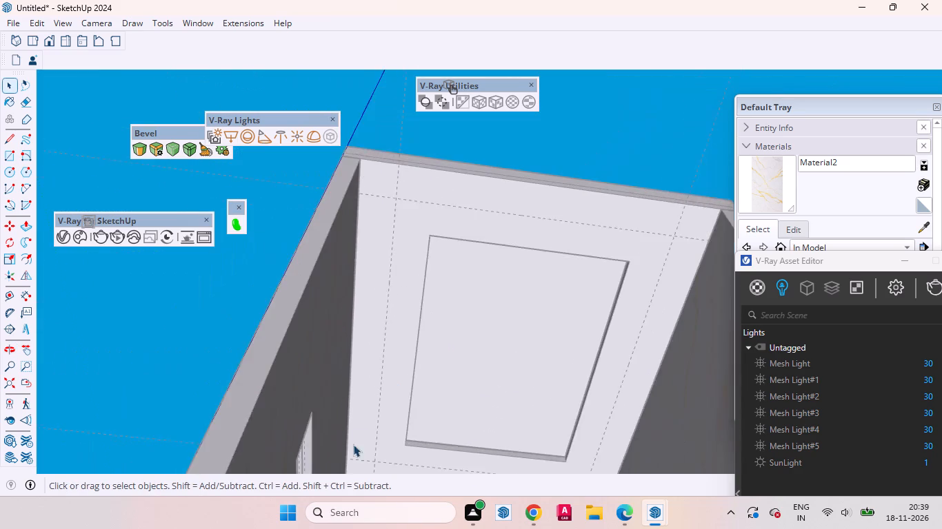
scroll(353, 444, "down", 4)
scroll(452, 258, "down", 4)
middle_click_drag(456, 352, 400, 464)
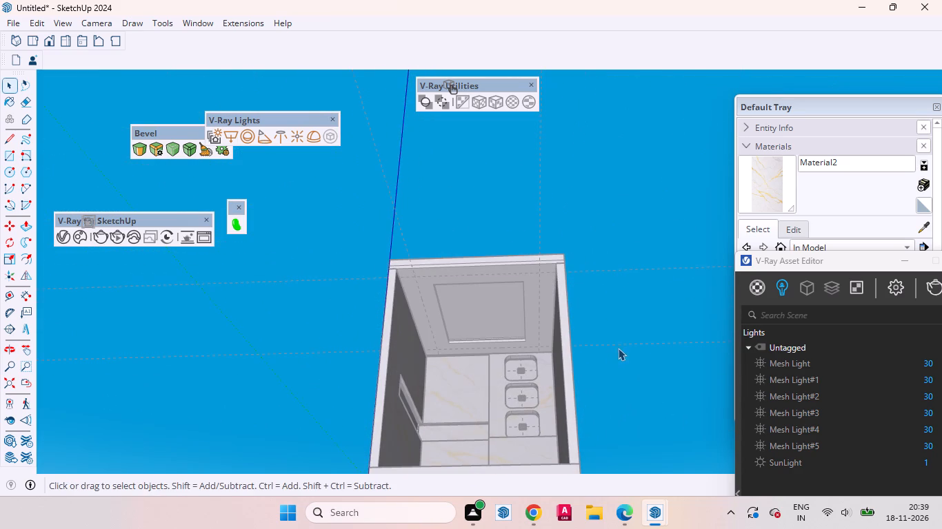
scroll(387, 326, "up", 8)
scroll(514, 406, "down", 3)
middle_click_drag(461, 385, 477, 331)
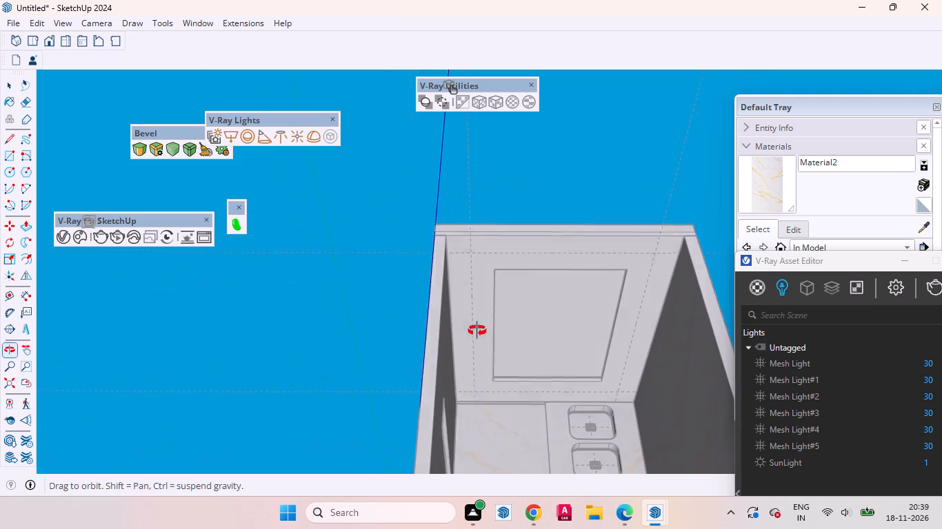
middle_click_drag(477, 331, 478, 331)
scroll(492, 380, "up", 14)
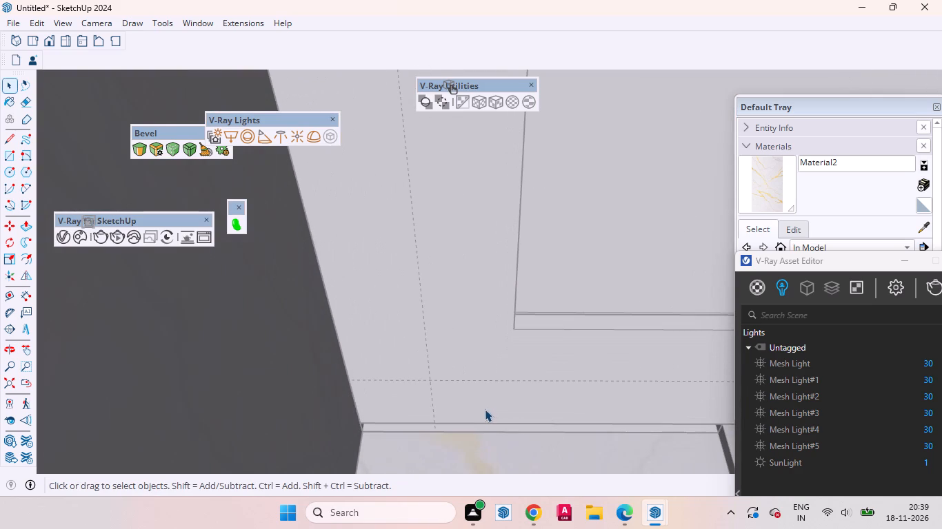
key("c")
left_click(430, 377)
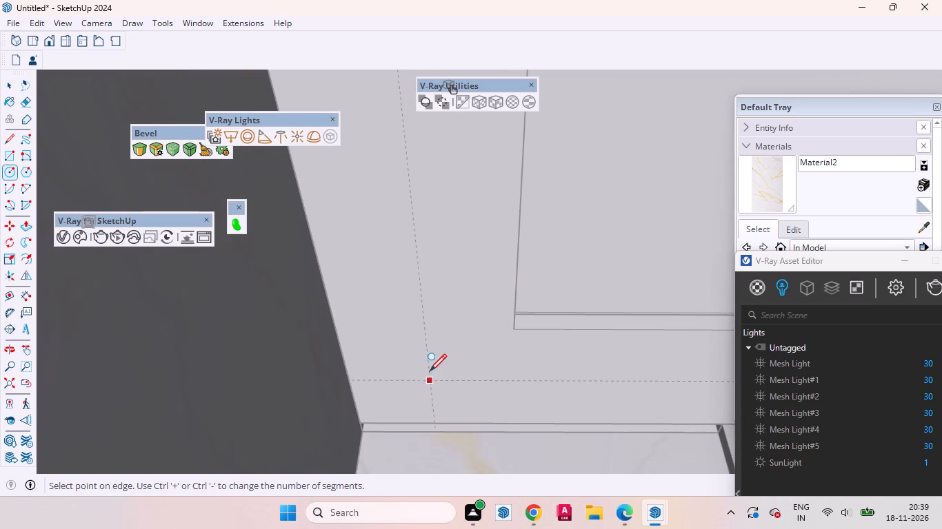
scroll(430, 369, "up", 6)
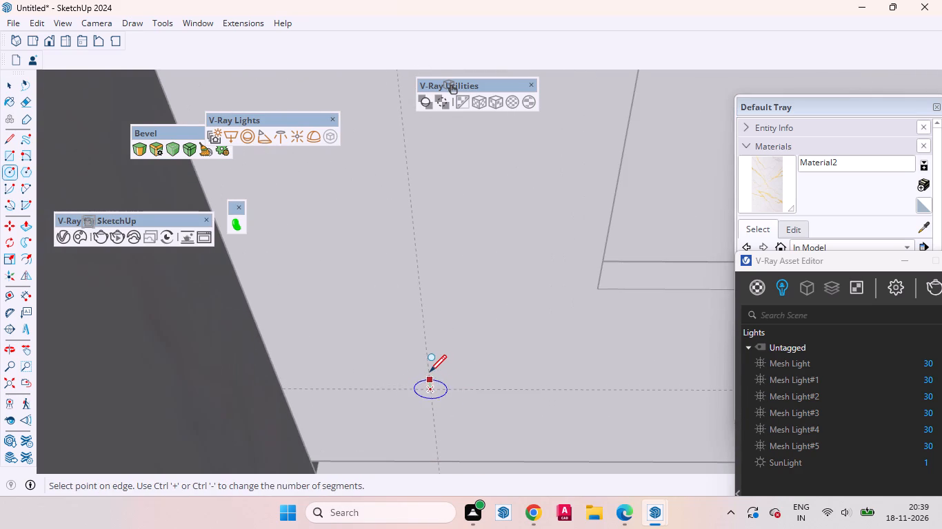
scroll(432, 373, "up", 4)
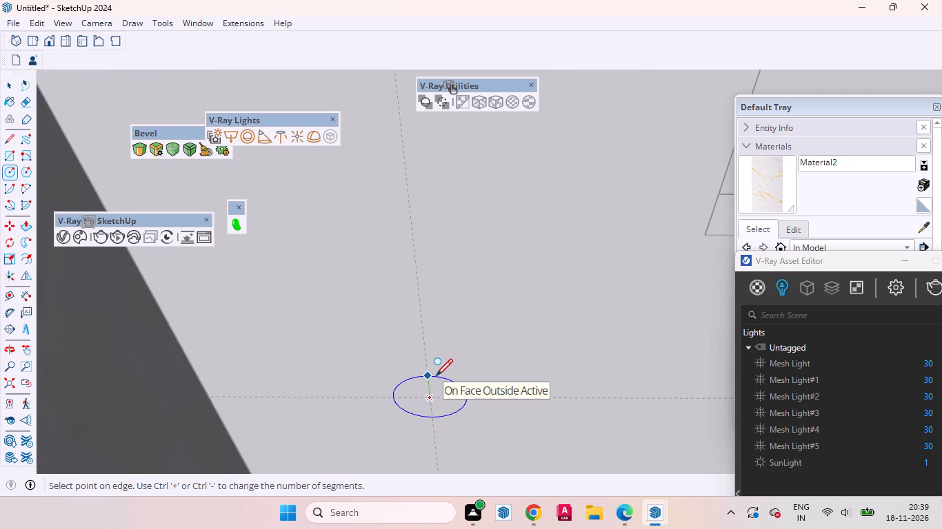
left_click(436, 375)
key("space")
Push/Pull the circle 6 mm down from the ceiling to form the fixture's disc.
scroll(430, 380, "down", 20)
scroll(430, 380, "down", 1)
scroll(403, 369, "up", 5)
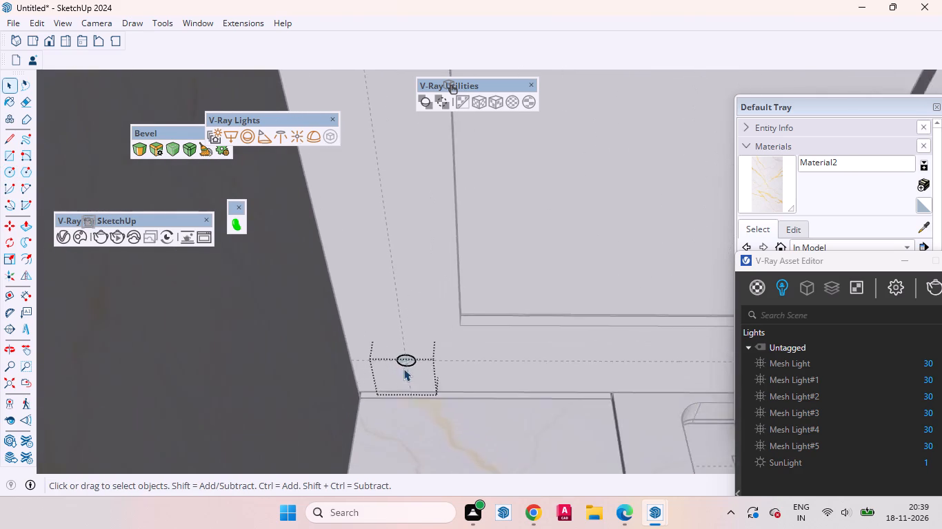
scroll(403, 369, "up", 15)
key("p")
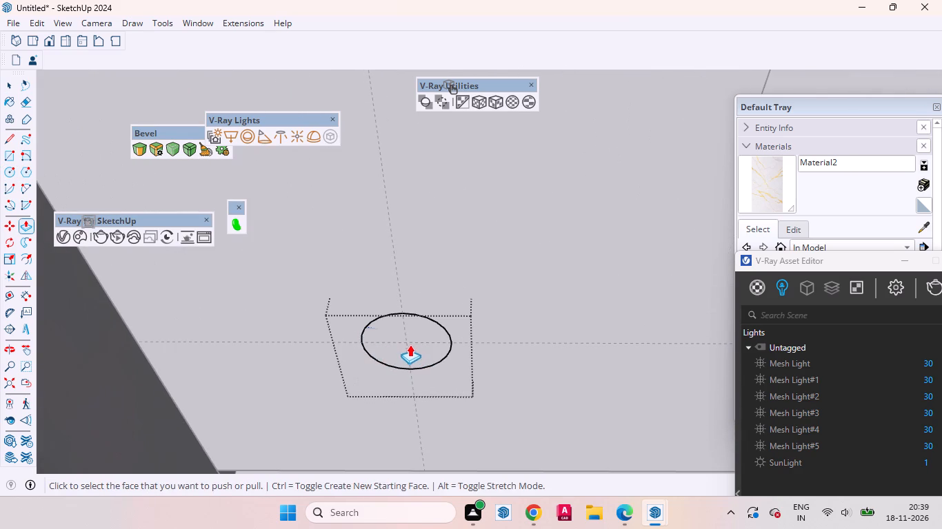
left_click(410, 341)
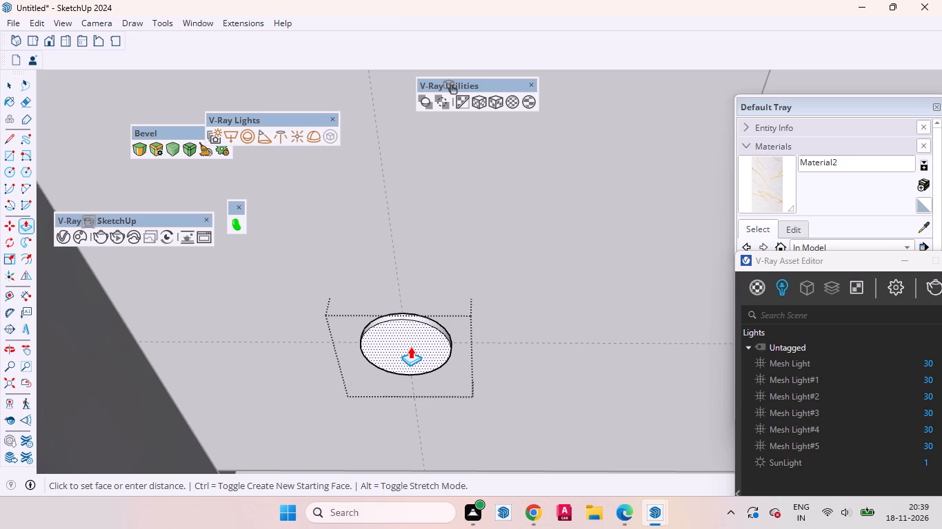
type("6mm")
key("Return")
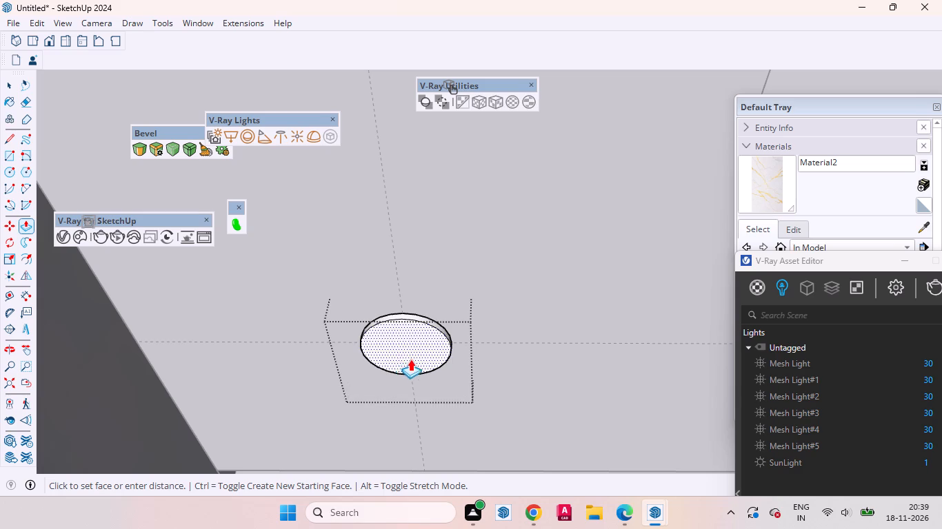
key("space")
Offset the disc's bottom face inward to make a wide rim around a smaller inner circle.
left_click(401, 338)
scroll(399, 349, "up", 4)
key("f")
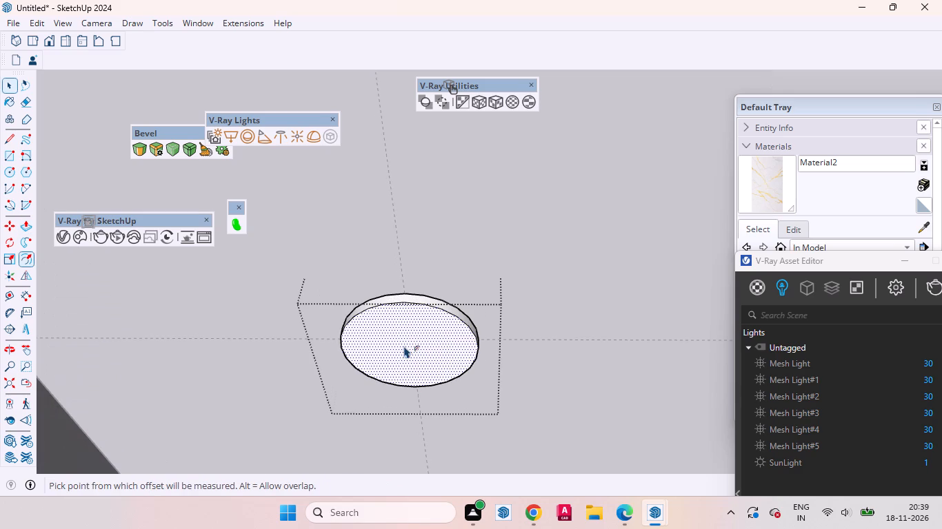
left_click(351, 345)
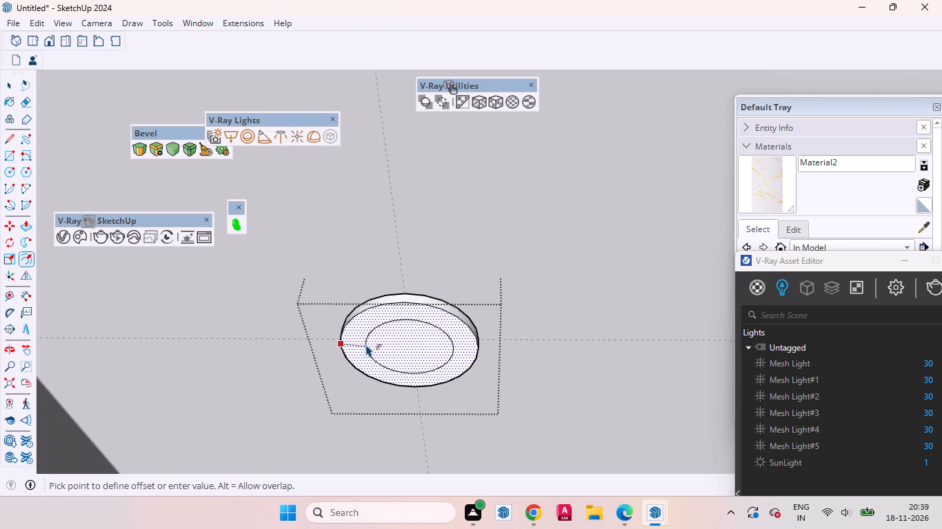
left_click(367, 344)
key("space")
Push the inner circle 3 mm up into the fixture to recess it inside the rim.
scroll(408, 349, "up", 4)
left_click(403, 352)
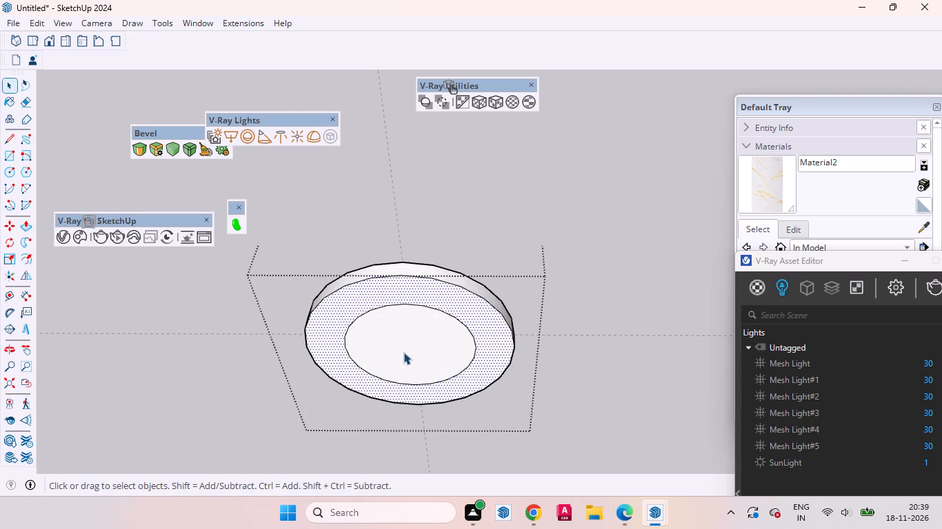
key("p")
left_click(405, 352)
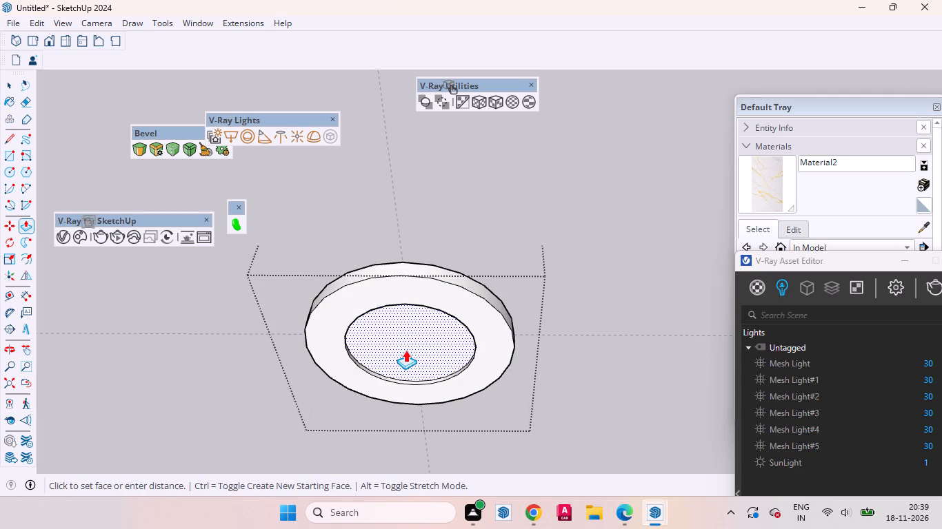
type("3mm")
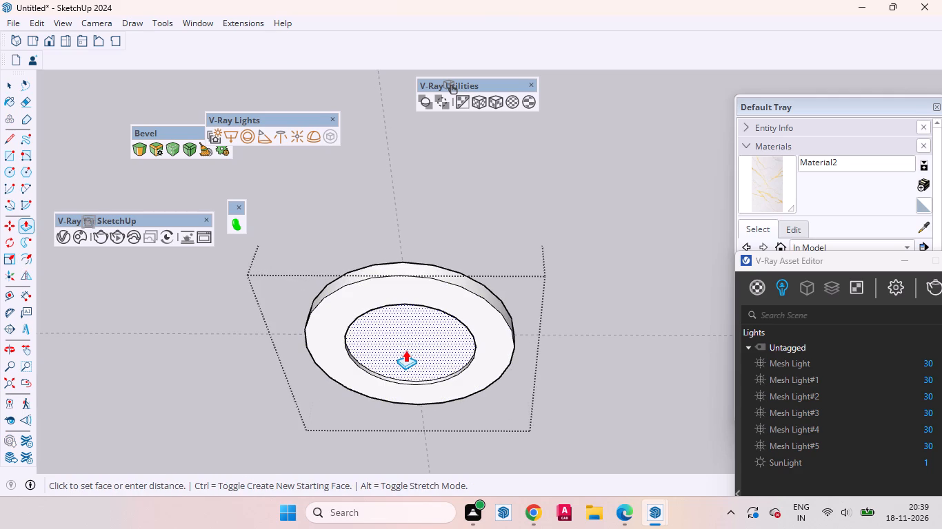
key("Return")
key("space")
Group the recessed inner circle's face and edge and convert the group to a V-Ray mesh light.
double_click(401, 353)
right_click(401, 353)
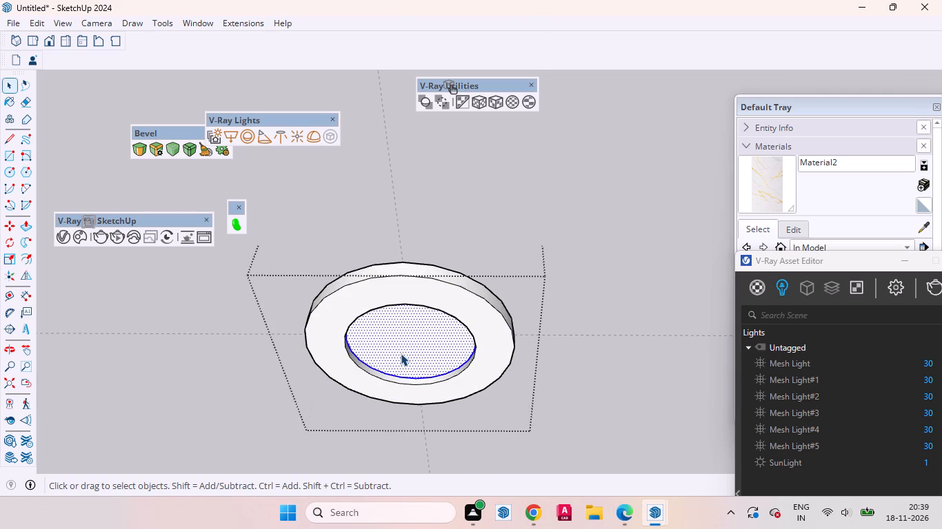
left_click(452, 127)
left_click(329, 135)
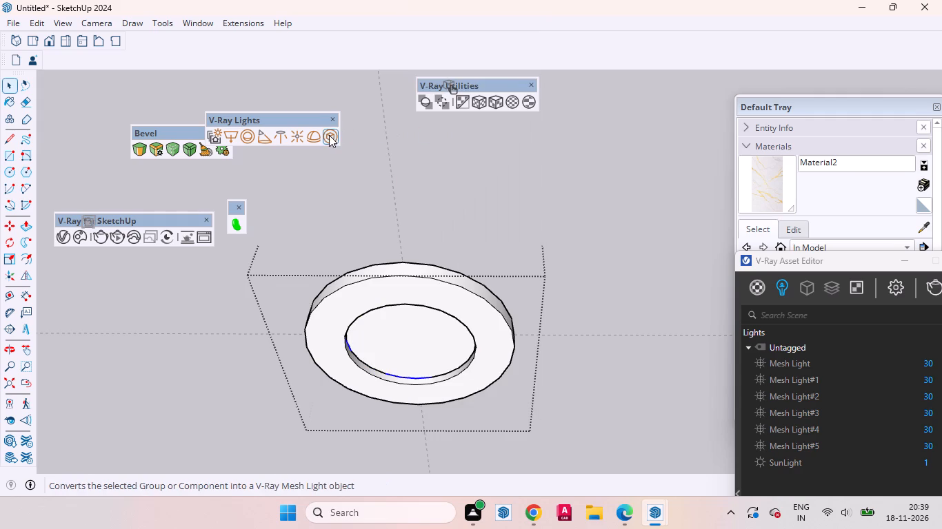
Place a V-Ray IES light at the fixture's recessed inner circle, using cylinder-wide.ies from the ies-lights-pack folder, and leave the fixture group.
left_click(283, 141)
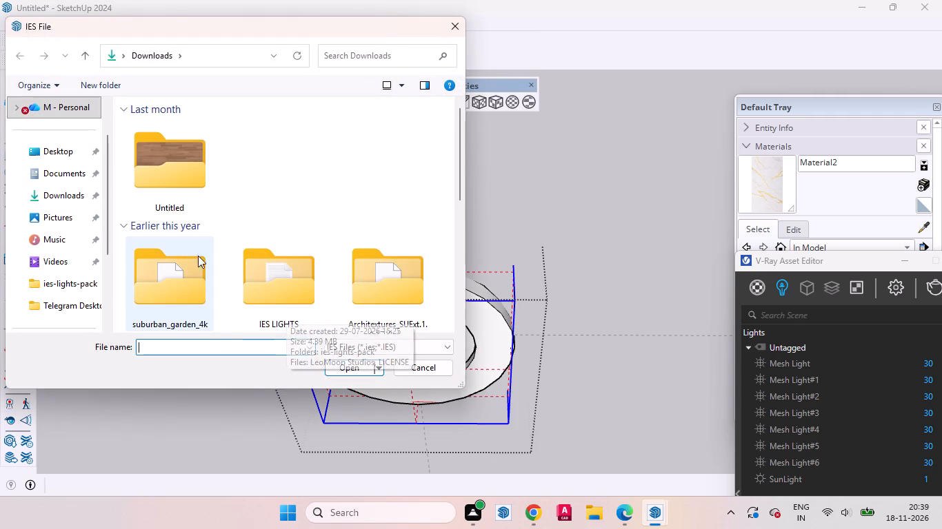
scroll(63, 134, "up", 2)
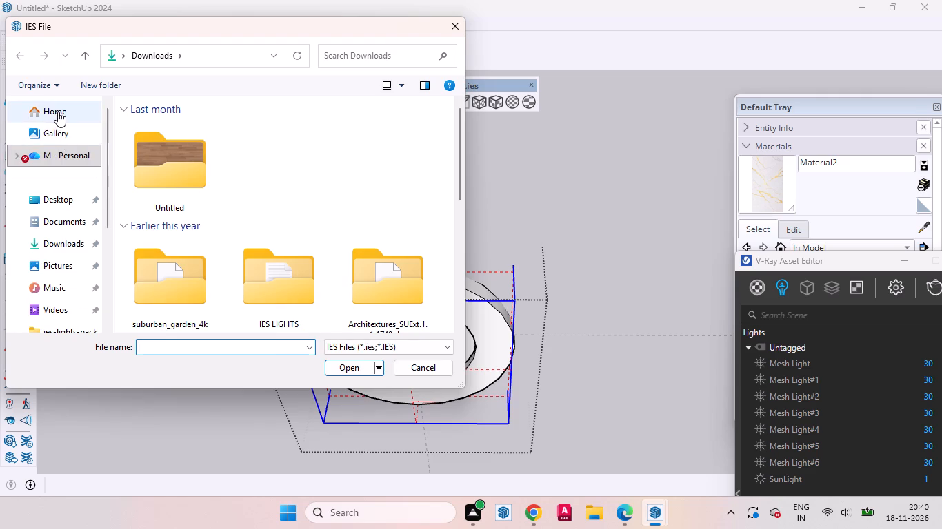
left_click(57, 112)
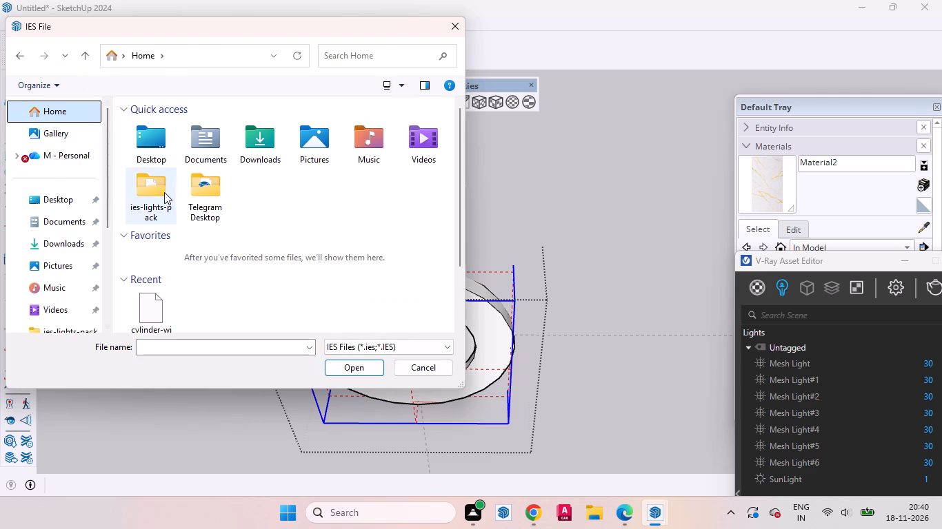
double_click(164, 192)
left_click(192, 202)
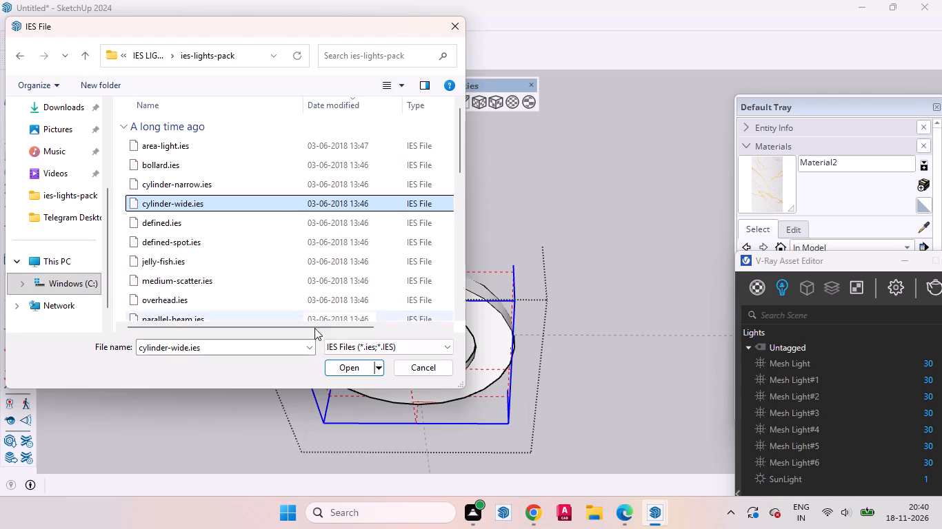
left_click(354, 366)
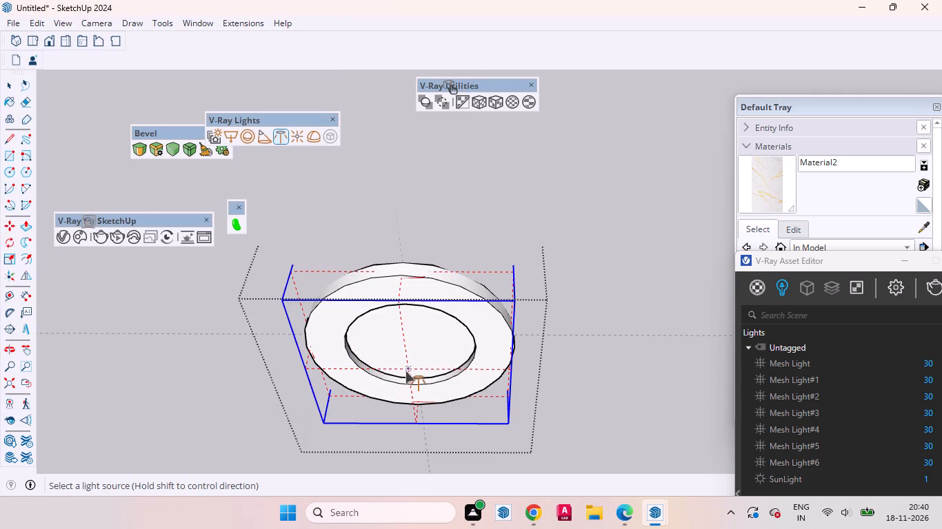
left_click(407, 369)
key("space")
scroll(368, 334, "down", 5)
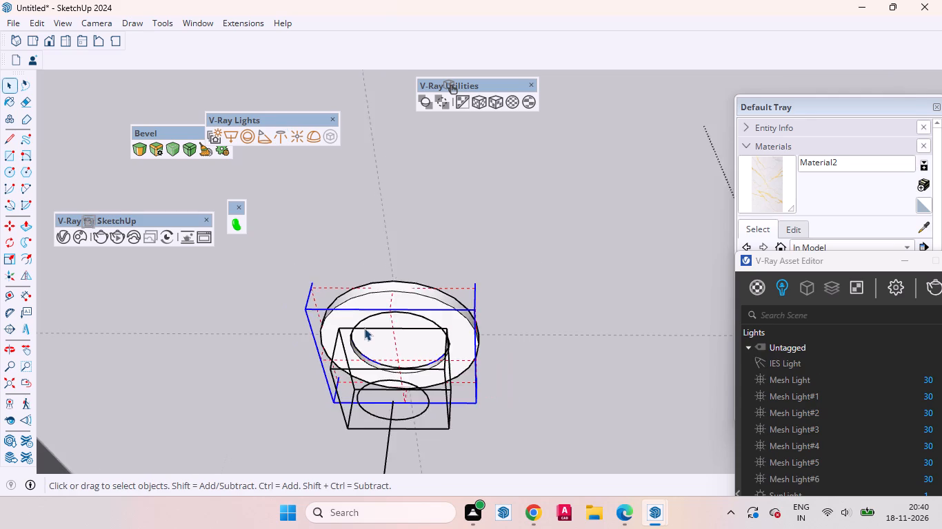
scroll(364, 328, "down", 20)
scroll(364, 328, "down", 15)
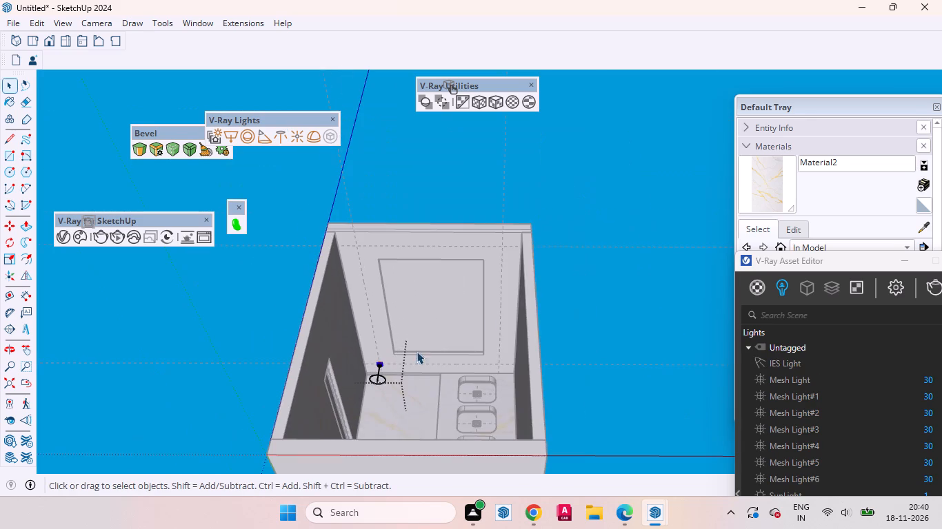
left_click(592, 293)
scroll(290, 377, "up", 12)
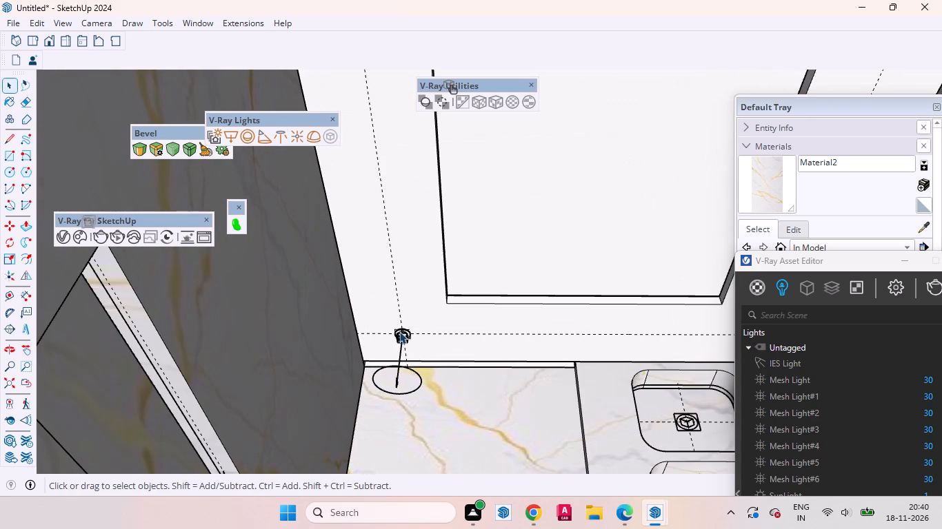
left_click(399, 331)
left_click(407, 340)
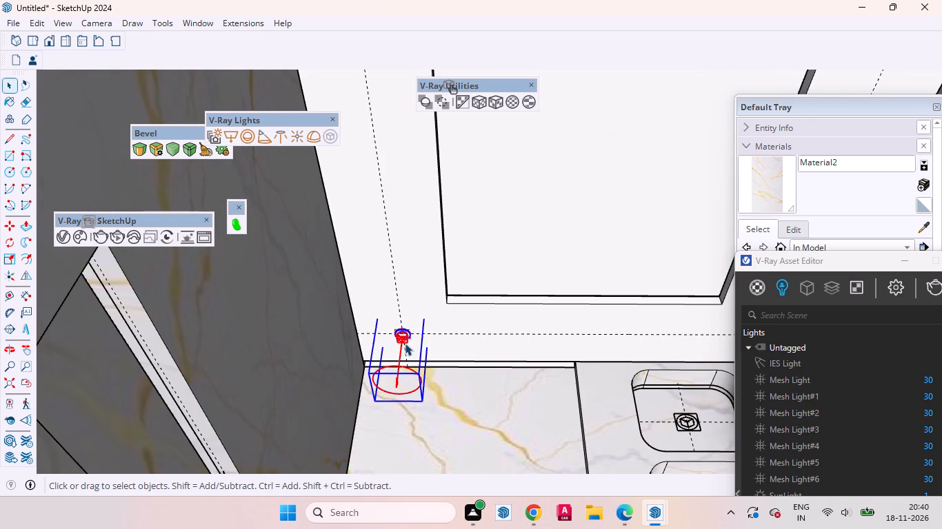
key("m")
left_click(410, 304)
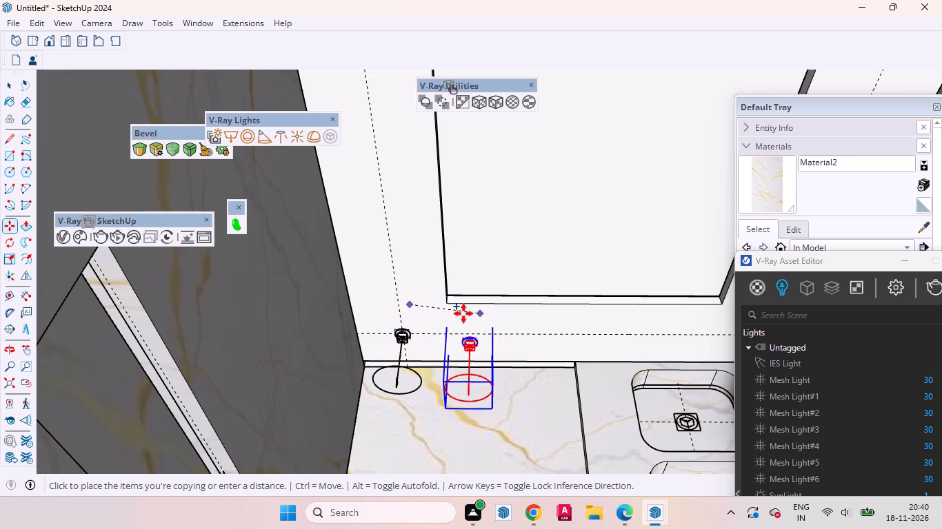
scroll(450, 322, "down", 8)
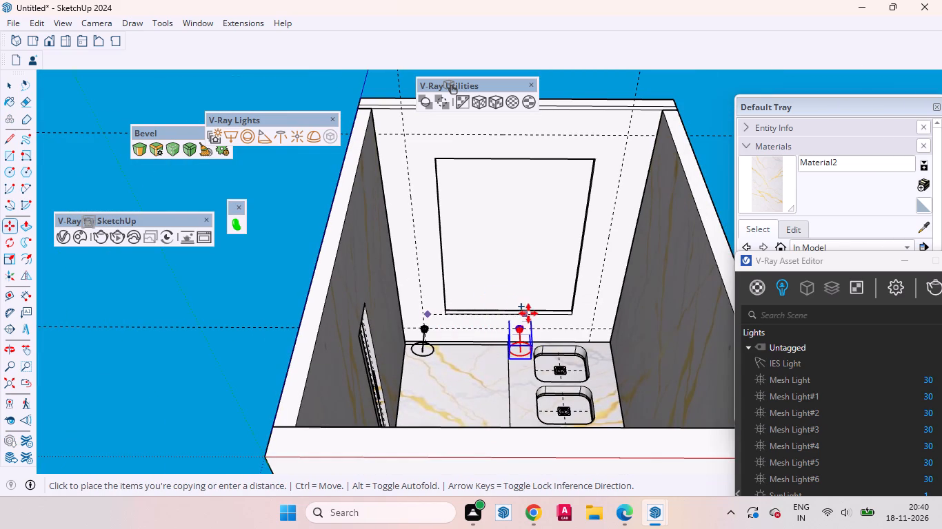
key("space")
Copy the round fixture with its lights along the ceiling guide by the back wall, once to the middle and once to the opposite corner.
scroll(438, 336, "up", 7)
middle_click_drag(461, 348, 448, 328)
key("m")
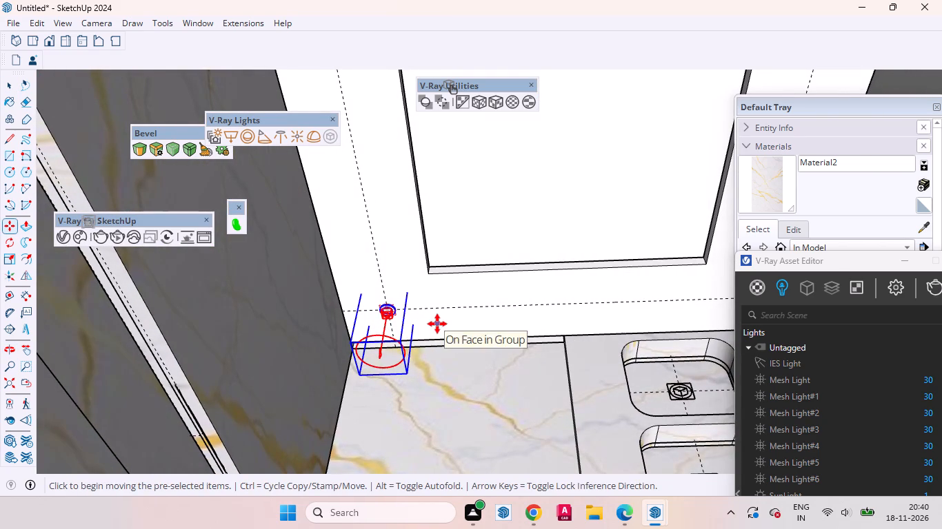
left_click(428, 324)
scroll(460, 326, "down", 7)
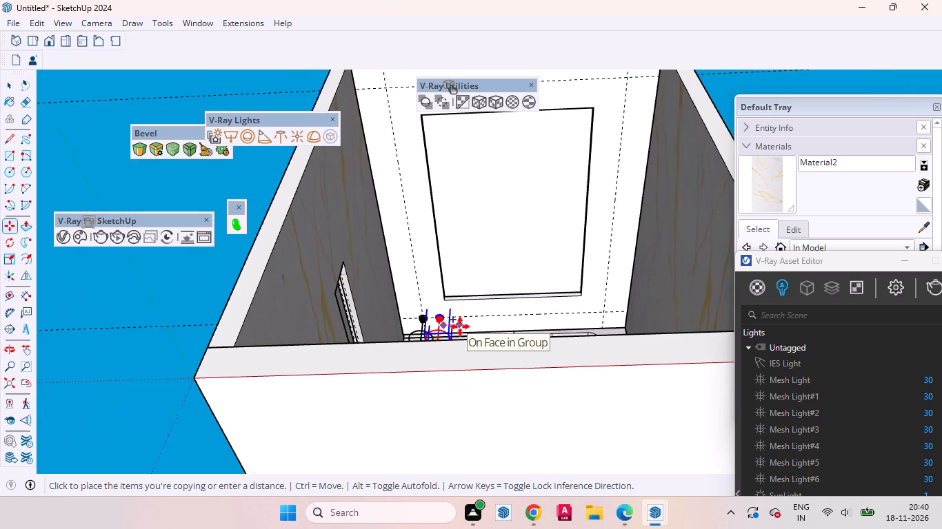
middle_click_drag(522, 324, 525, 363)
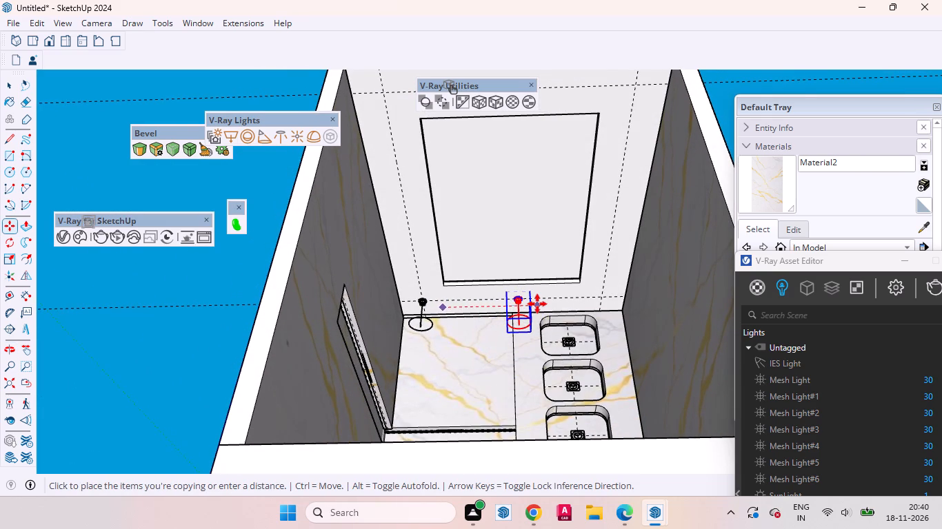
left_click(537, 304)
left_click(537, 304)
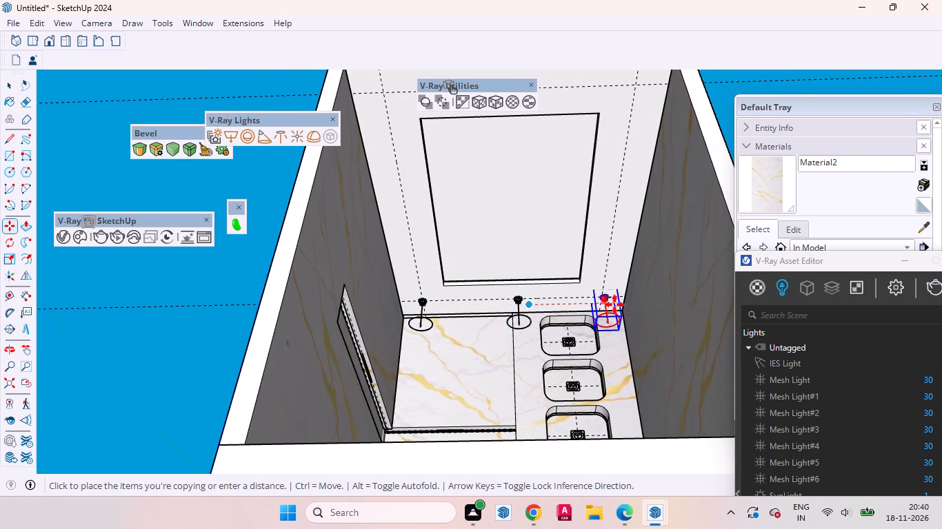
left_click(610, 304)
key("space")
scroll(547, 407, "down", 4)
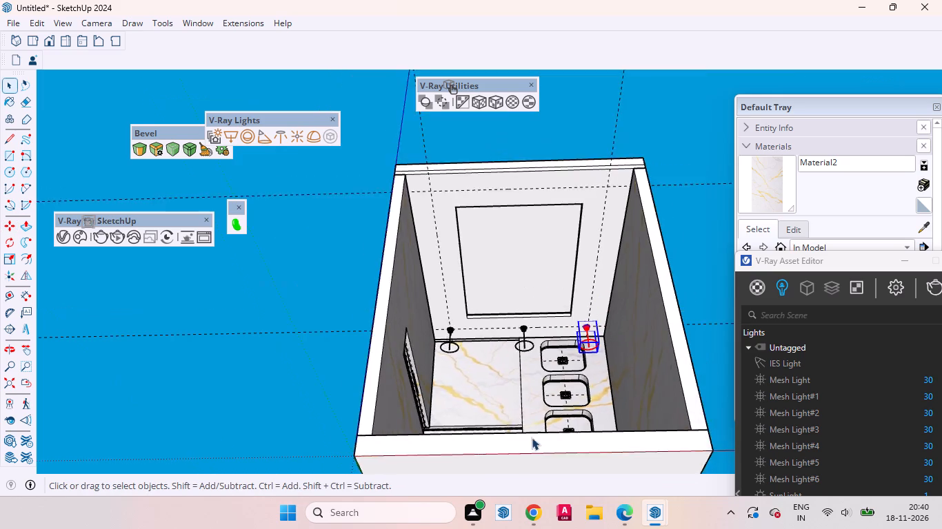
scroll(532, 437, "down", 4)
middle_click_drag(530, 435, 532, 519)
left_click(650, 373)
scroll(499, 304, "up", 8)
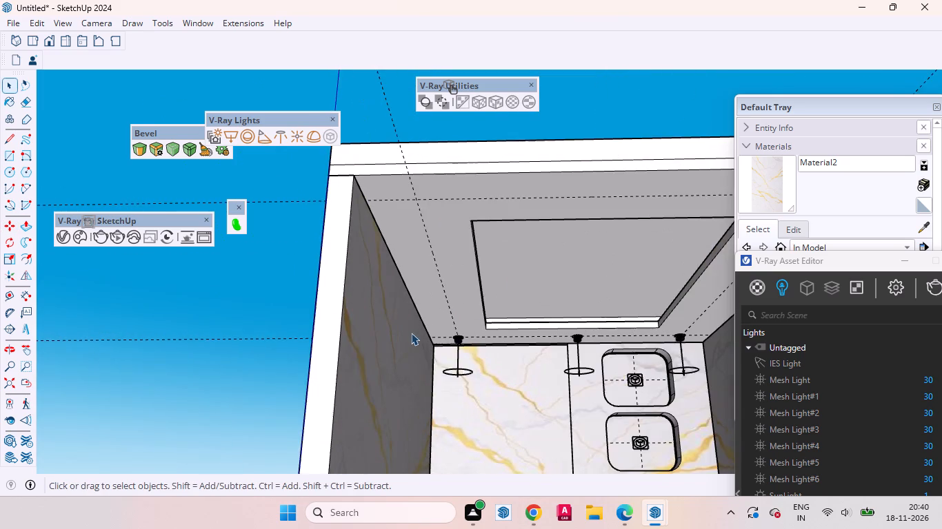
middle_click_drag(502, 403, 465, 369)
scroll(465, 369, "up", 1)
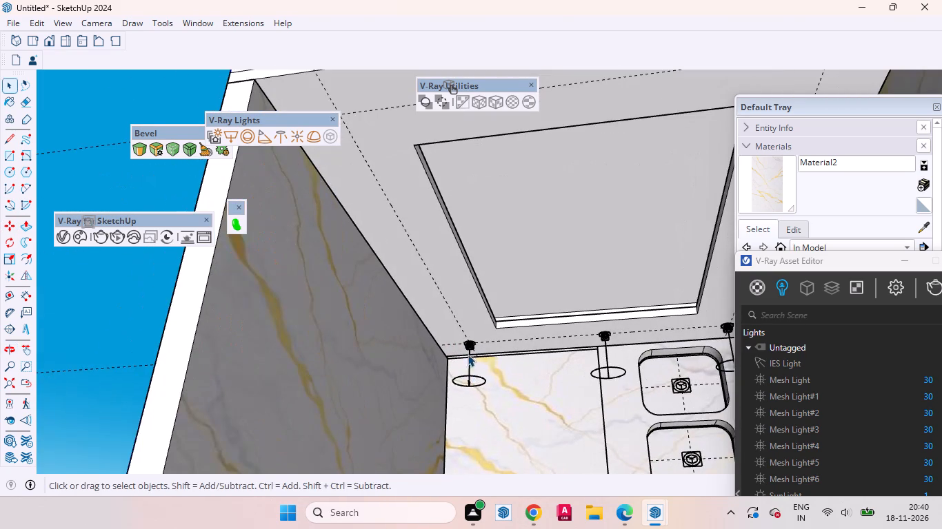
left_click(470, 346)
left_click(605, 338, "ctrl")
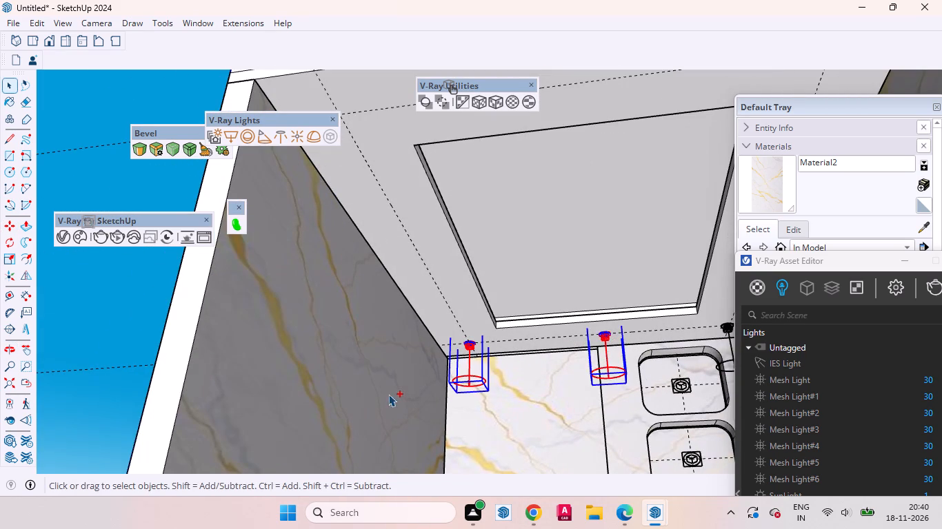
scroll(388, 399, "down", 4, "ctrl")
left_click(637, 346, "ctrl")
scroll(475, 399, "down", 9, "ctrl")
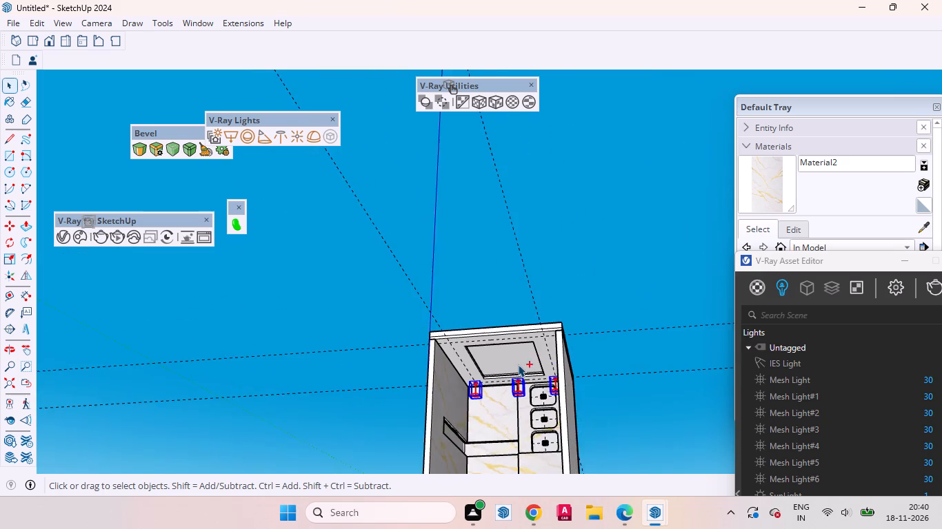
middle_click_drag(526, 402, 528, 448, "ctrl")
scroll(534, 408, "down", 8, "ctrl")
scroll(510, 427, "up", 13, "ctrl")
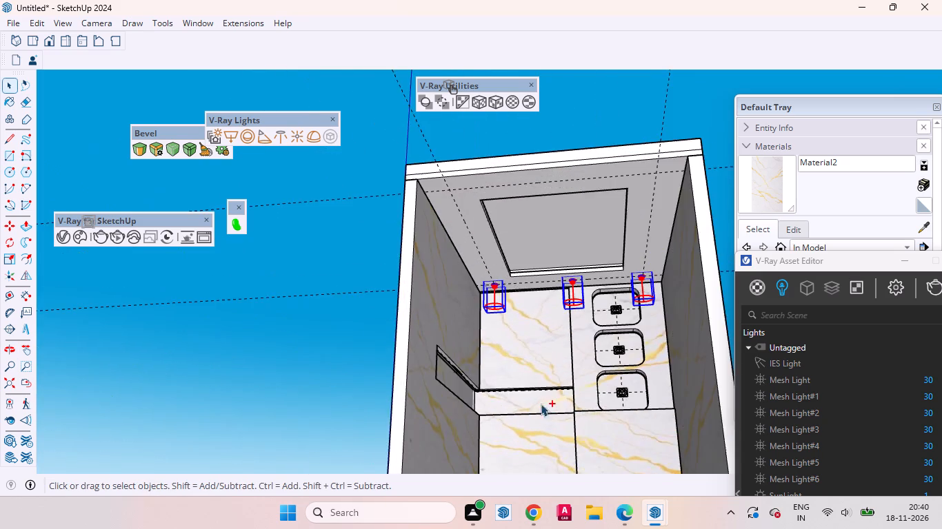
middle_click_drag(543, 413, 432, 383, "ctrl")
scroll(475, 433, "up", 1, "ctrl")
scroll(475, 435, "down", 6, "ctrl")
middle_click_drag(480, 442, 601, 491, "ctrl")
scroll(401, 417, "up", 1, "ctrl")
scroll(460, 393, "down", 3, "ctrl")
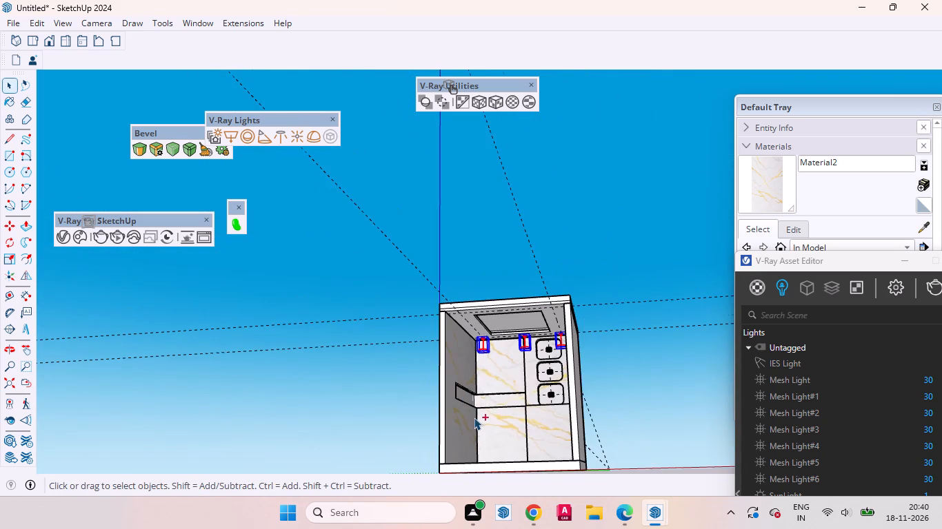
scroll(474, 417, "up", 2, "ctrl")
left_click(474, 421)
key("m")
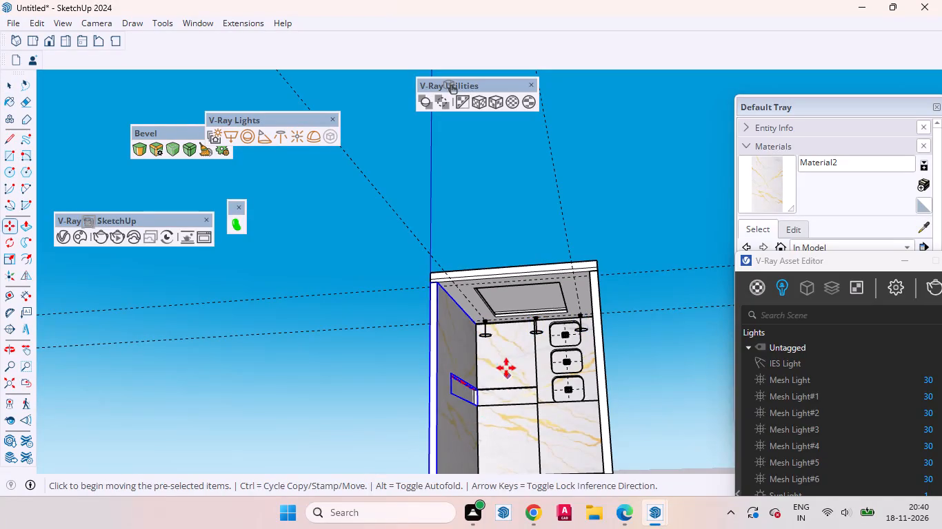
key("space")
Copy the row of three fixtures across the ceiling to the other side of the recess and adjust it onto the opposite guide line.
left_click(484, 326)
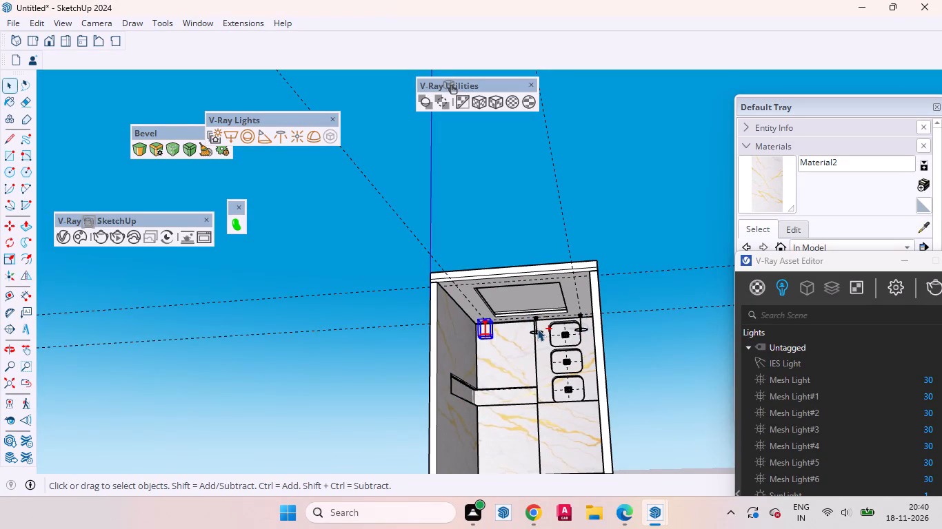
left_click(537, 329, "ctrl")
left_click(583, 328, "ctrl")
scroll(523, 340, "down", 2)
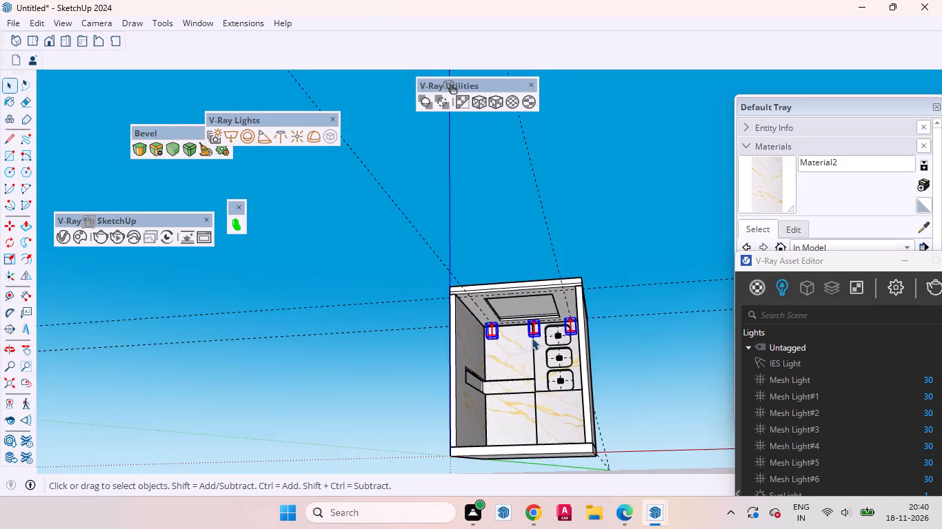
scroll(532, 338, "down", 5)
middle_click_drag(512, 400, 755, 369)
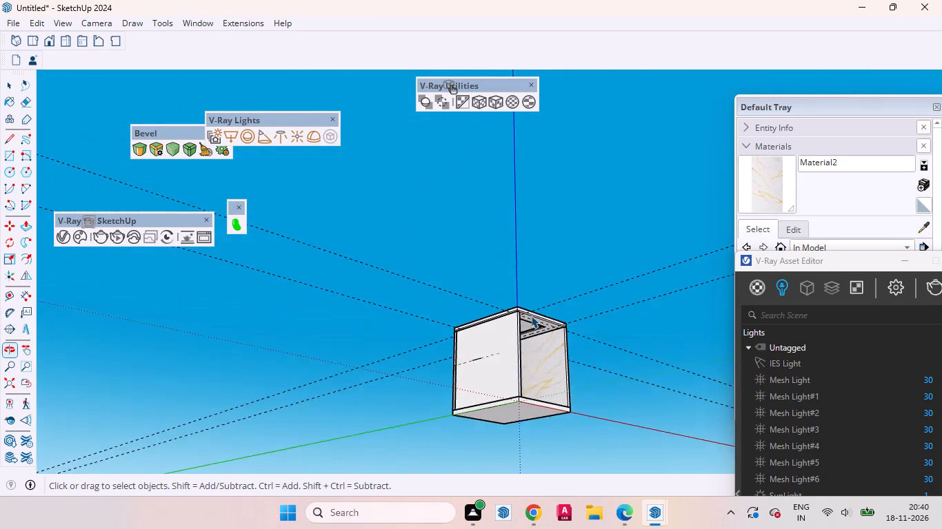
scroll(531, 315, "up", 17)
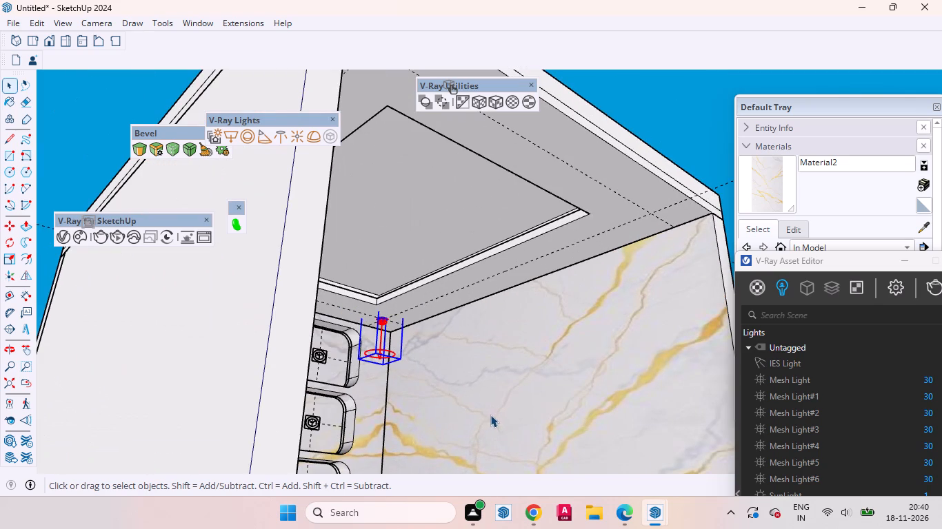
key("m")
left_click(432, 414)
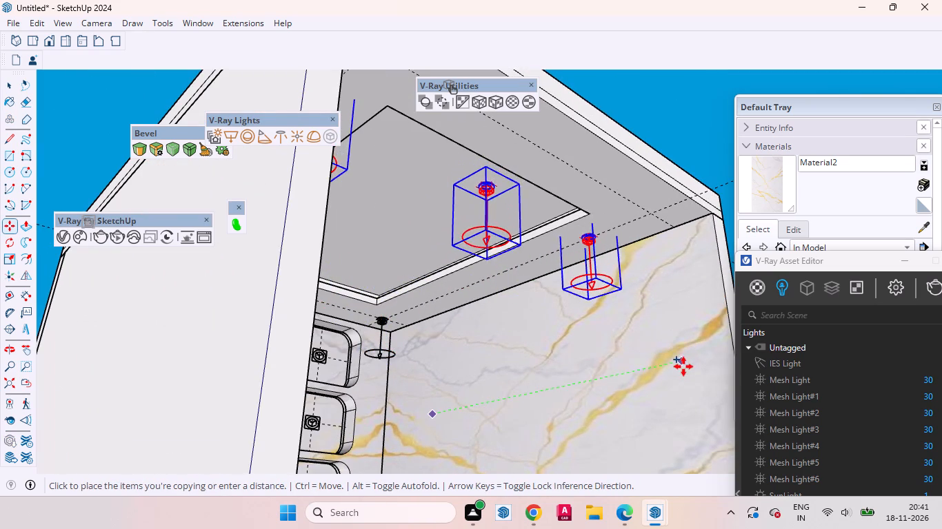
left_click(723, 360)
left_click(553, 383)
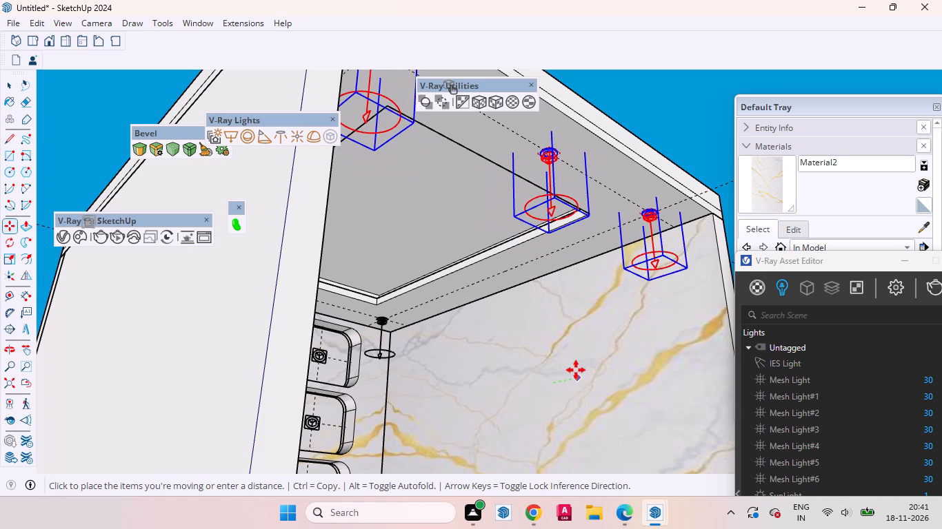
left_click(576, 370)
key("space")
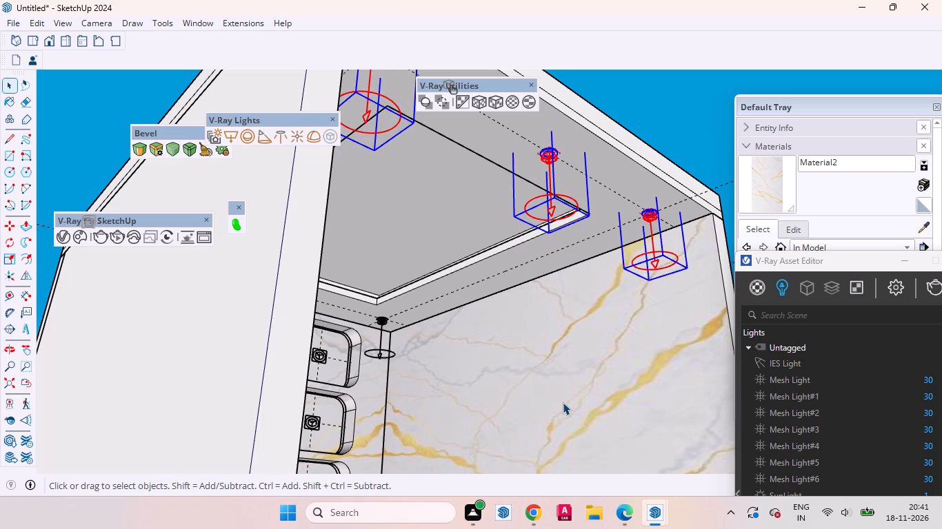
key("space")
Copy the back-corner fixture along the ceiling guide beside the niche-side wall, making two copies at 3' spacing.
scroll(557, 284, "down", 8)
middle_click_drag(504, 287, 443, 258)
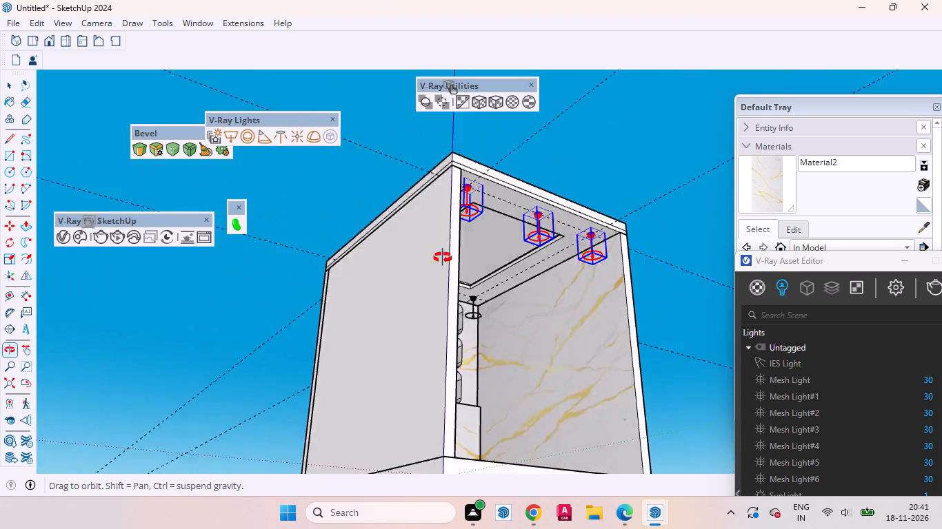
middle_click_drag(443, 258, 270, 234)
scroll(390, 216, "up", 6)
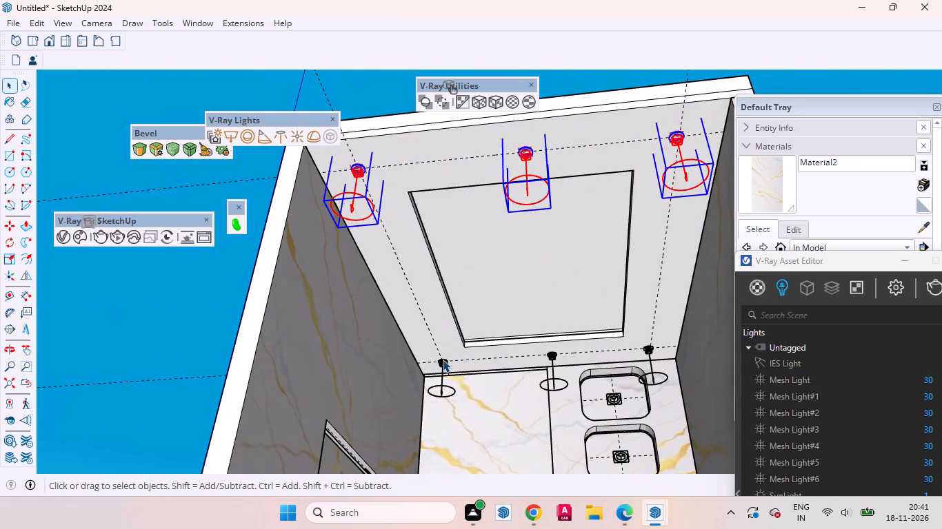
left_click(443, 360)
scroll(432, 329, "down", 7)
middle_click_drag(419, 383, 281, 424)
scroll(378, 346, "up", 2)
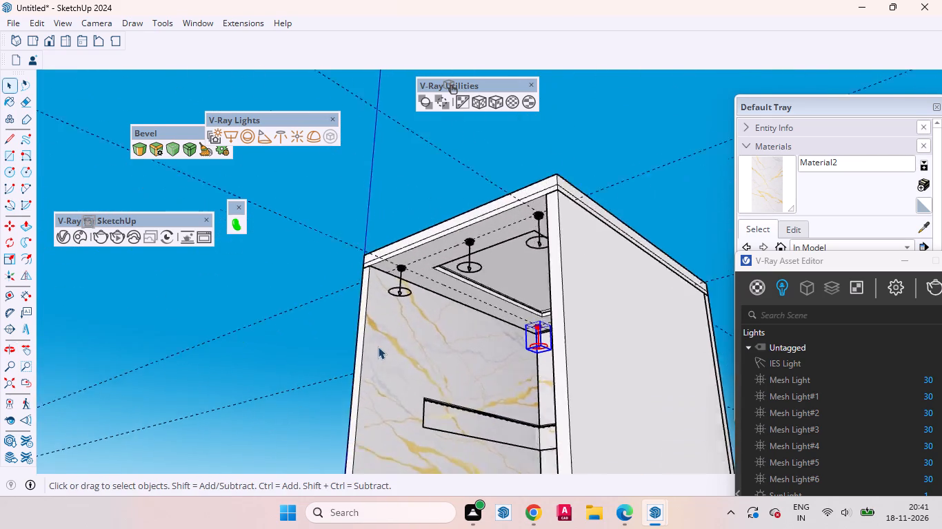
scroll(378, 346, "up", 5)
key("m")
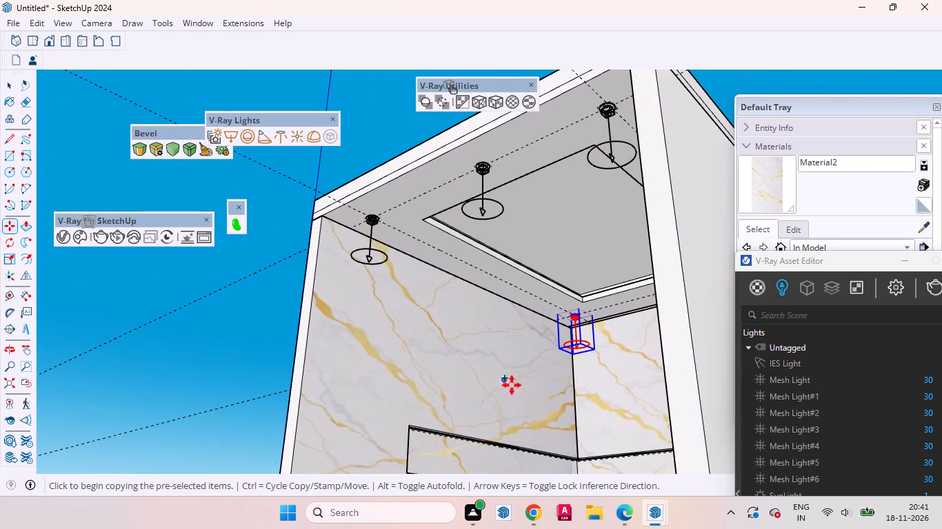
left_click(512, 384)
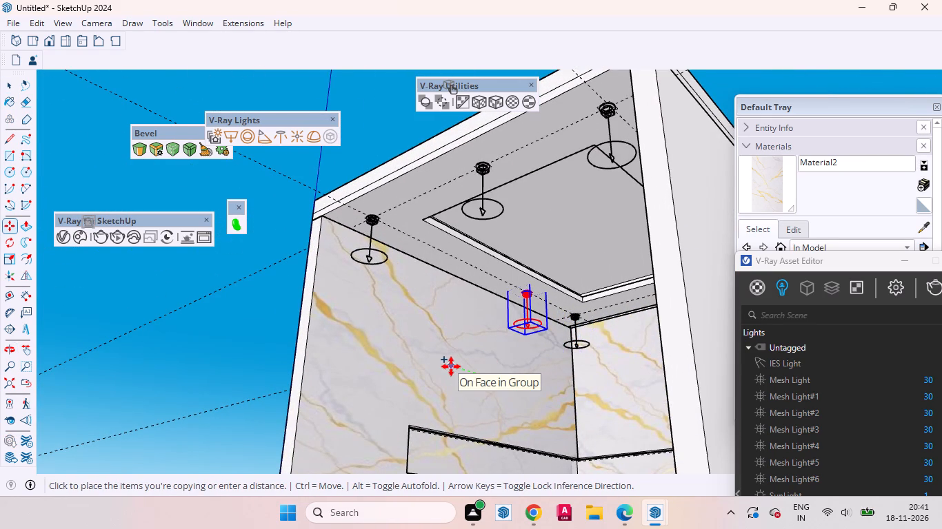
type("3'")
key("Return")
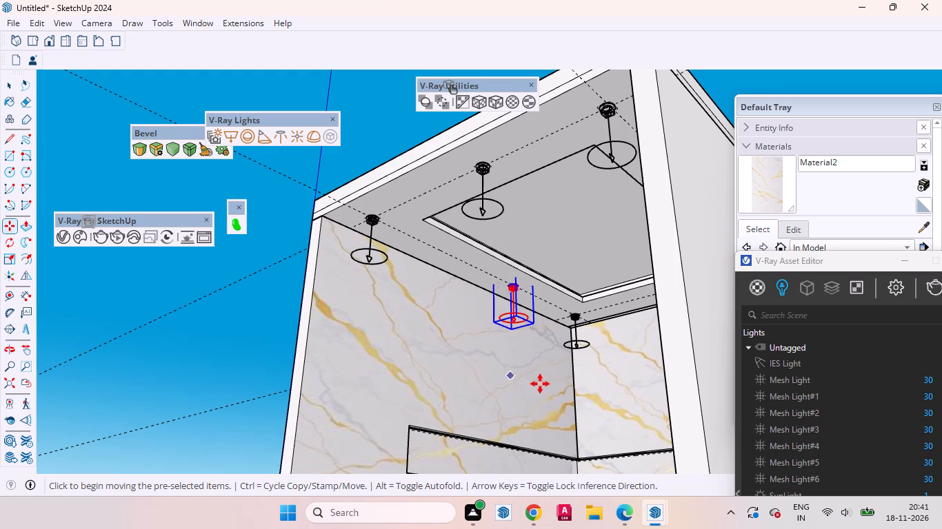
key("shift+asterisk")
key("2")
key("Return")
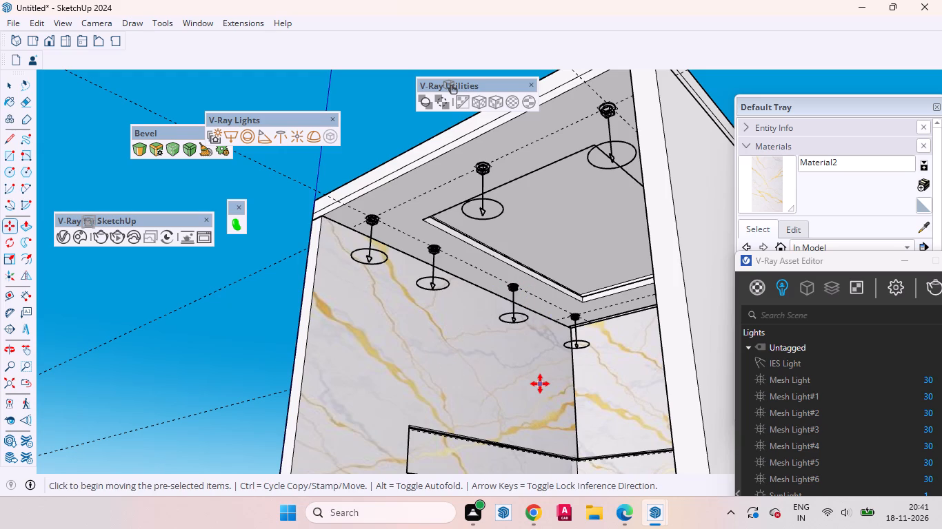
key("space")
Copy the opposite back-corner fixture along the ceiling guide by the other side wall, making two copies at 3' spacing.
scroll(503, 355, "down", 1)
scroll(501, 355, "up", 1)
scroll(497, 351, "down", 4)
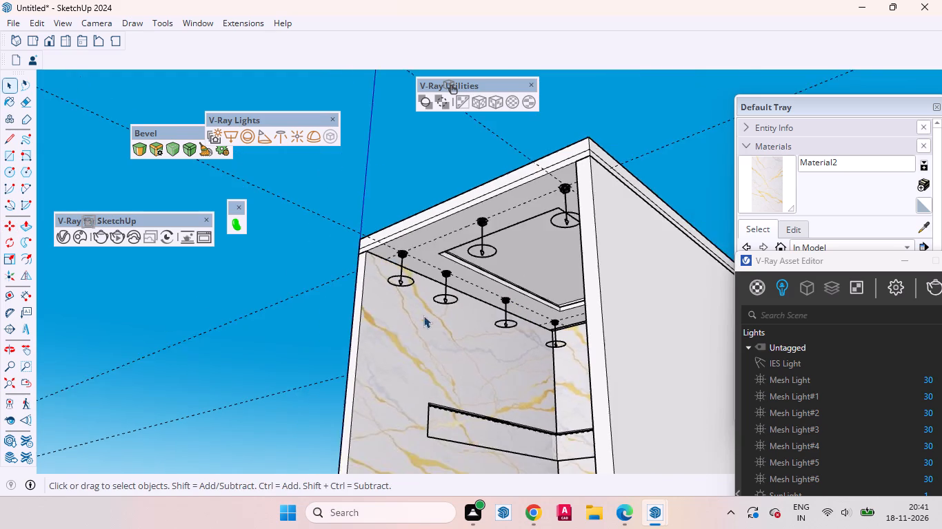
scroll(423, 315, "down", 3)
middle_click_drag(410, 347, 763, 391)
scroll(583, 347, "up", 8)
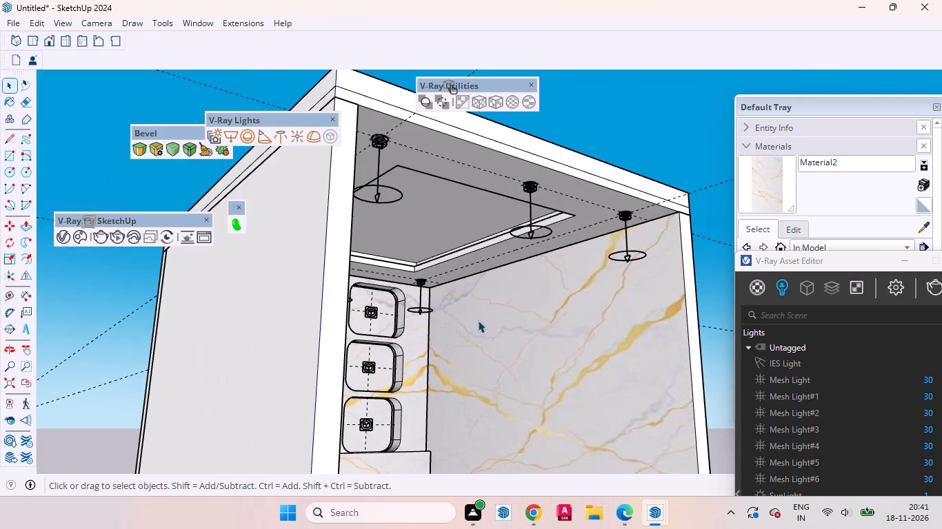
scroll(478, 320, "up", 2)
left_click(416, 281)
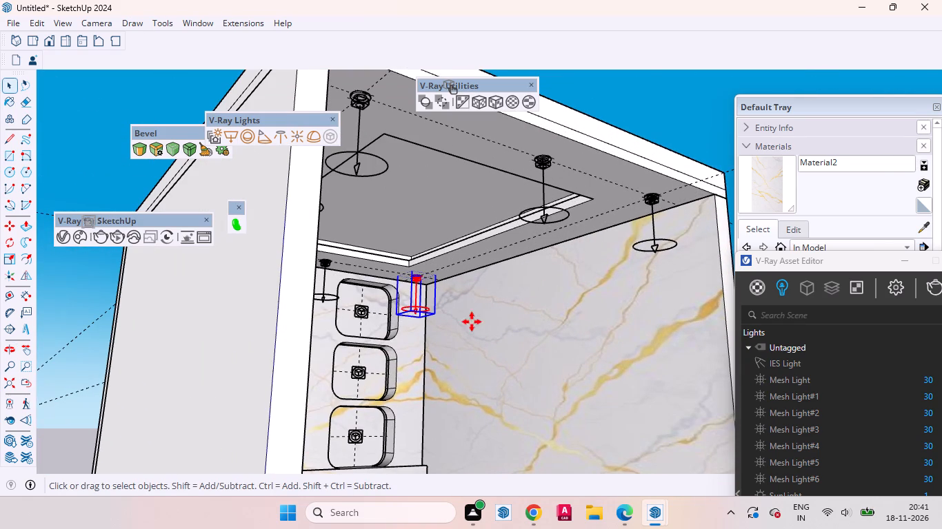
key("m")
left_click(475, 347)
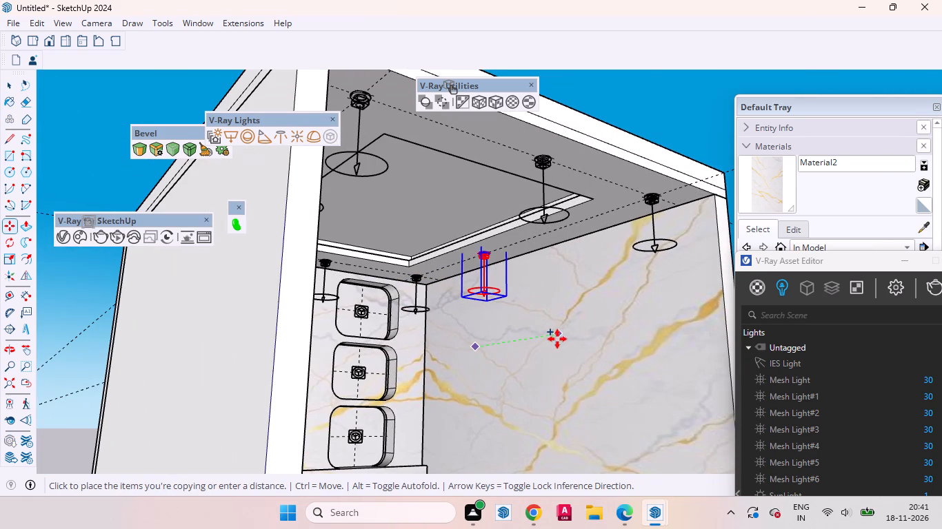
type("3'")
key("Return")
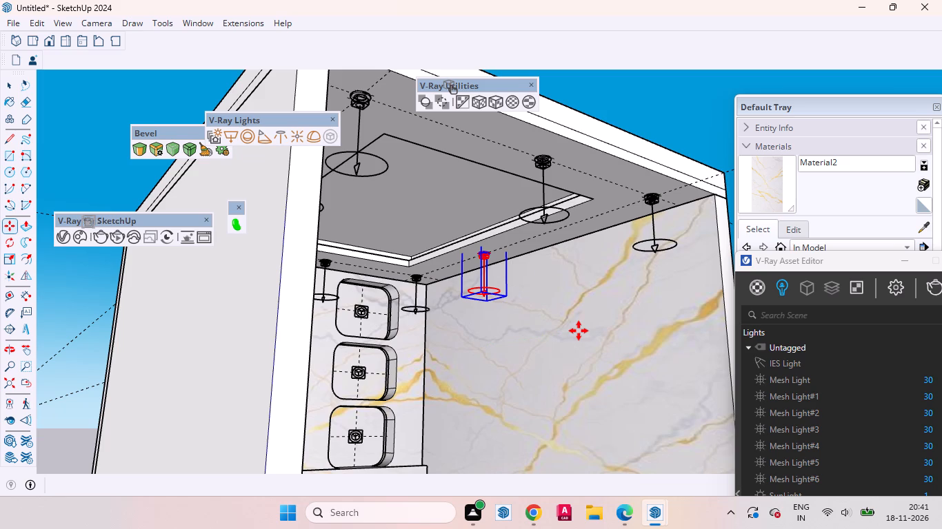
key("shift+asterisk")
key("2")
key("Return")
key("space")
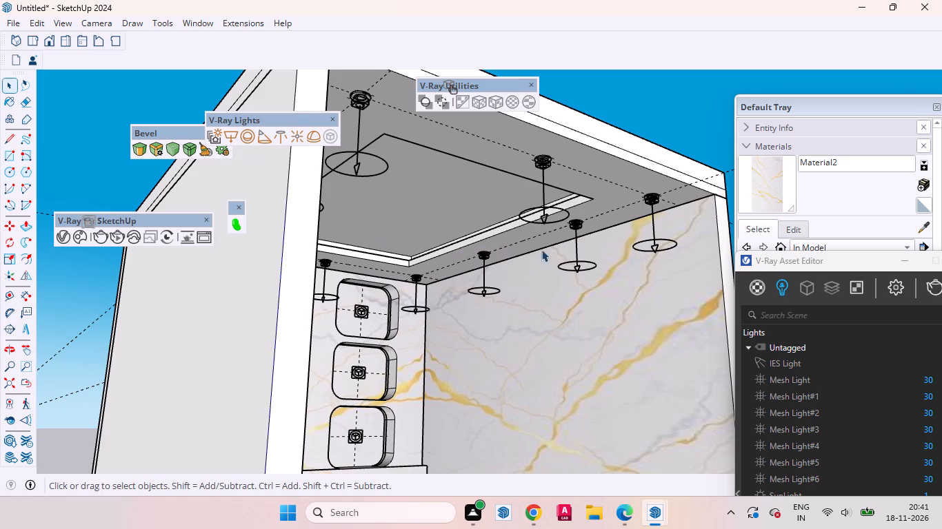
Delete the construction guide lines used to lay out the ceiling fixtures.
scroll(307, 243, "down", 14)
left_click_drag(648, 400, 548, 134)
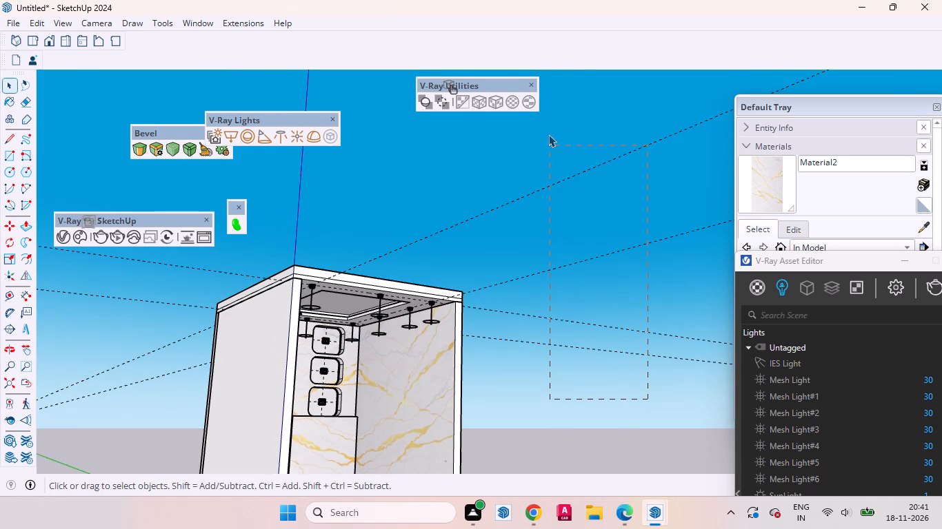
left_click_drag(548, 134, 548, 133)
key("Delete")
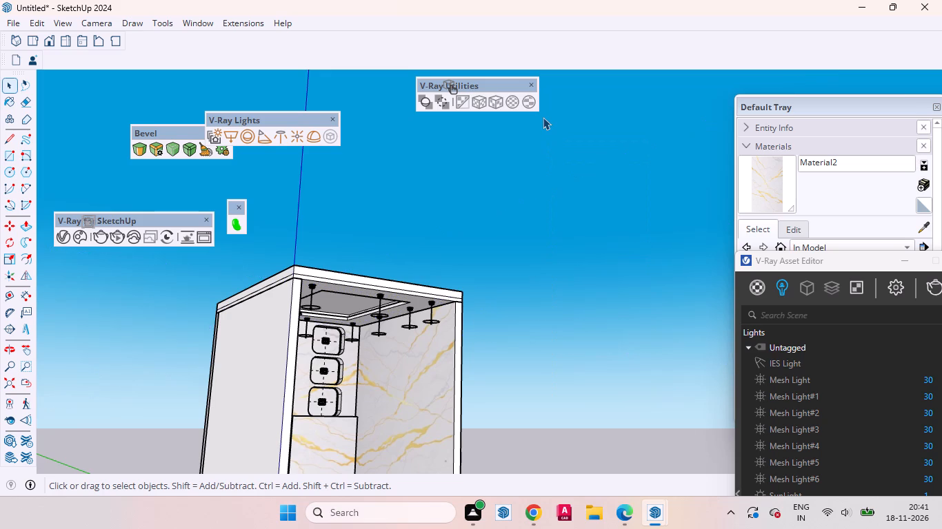
Inspect the ceiling recess and its surrounding fixtures from the front and from below, finishing in the standard front view.
left_click(52, 37)
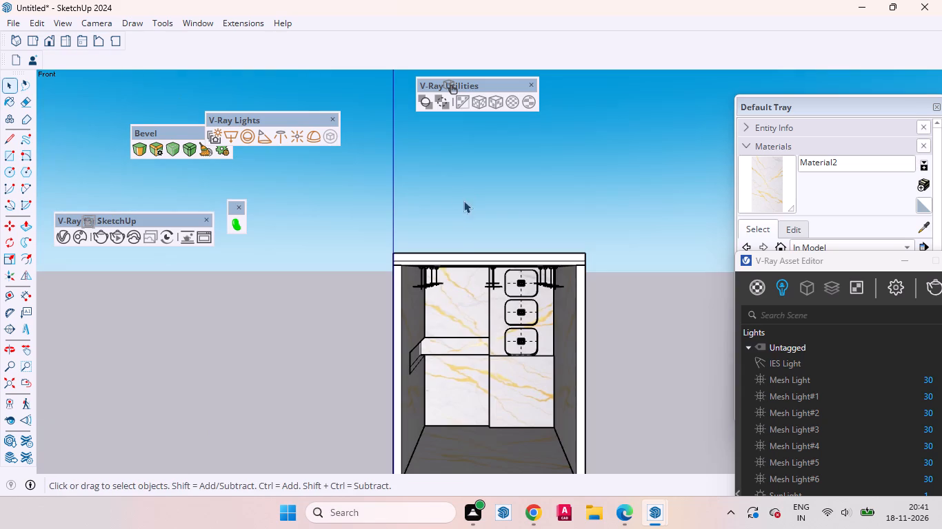
scroll(439, 313, "up", 2)
scroll(481, 310, "down", 3)
middle_click_drag(490, 316, 493, 255)
scroll(493, 303, "up", 4)
scroll(448, 317, "down", 3)
scroll(471, 340, "up", 2)
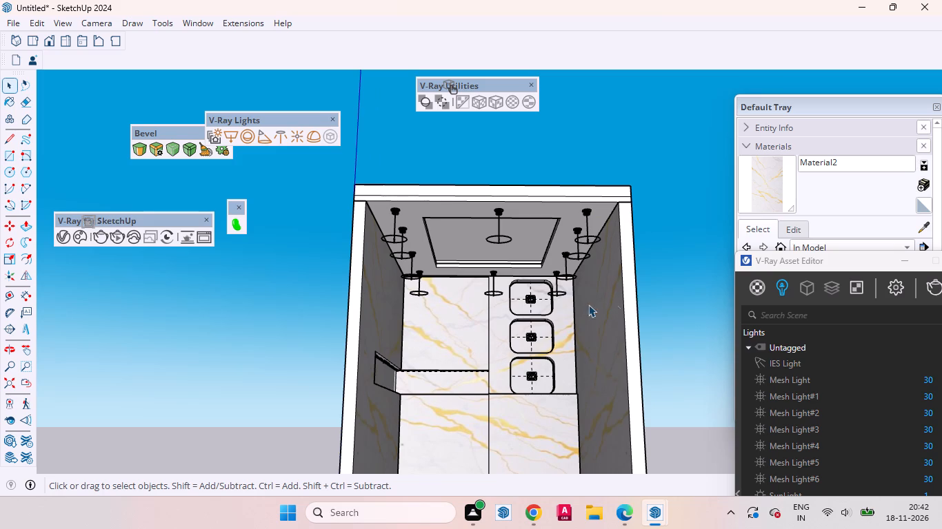
scroll(579, 292, "down", 2)
scroll(547, 277, "up", 1)
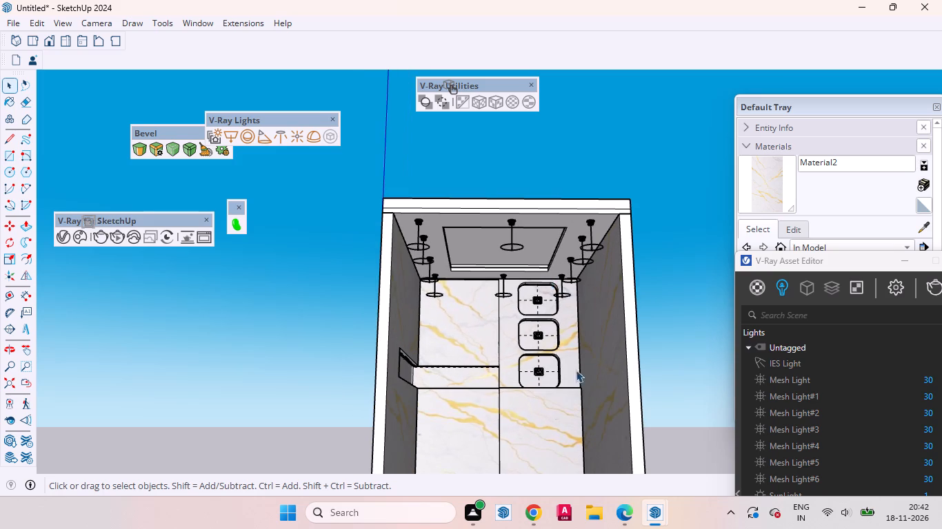
scroll(499, 312, "up", 2)
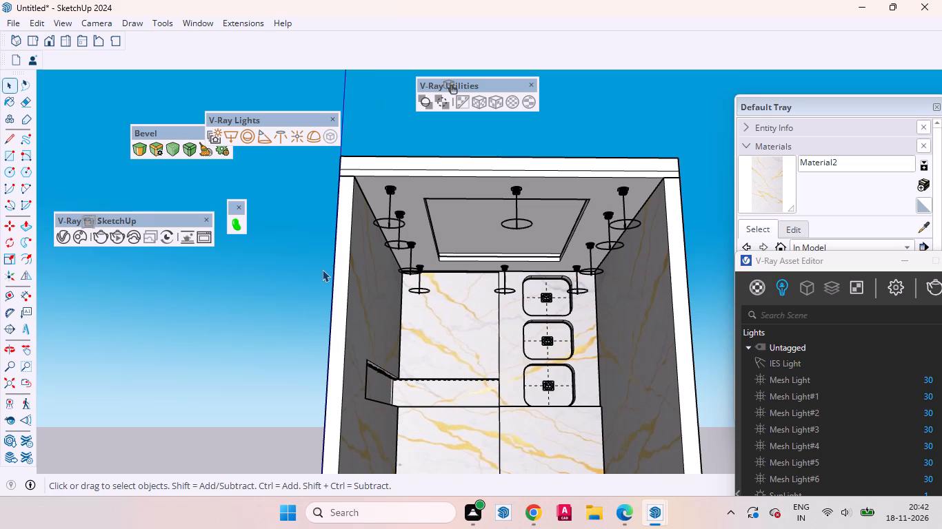
scroll(437, 259, "down", 5)
middle_click_drag(545, 306, 545, 427)
left_click(52, 40)
scroll(472, 231, "up", 2)
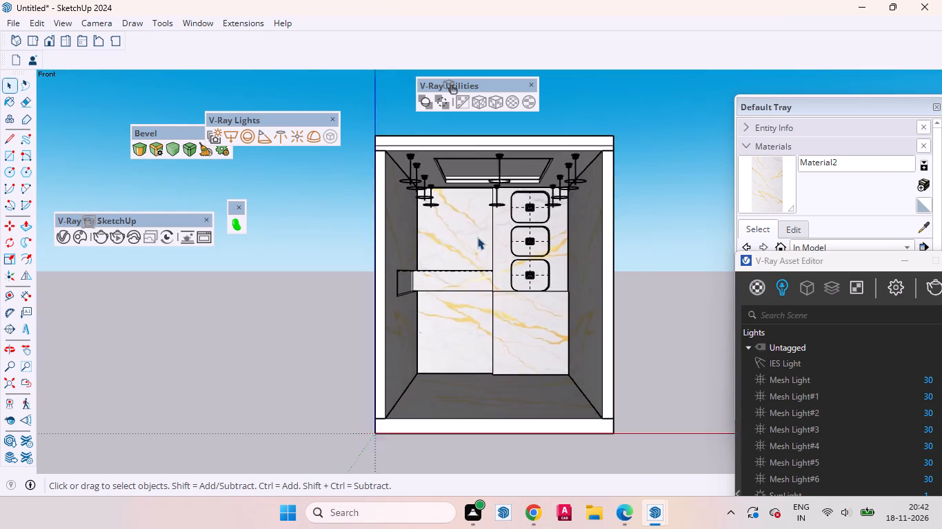
Examine the marble back wall with its long niche and three rounded recesses, briefly opening its group and leaving it.
scroll(477, 237, "up", 5)
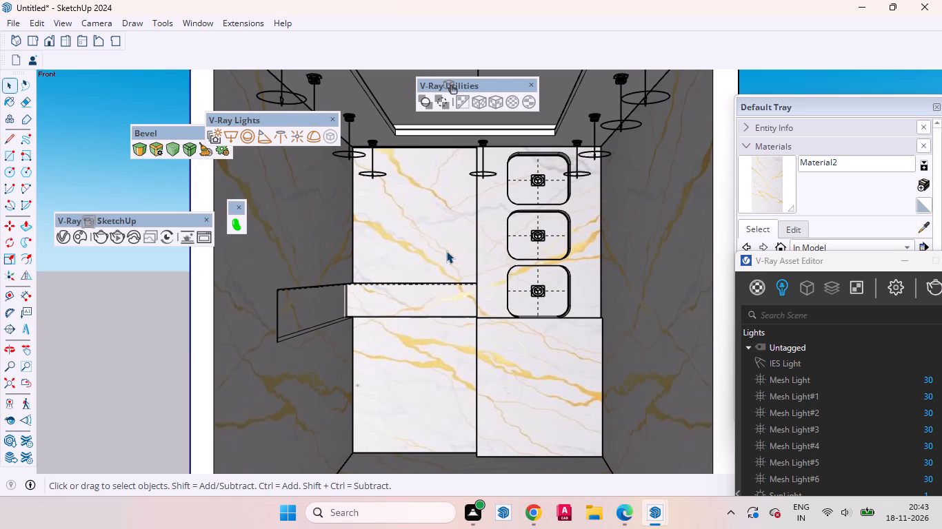
scroll(446, 251, "down", 1)
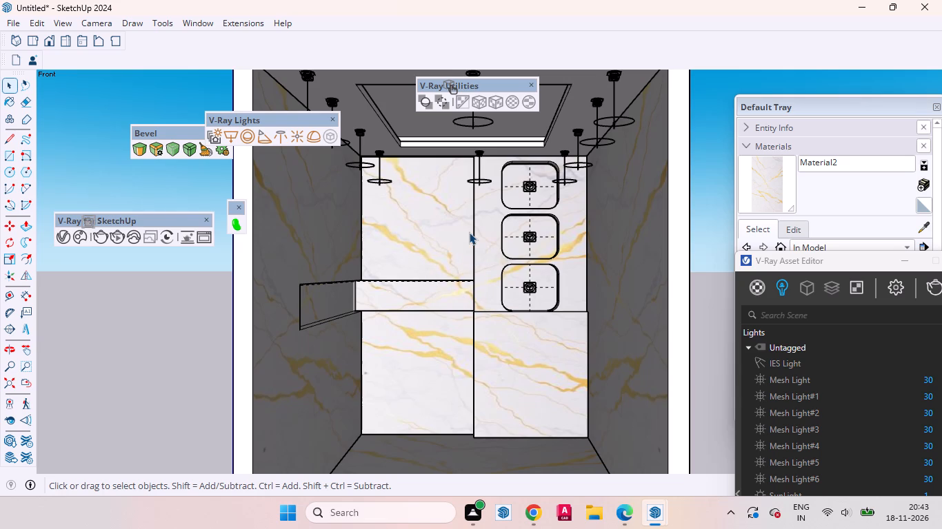
scroll(201, 252, "down", 1)
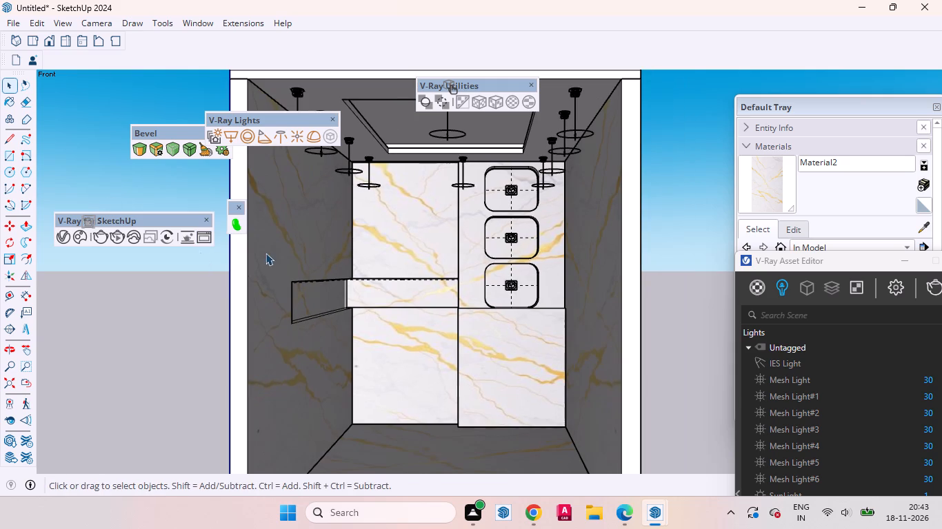
scroll(350, 242, "up", 1)
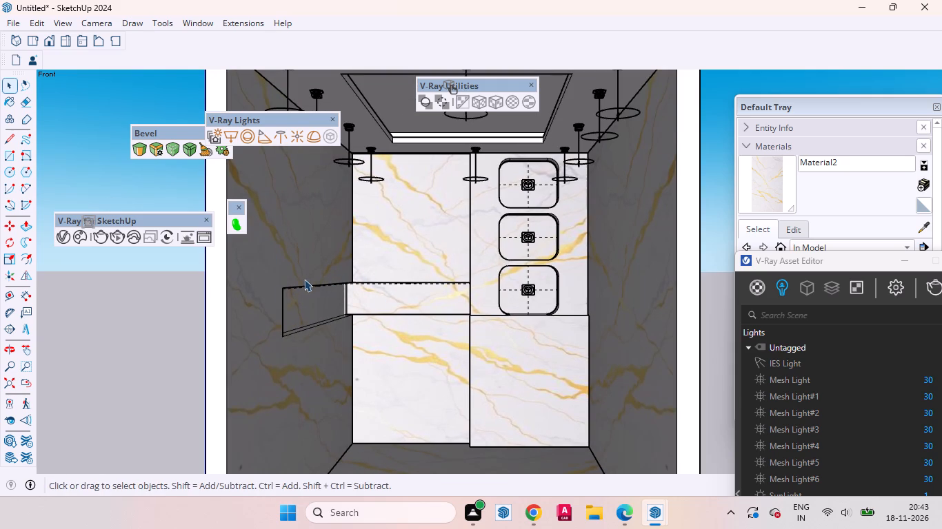
scroll(459, 280, "up", 3)
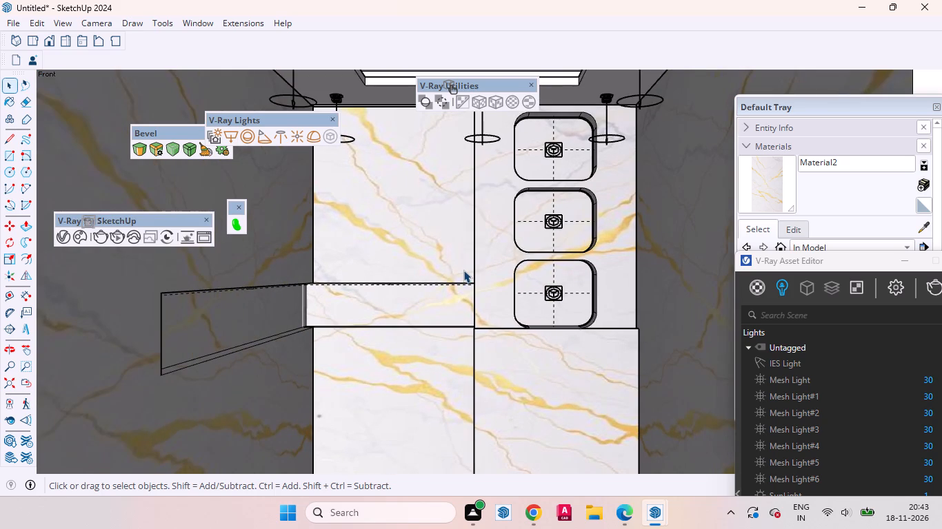
scroll(463, 267, "down", 1)
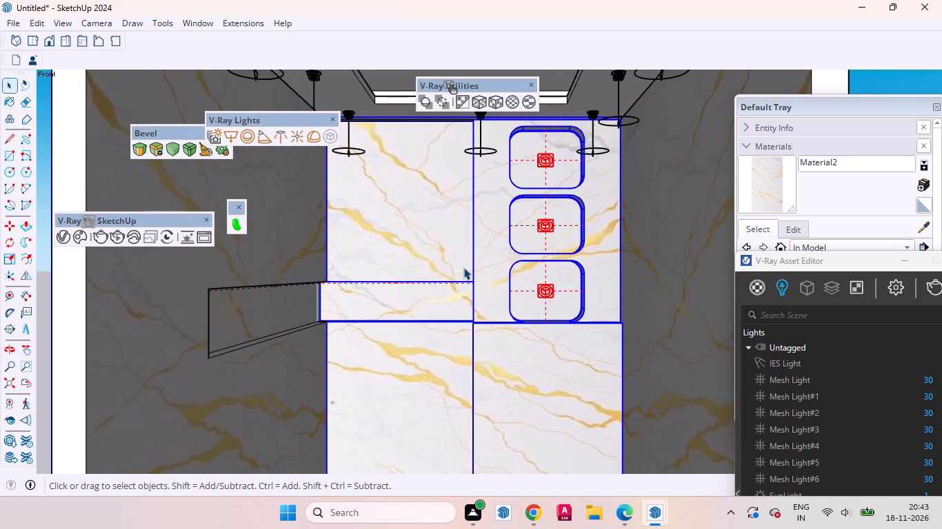
scroll(479, 264, "down", 1)
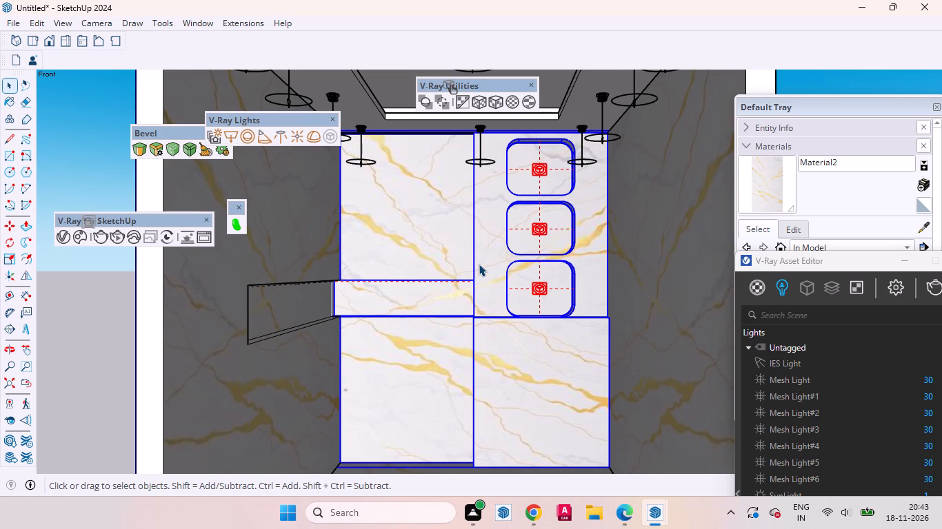
scroll(448, 240, "down", 3)
left_click(681, 246)
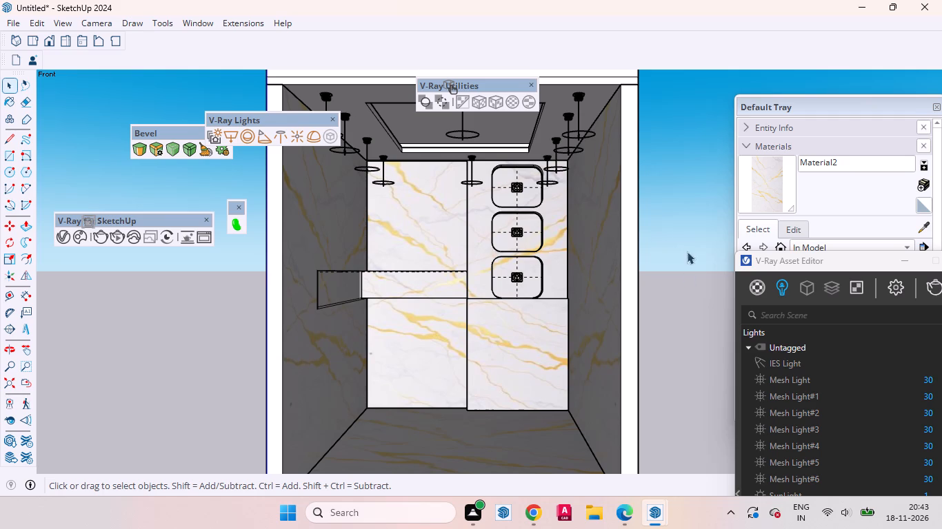
scroll(519, 264, "up", 2)
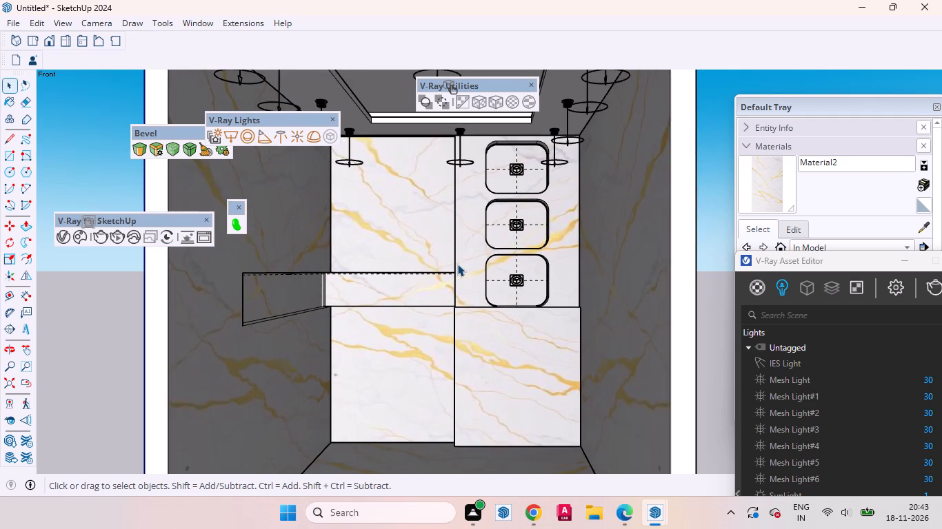
scroll(457, 264, "up", 1)
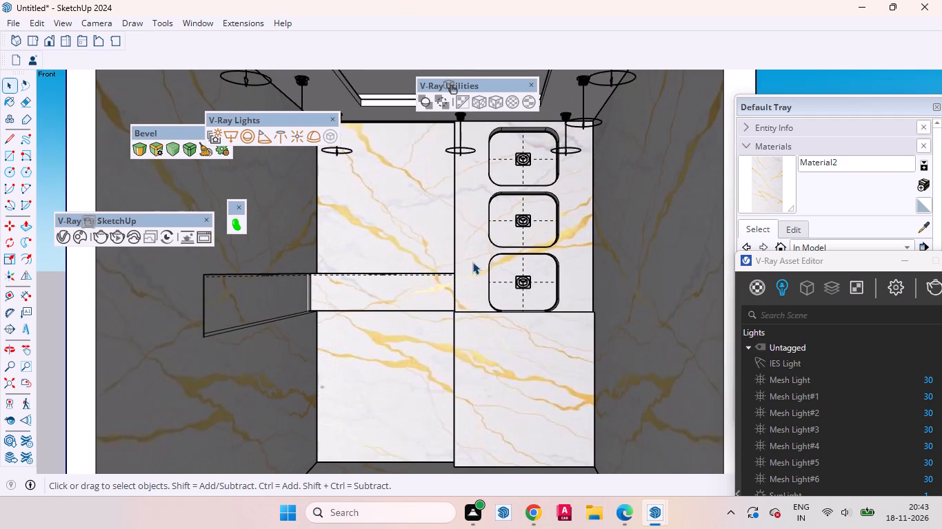
scroll(424, 263, "up", 1)
left_click(420, 264)
scroll(419, 266, "down", 1)
left_click(419, 266)
left_click_drag(419, 266, 425, 266)
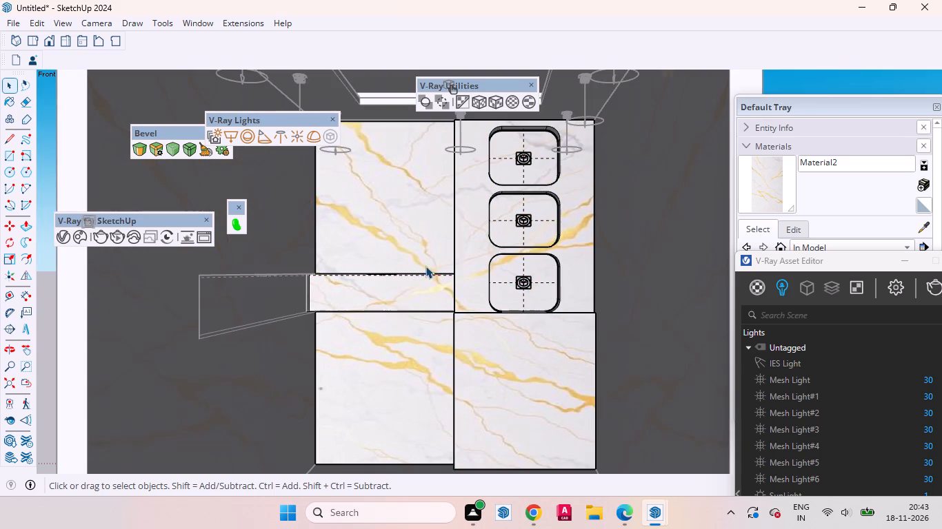
left_click_drag(425, 266, 428, 266)
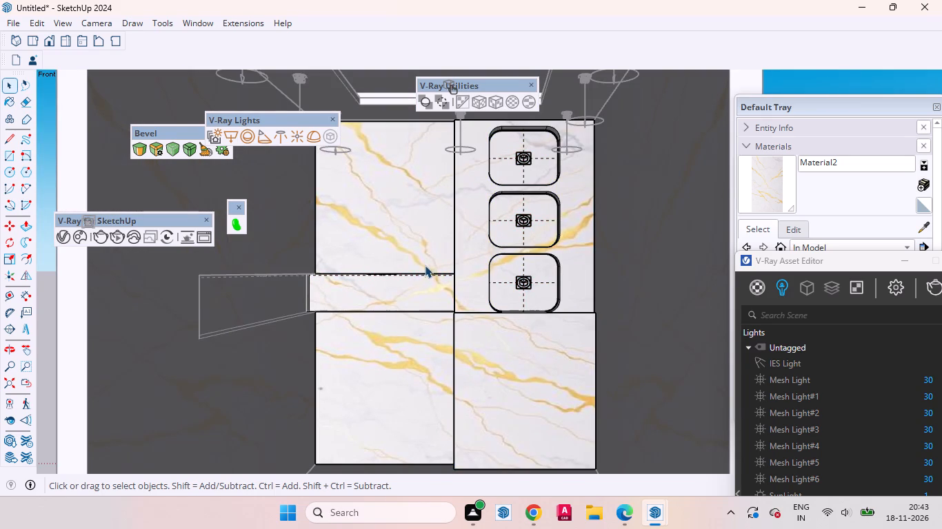
scroll(442, 224, "down", 8)
left_click(570, 239)
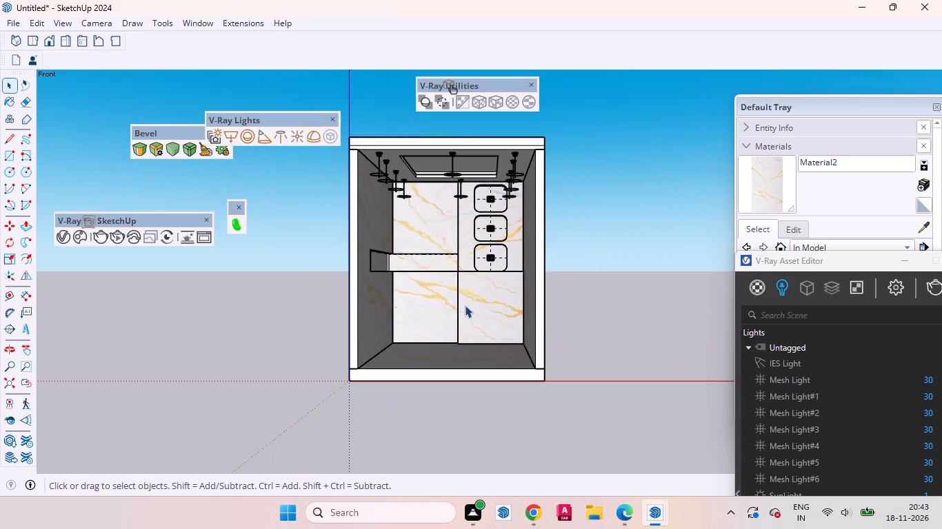
Search the 3D Warehouse for toilet.
scroll(487, 303, "up", 7)
middle_click_drag(454, 293, 515, 369)
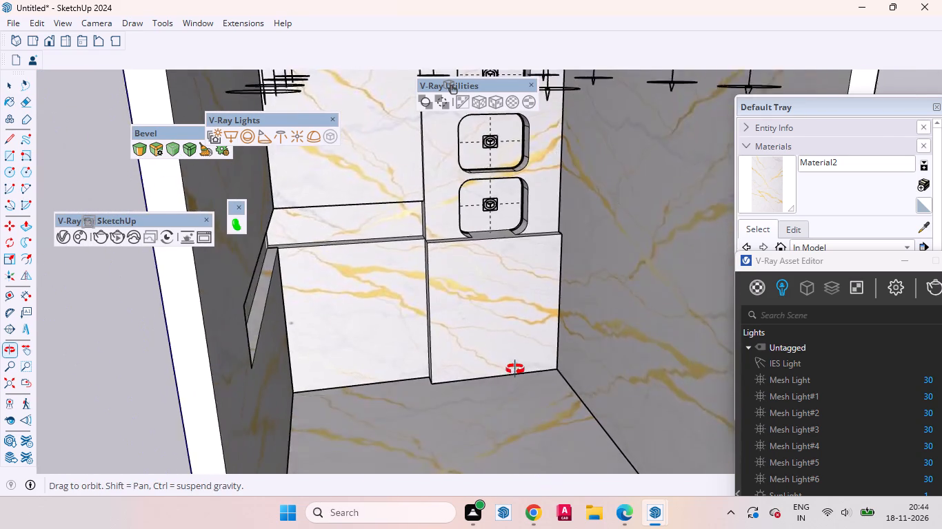
middle_click_drag(515, 369, 508, 353)
scroll(431, 286, "down", 4)
left_click(200, 22)
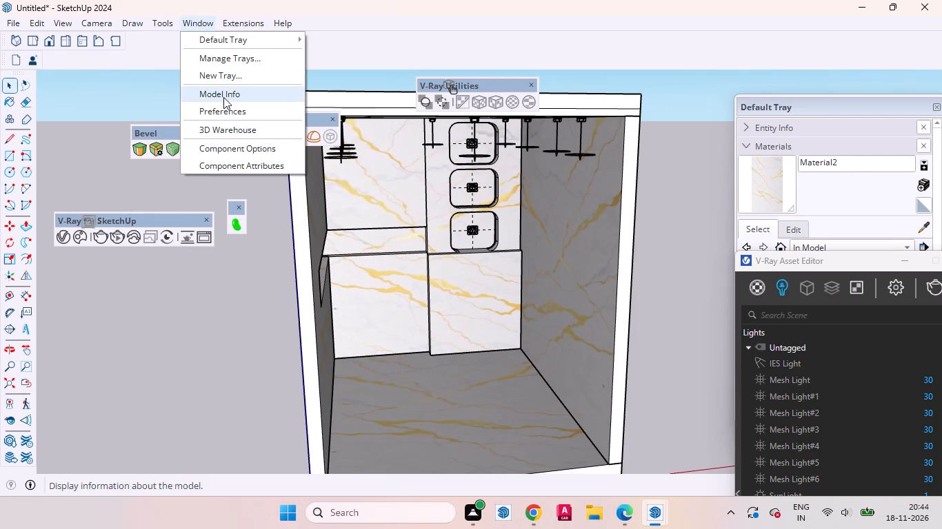
left_click(226, 133)
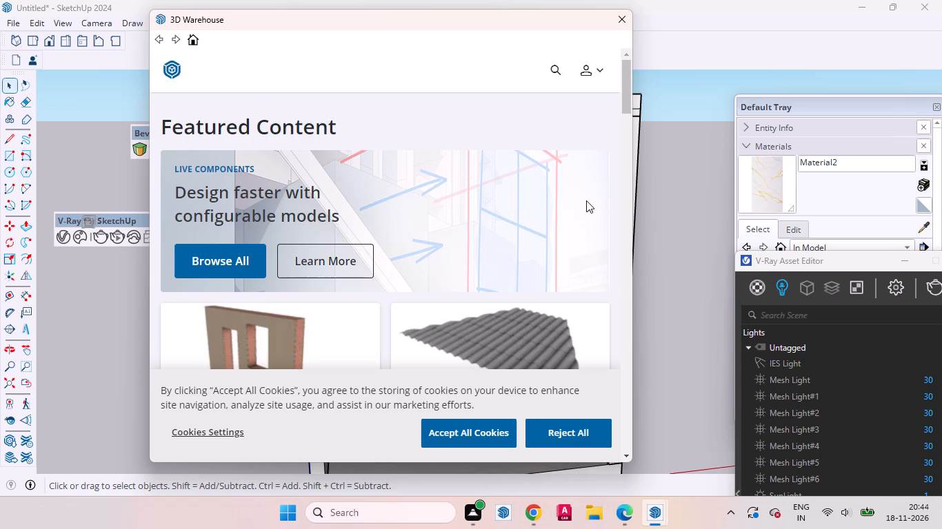
left_click(554, 67)
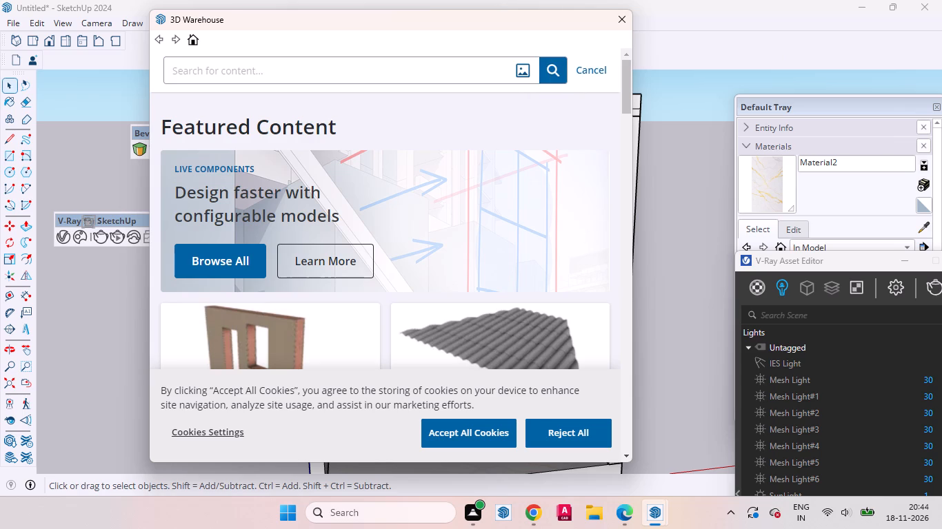
left_click(330, 62)
key("t")
type("ilet")
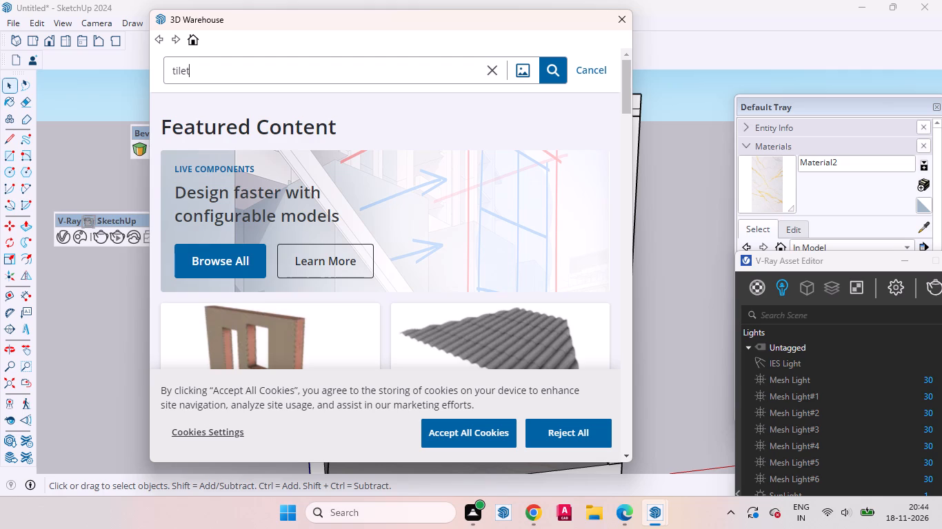
key("BackSpace")
key("BackSpace")
key("BackSpace")
key("BackSpace")
type("oi")
type("let")
key("Return")
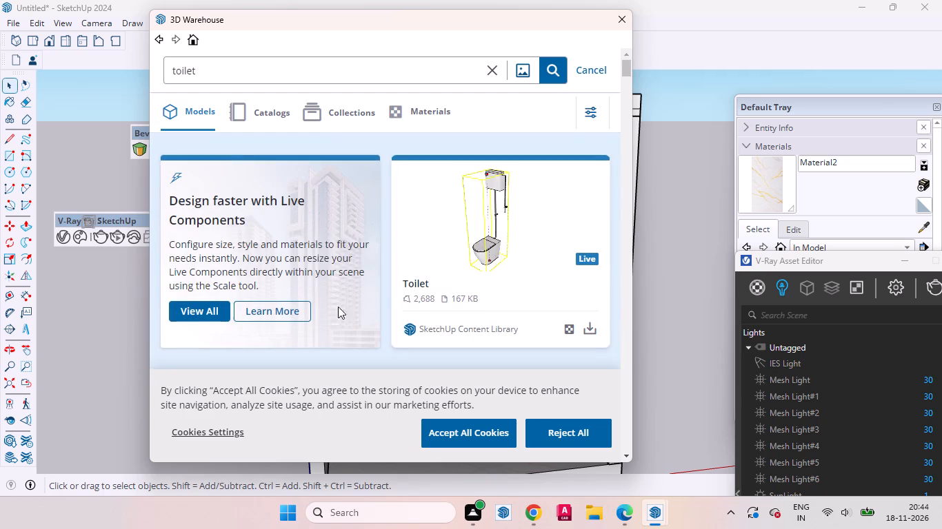
Load the wall-hung toilet set with paper holder, brush and hand shower into the model, placing it on the floor below the rounded recesses.
scroll(412, 255, "down", 3)
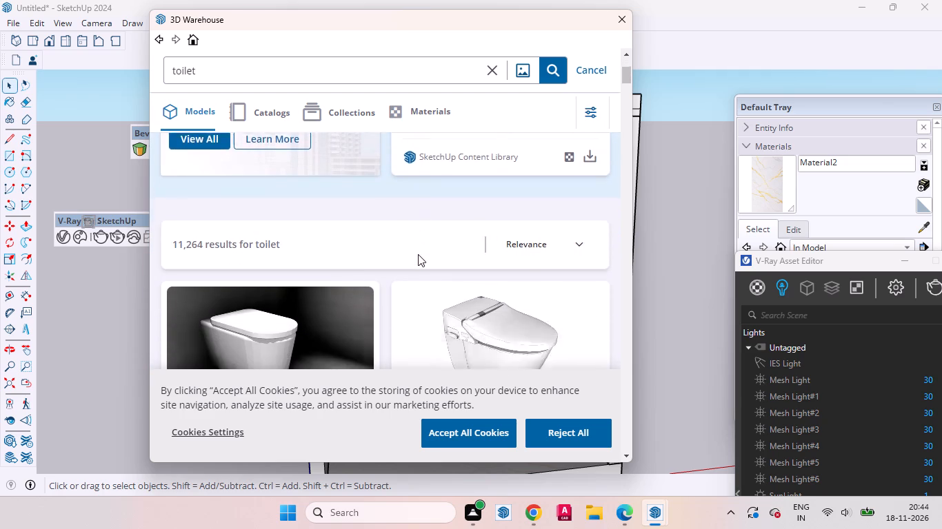
scroll(418, 254, "down", 1)
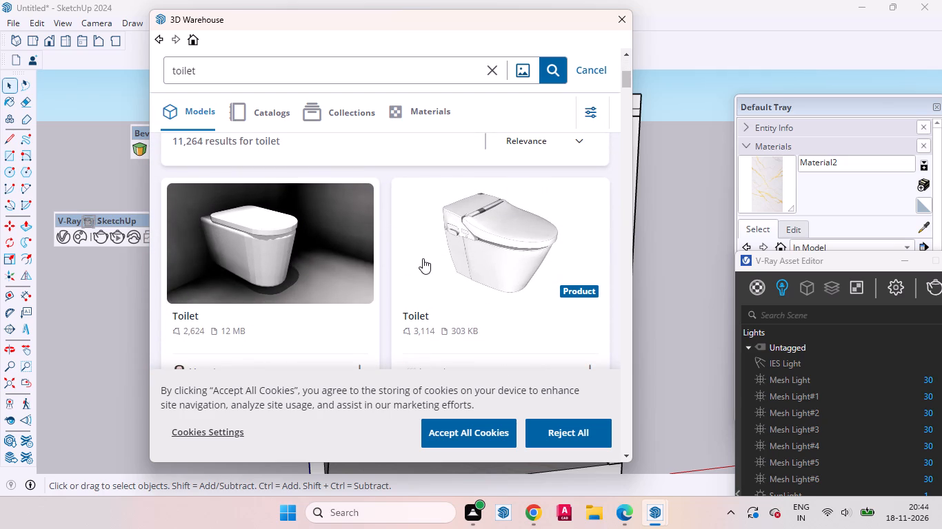
scroll(342, 327, "down", 1)
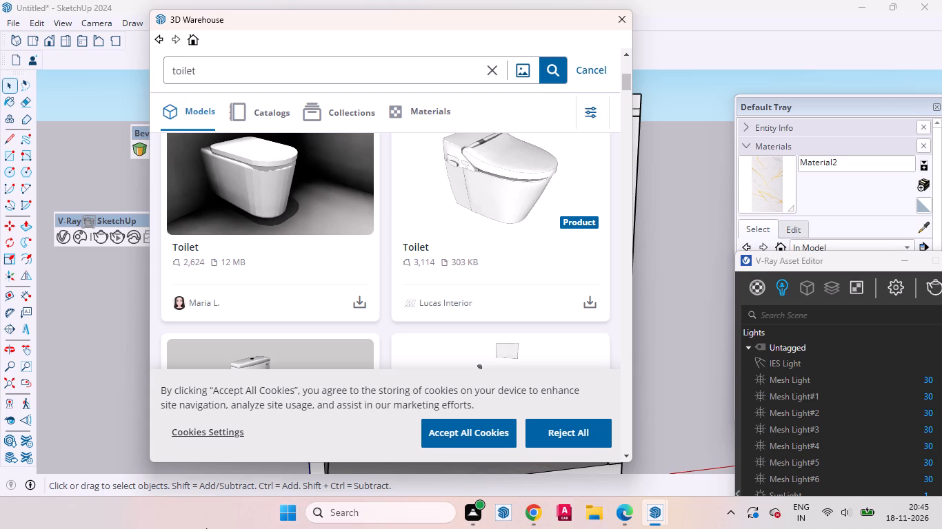
scroll(420, 334, "down", 6)
scroll(446, 298, "up", 3)
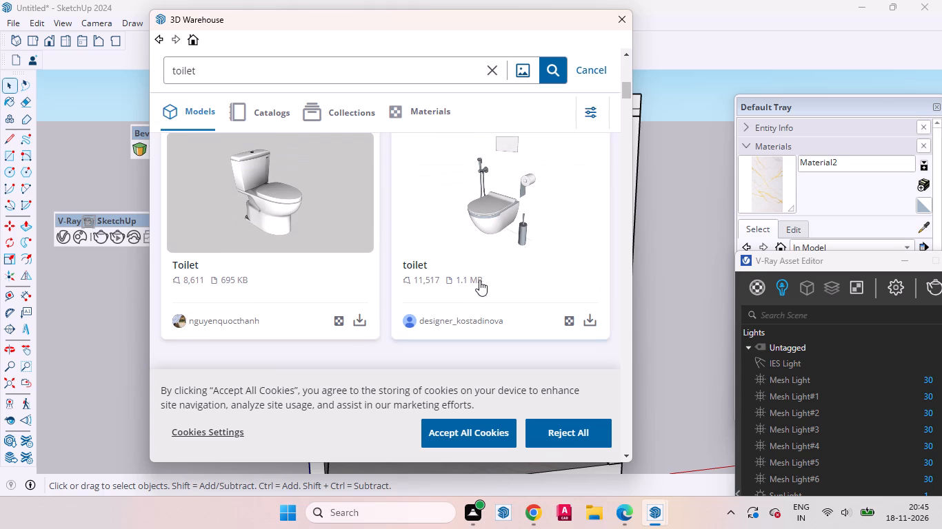
scroll(480, 280, "down", 1)
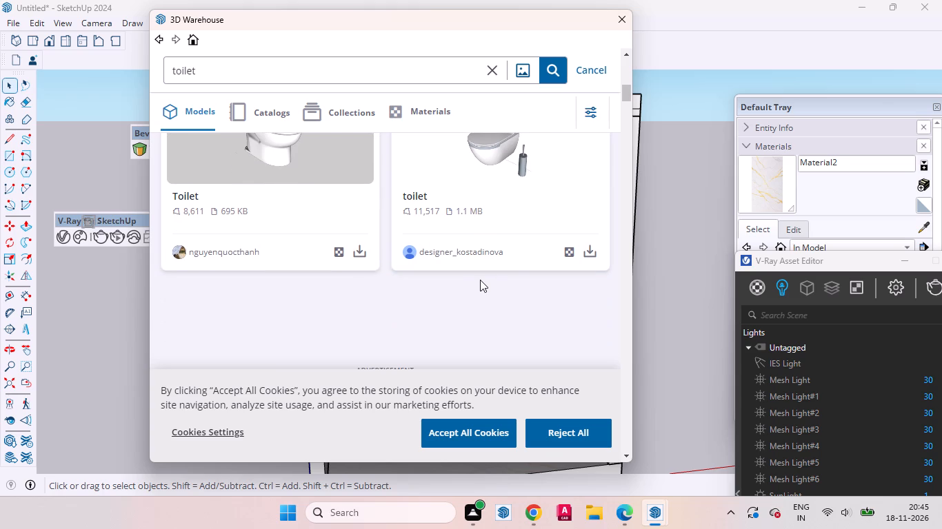
left_click(590, 247)
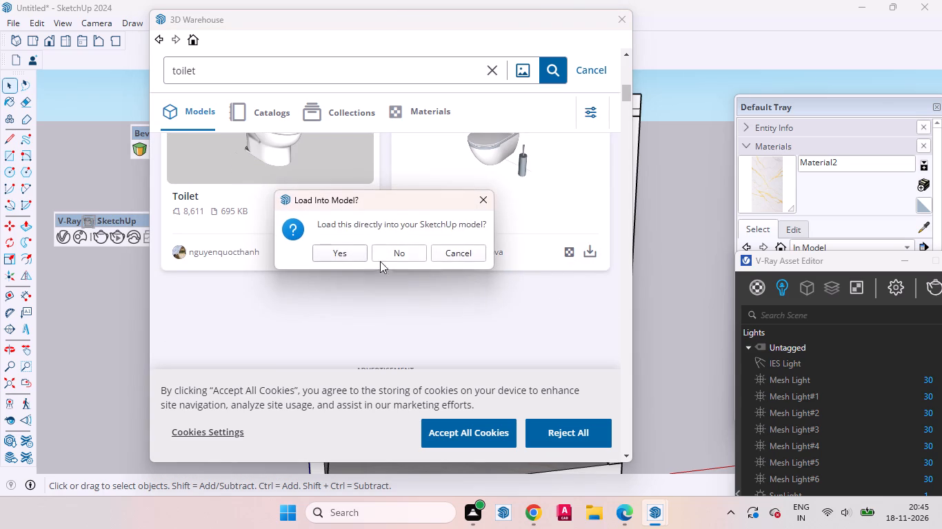
left_click(320, 253)
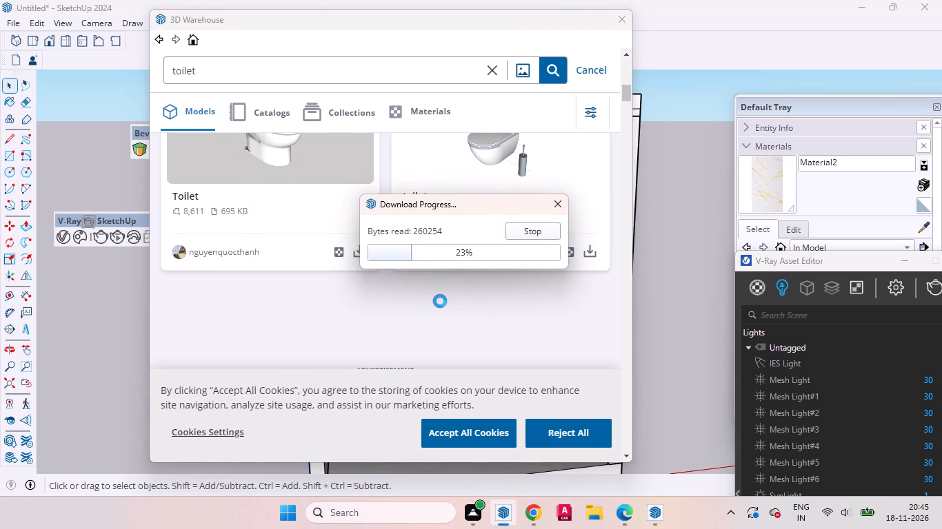
scroll(459, 355, "up", 2)
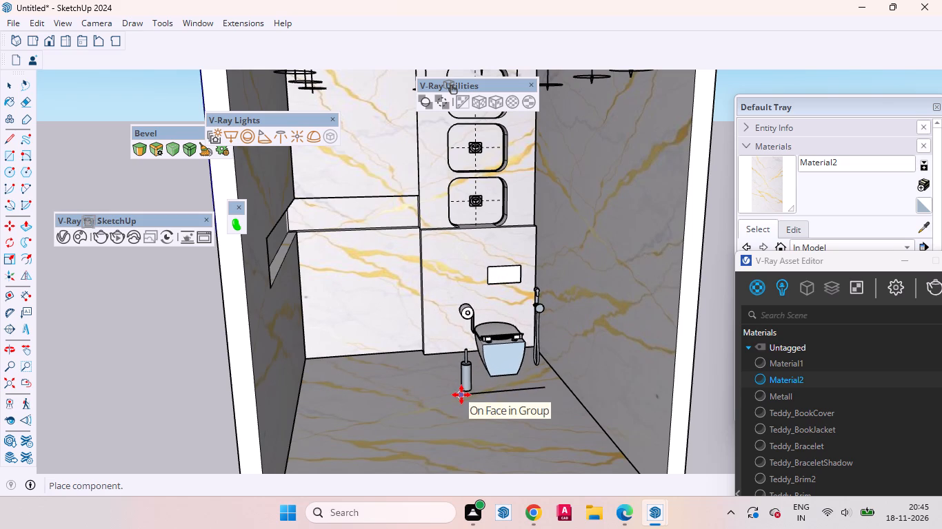
left_click(454, 395)
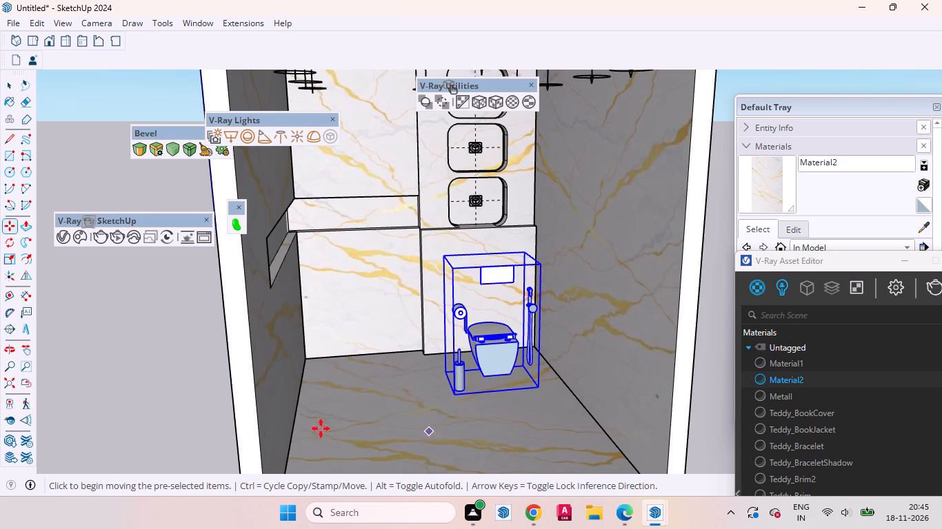
Flip the toilet set front to back about its green plane, turning the bowl towards the room's open front.
left_click(27, 272)
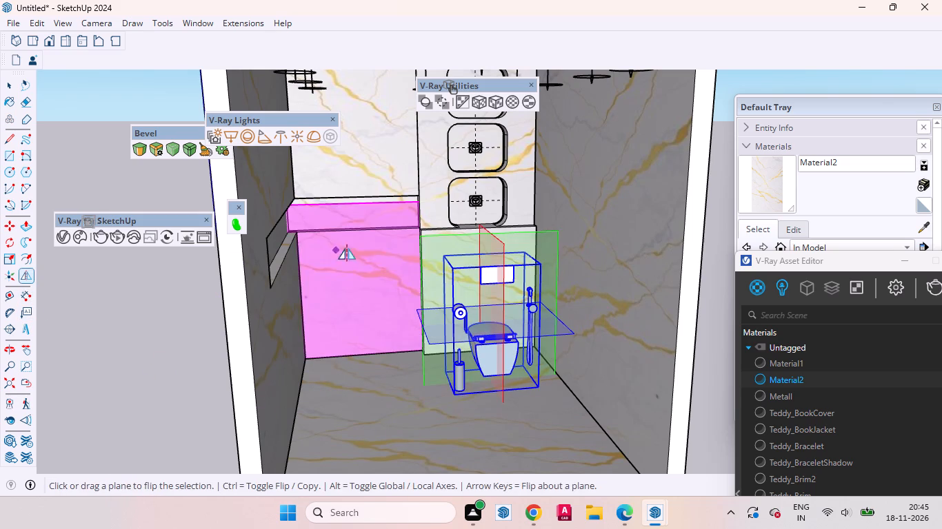
left_click(462, 252)
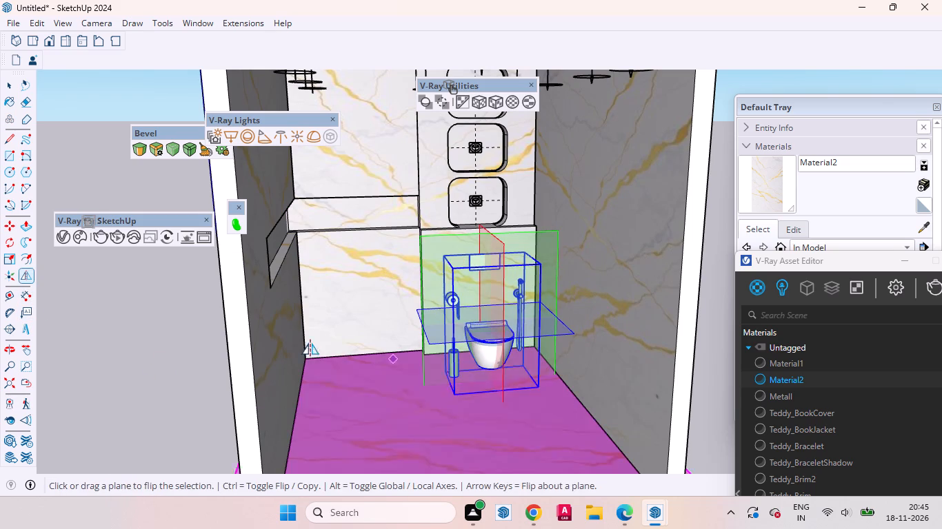
left_click(12, 88)
Move the toilet set back by its lower front corner towards the marble back wall below the rounded recesses.
scroll(541, 430, "up", 3)
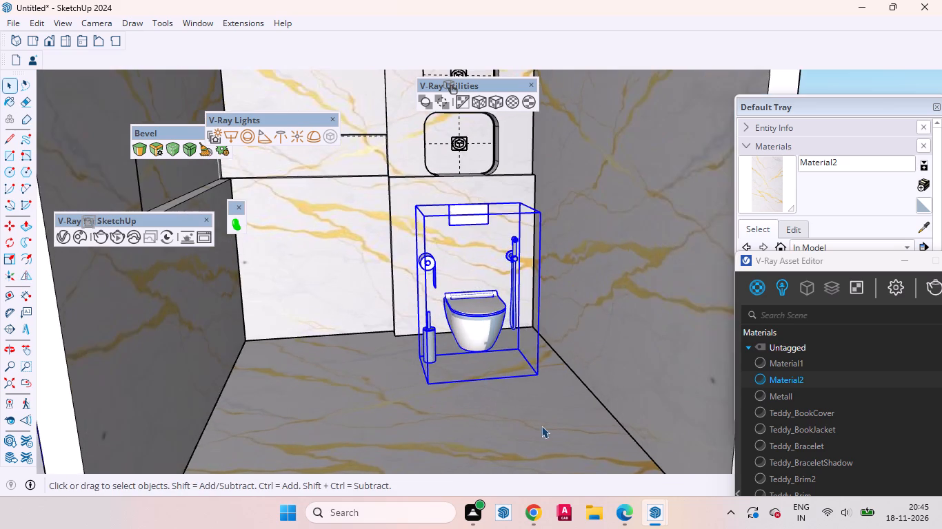
middle_click_drag(525, 423, 503, 521)
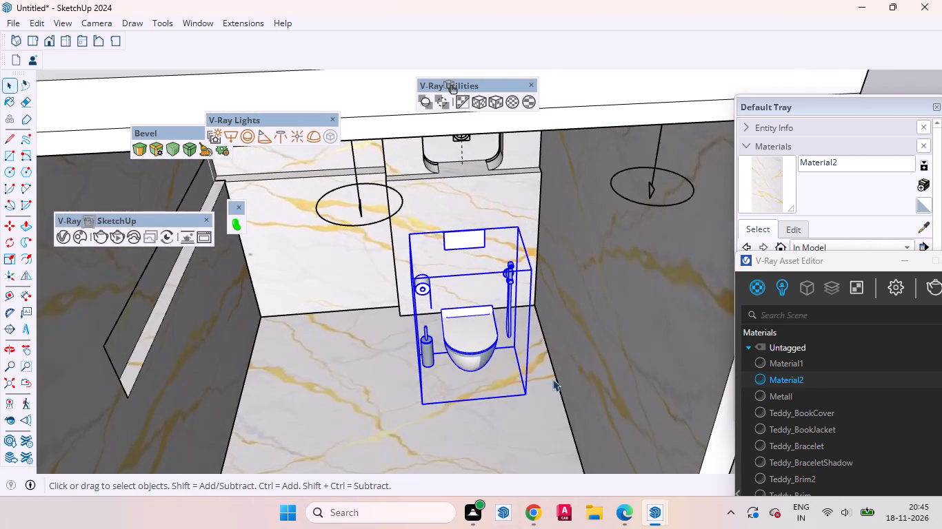
scroll(560, 367, "down", 3)
scroll(519, 402, "up", 2)
middle_click_drag(508, 399, 498, 375)
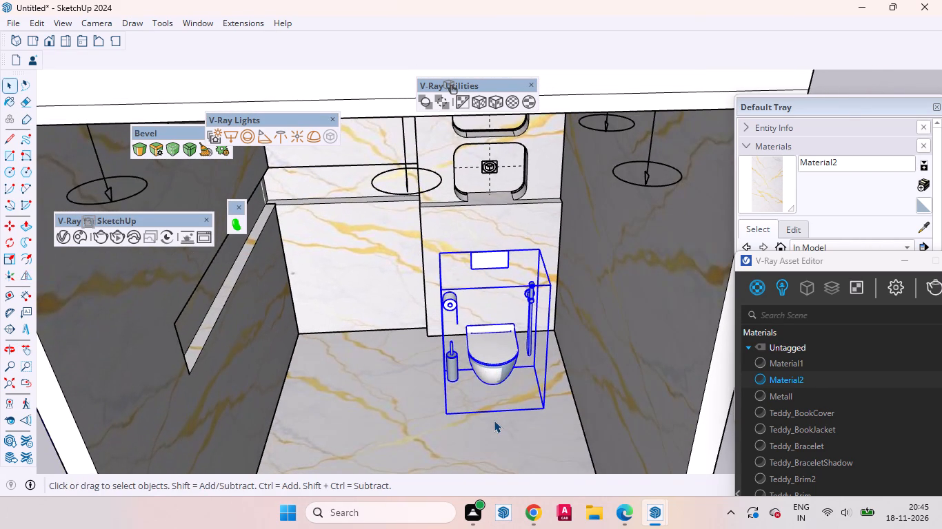
scroll(468, 435, "up", 1)
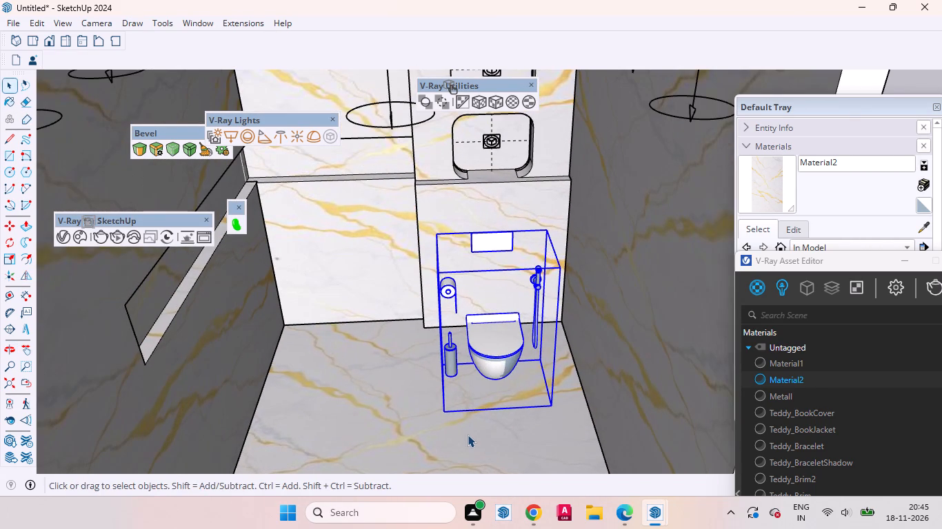
key("space")
type("m")
scroll(341, 237, "up", 4)
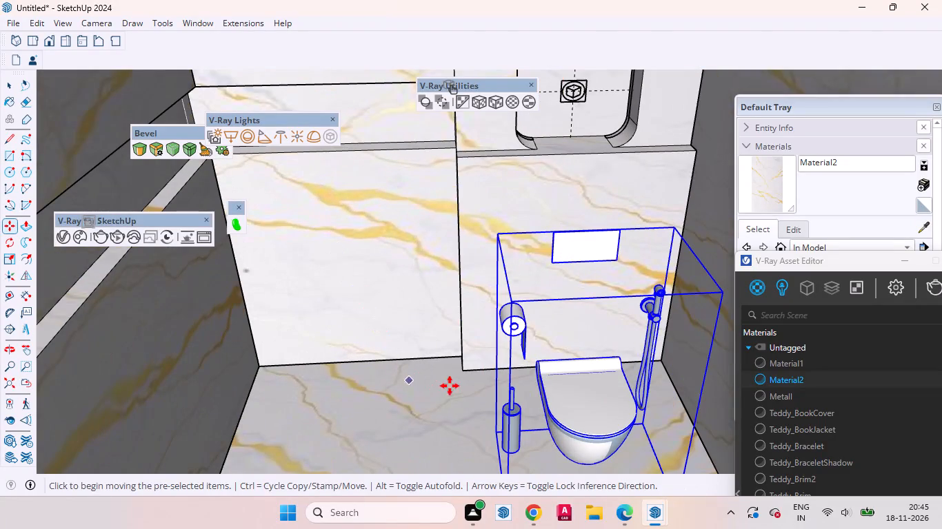
middle_click_drag(479, 382, 580, 426)
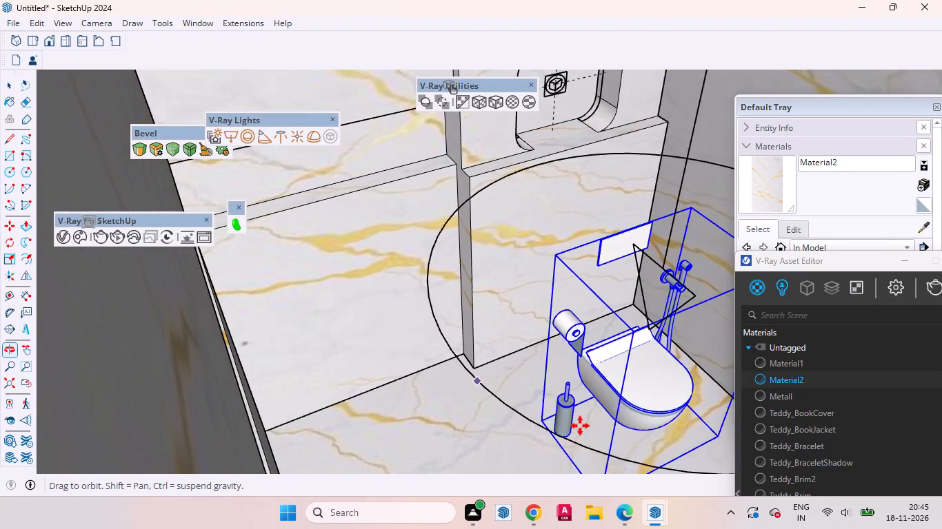
middle_click_drag(580, 426, 586, 424)
scroll(528, 445, "up", 7)
left_click(548, 403)
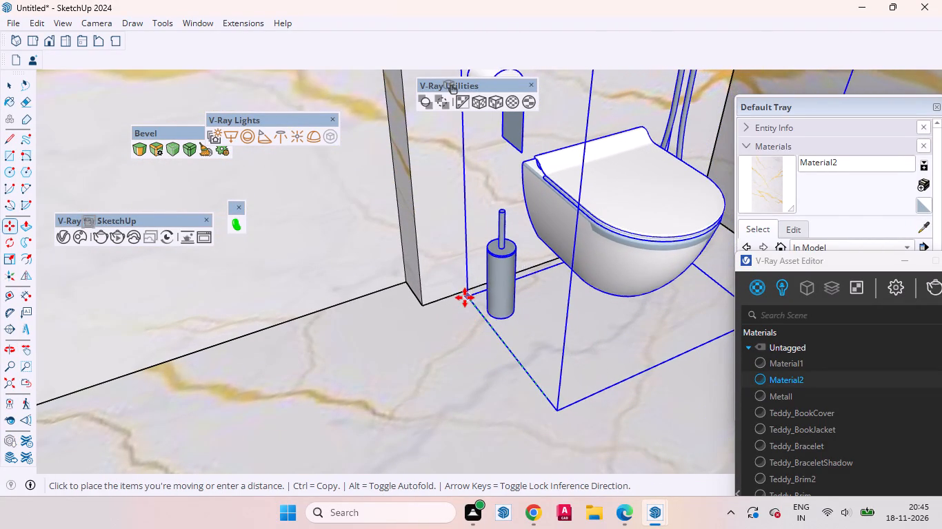
left_click(463, 293)
Check the toilet set's placement against the back wall and floor from the front and from above, and deselect it.
middle_click_drag(496, 378, 432, 368)
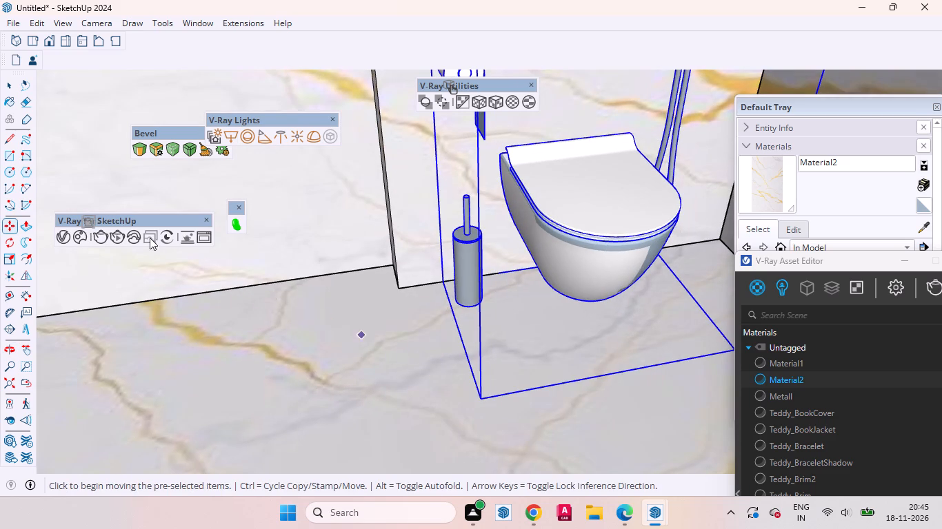
left_click(49, 36)
scroll(513, 349, "down", 4)
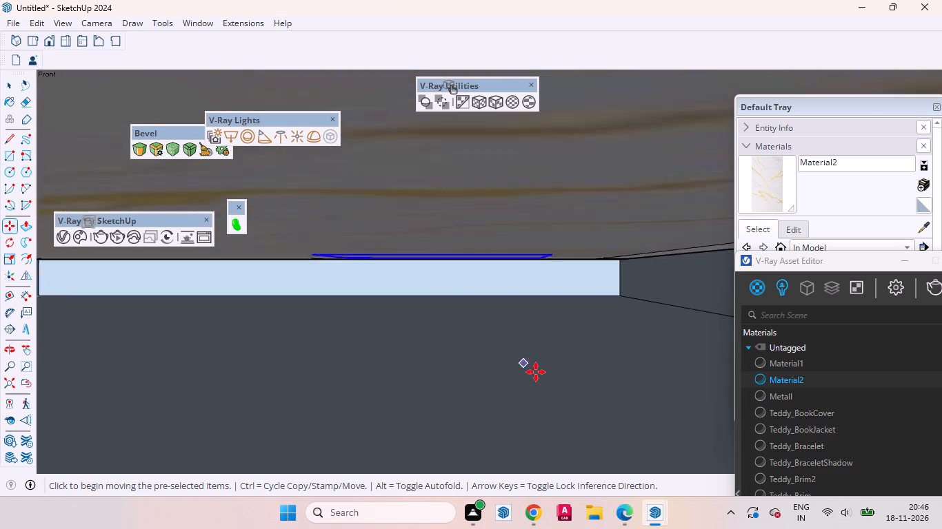
scroll(571, 378, "down", 20)
scroll(571, 378, "down", 4)
middle_click_drag(525, 288, 533, 431)
scroll(533, 326, "down", 11)
left_click(3, 82)
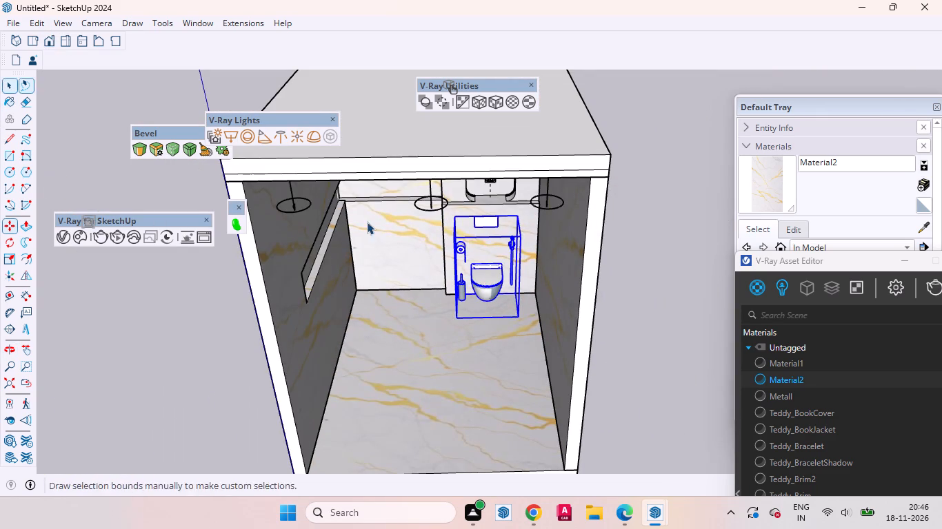
left_click(629, 322)
Open the toilet's nested groups and paint all the bowl's faces with the black Color M09 from the Colors collection.
scroll(539, 298, "up", 17)
middle_click_drag(532, 284, 521, 279)
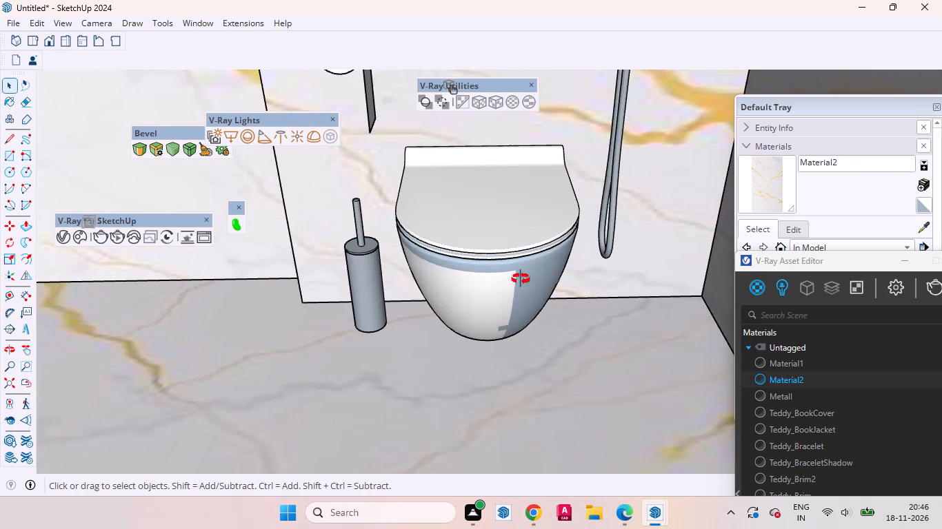
middle_click_drag(521, 279, 494, 229)
triple_click(494, 229)
triple_click(485, 209)
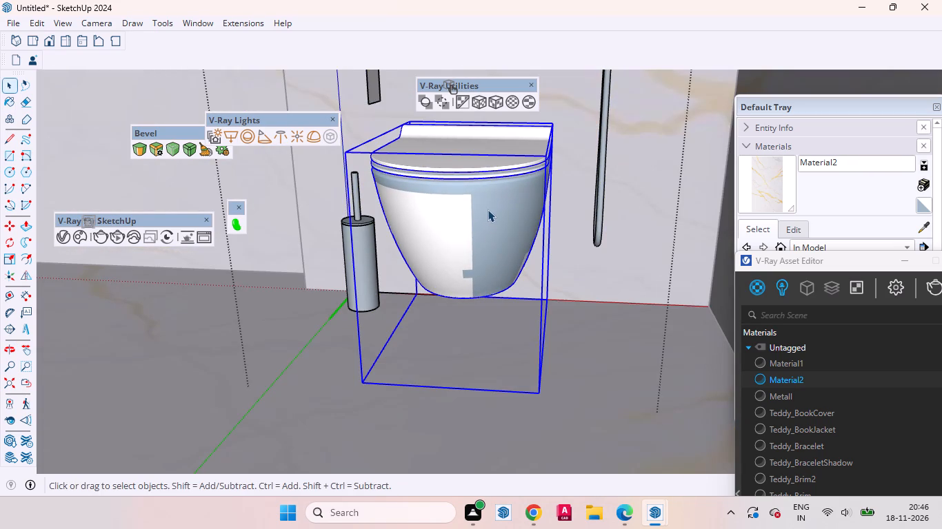
left_click(491, 210)
triple_click(493, 210)
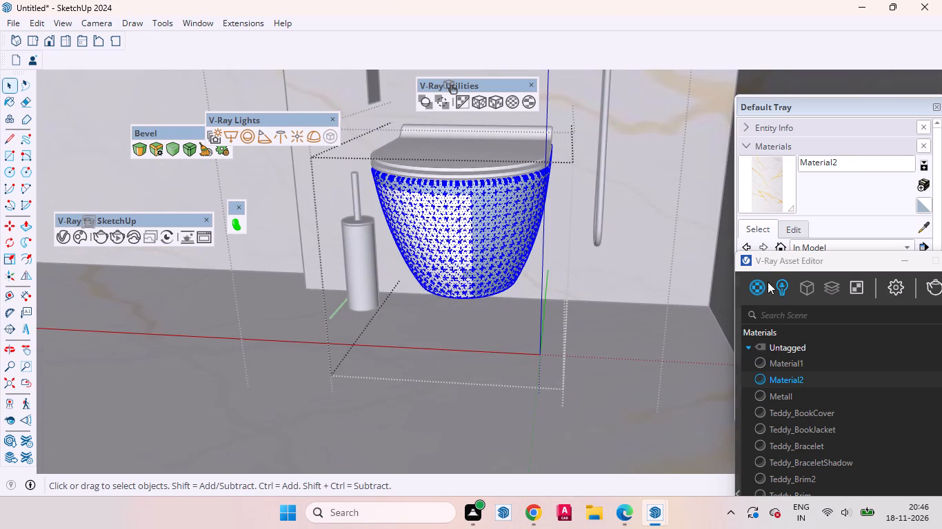
left_click_drag(850, 266, 410, 344)
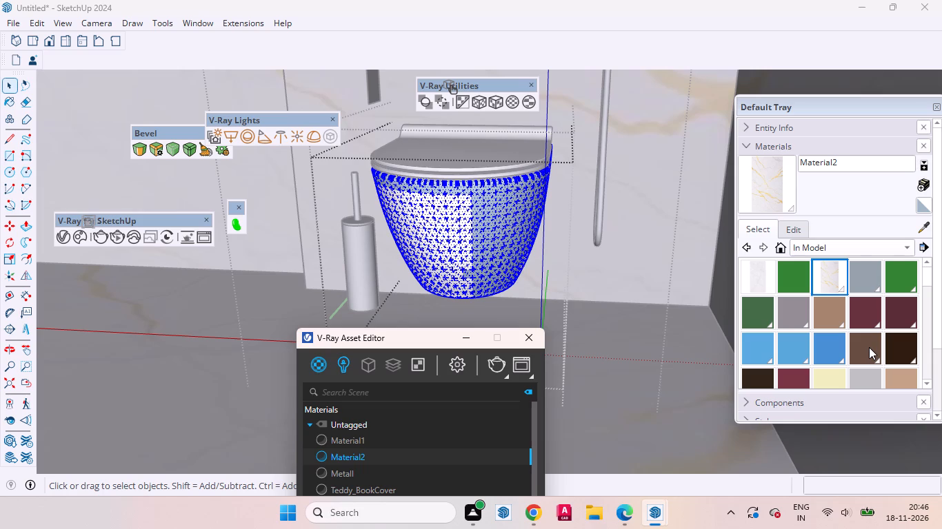
left_click(909, 246)
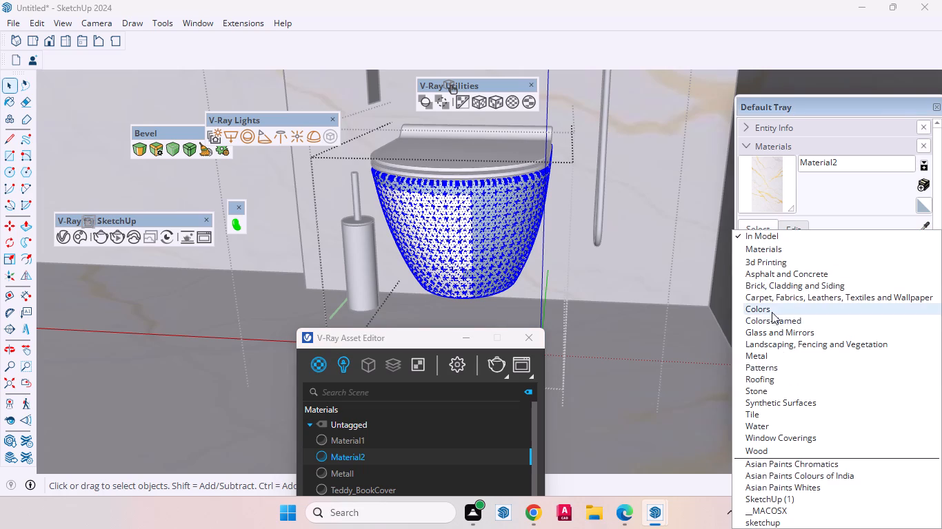
left_click(767, 307)
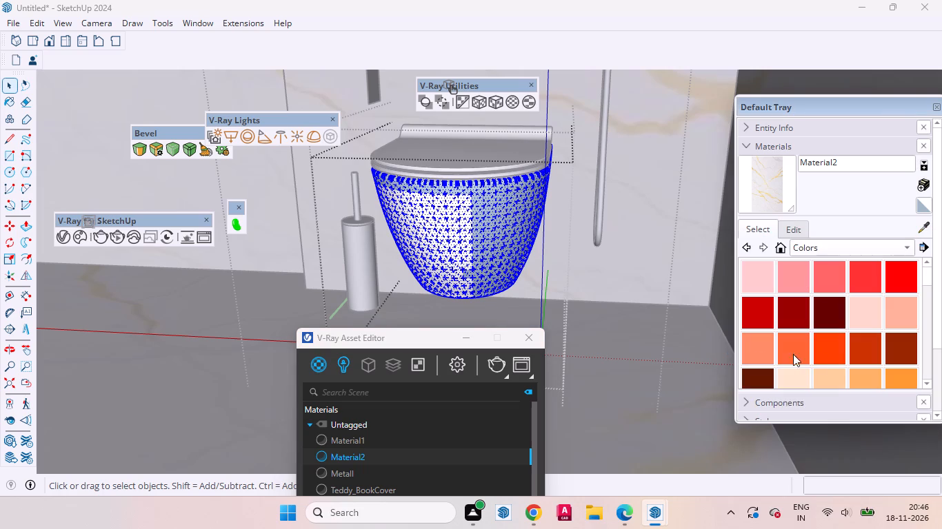
scroll(810, 335, "down", 15)
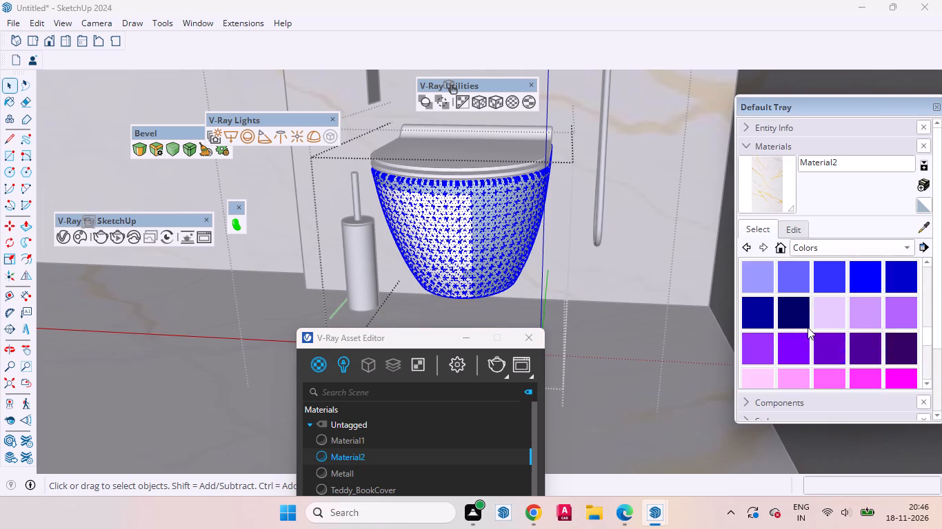
scroll(808, 327, "down", 5)
left_click(747, 347)
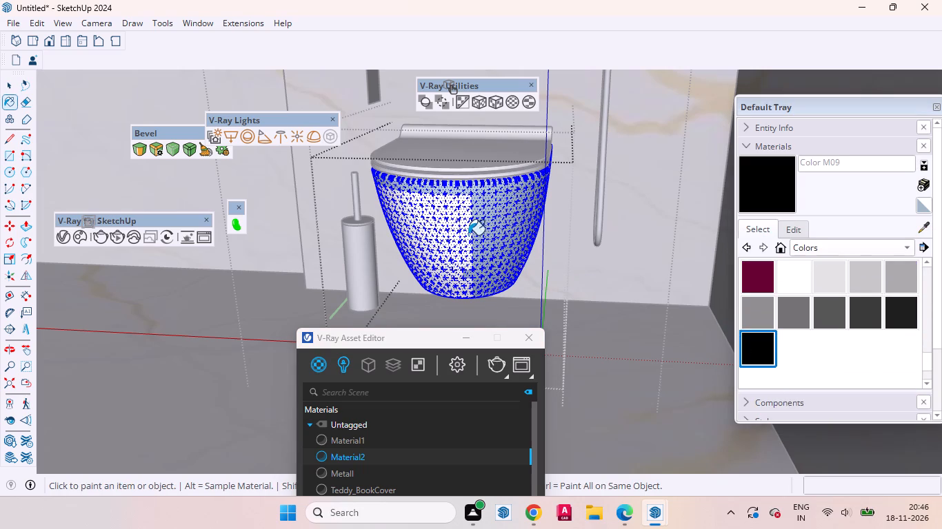
left_click(468, 235)
left_click(490, 227)
left_click(461, 258)
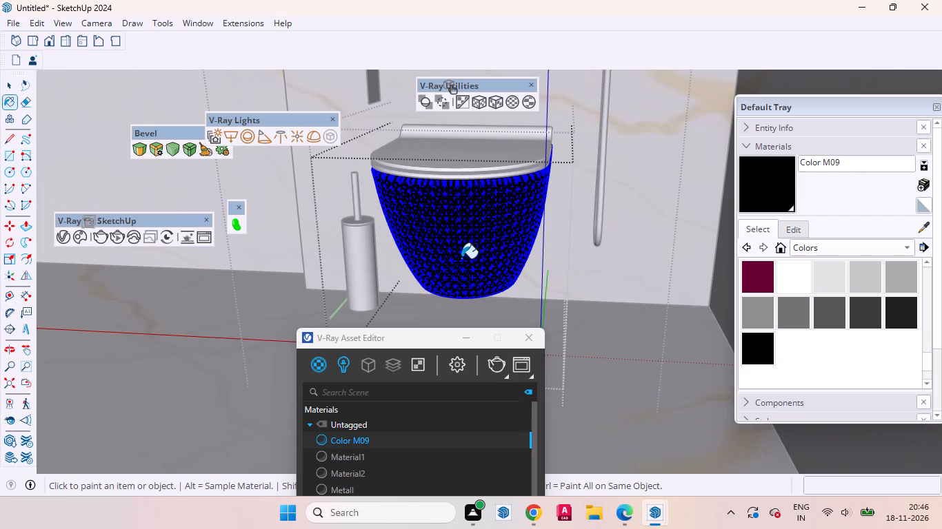
Try to paint the toilet seat's edge with Color M09, and close the toilet set's nested groups.
middle_click_drag(419, 234, 606, 283)
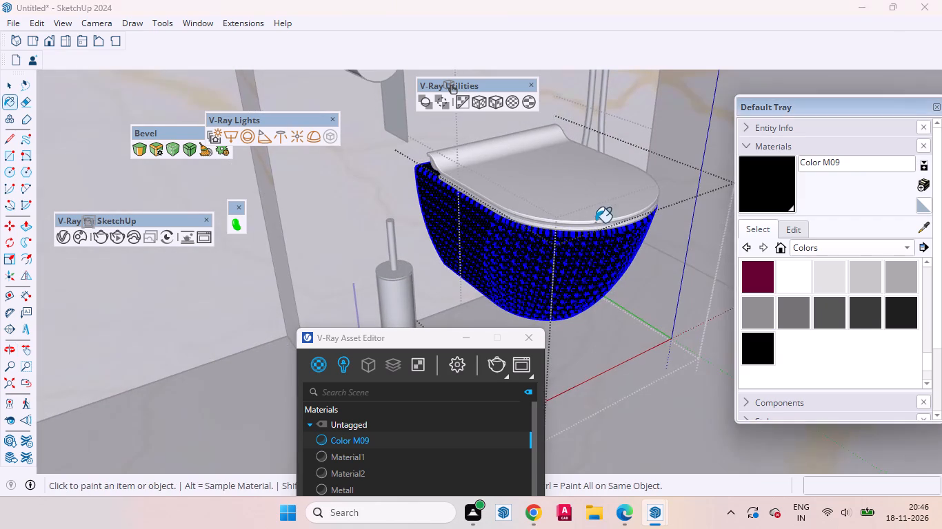
left_click(591, 213)
left_click(12, 87)
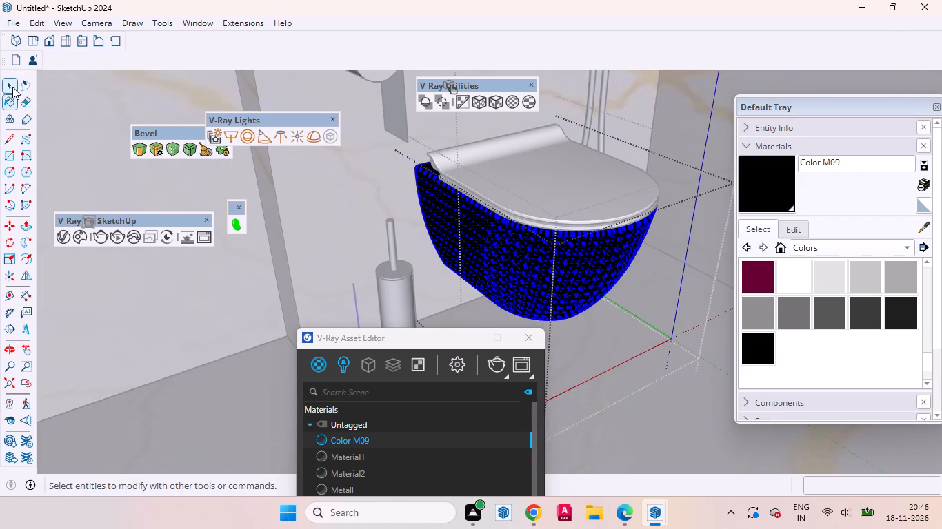
scroll(353, 213, "down", 20)
scroll(353, 213, "down", 3)
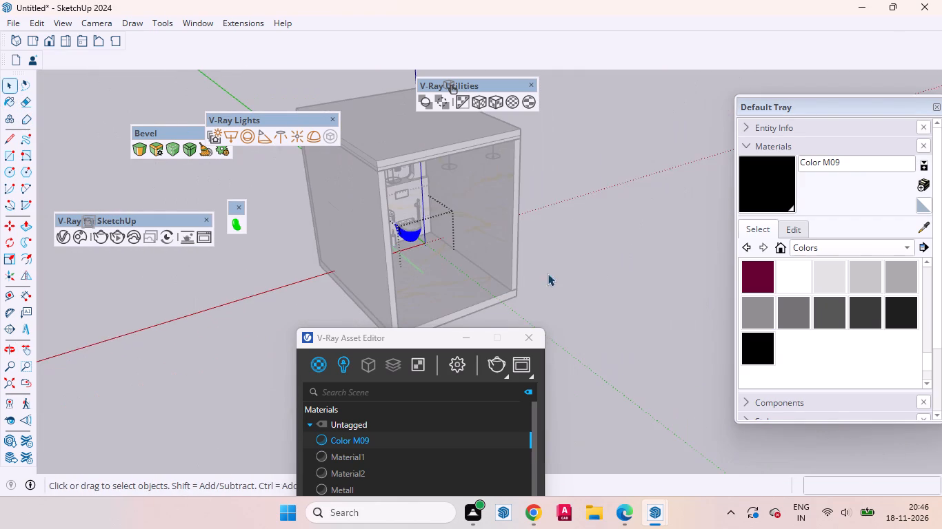
double_click(601, 280)
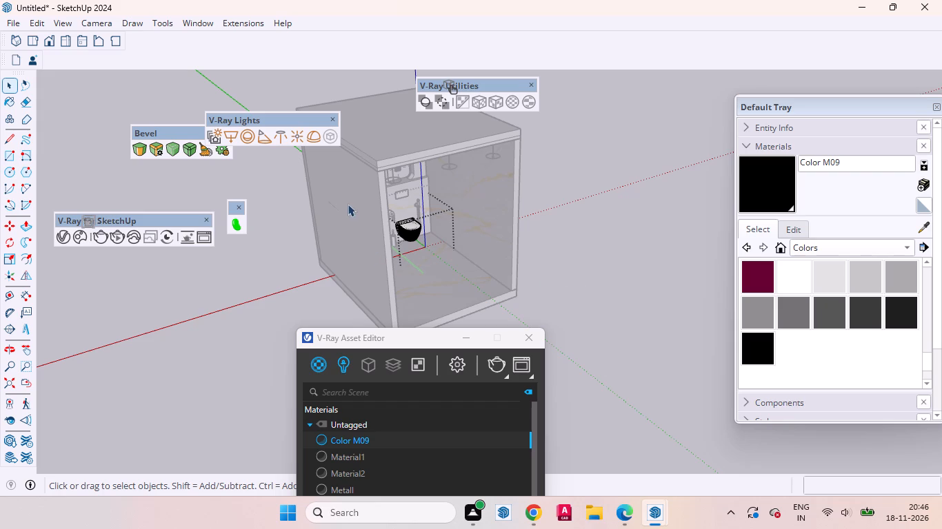
double_click(632, 260)
left_click(609, 267)
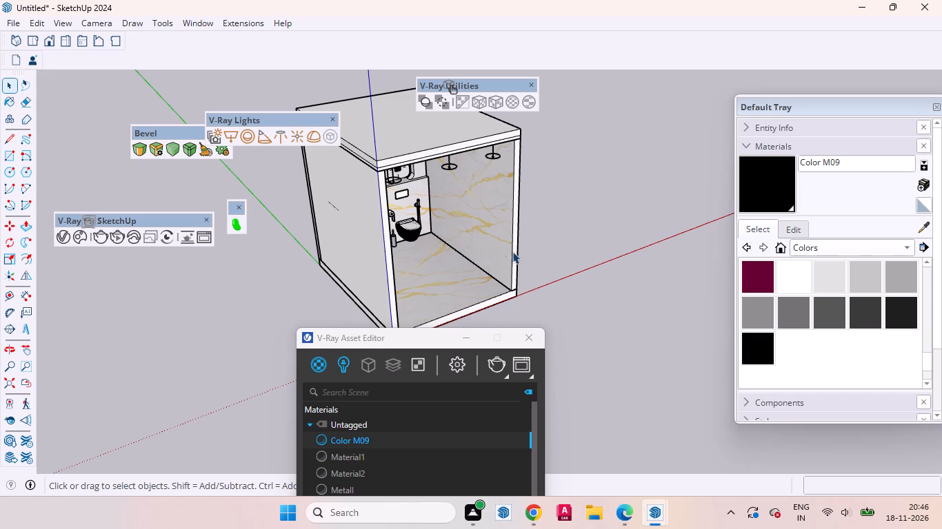
Examine the black toilet bowl against the marble wall and floor, from the whole room and close up.
scroll(465, 251, "down", 4)
left_click(543, 251)
scroll(421, 247, "up", 15)
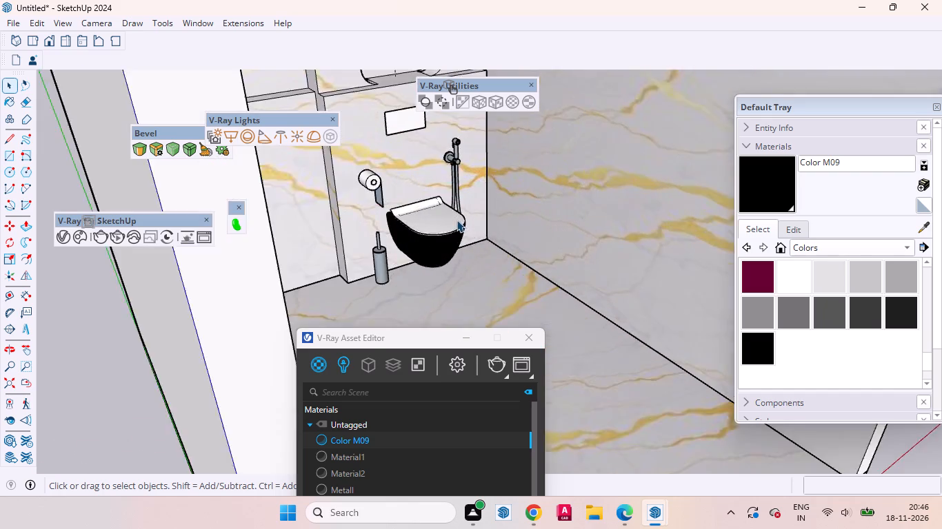
scroll(457, 220, "up", 4)
middle_click_drag(441, 230, 345, 165)
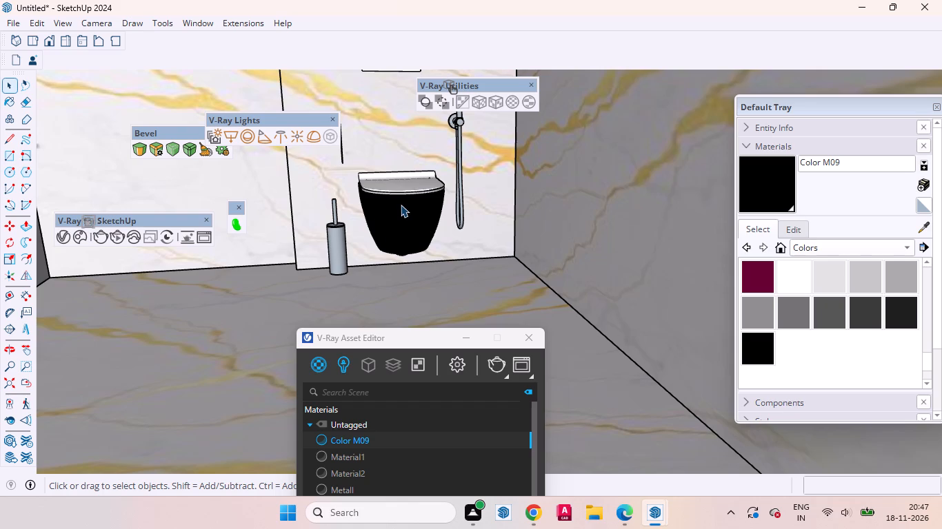
scroll(392, 222, "up", 1)
scroll(421, 248, "down", 2)
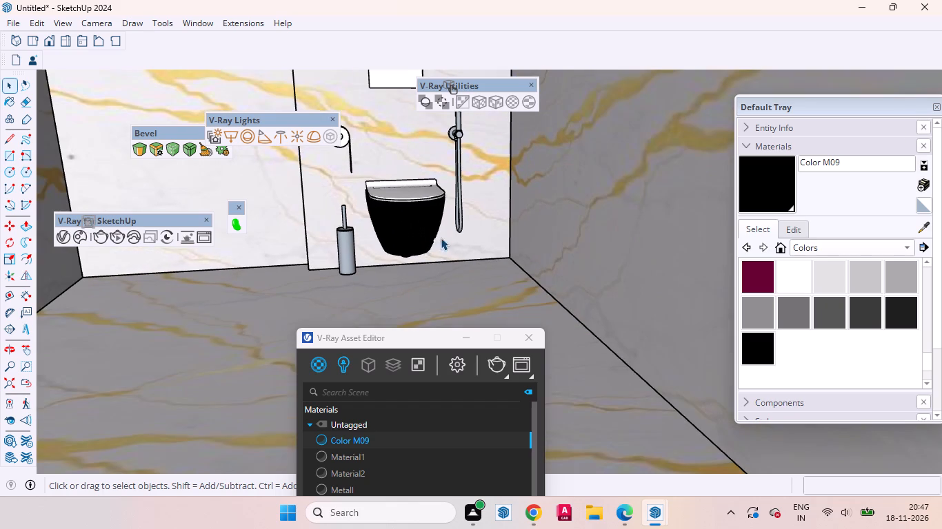
scroll(423, 231, "up", 2)
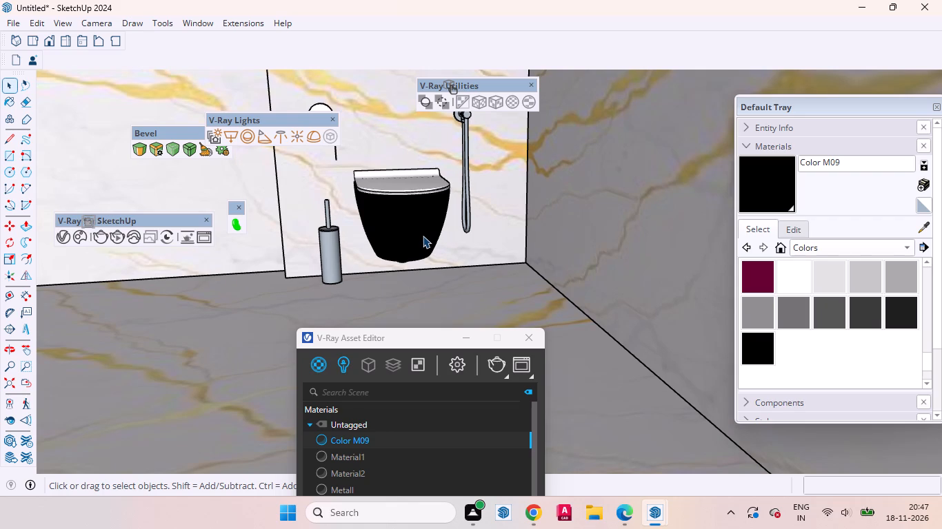
scroll(423, 236, "up", 1)
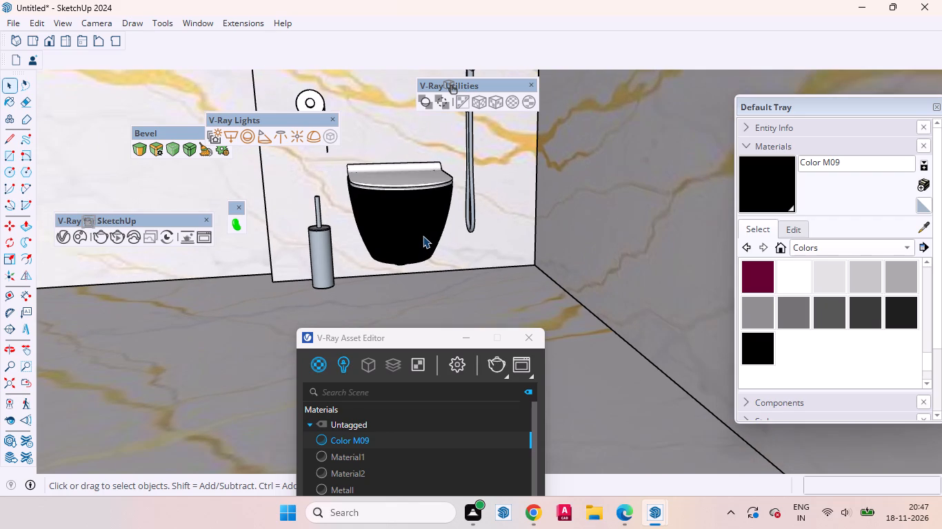
scroll(423, 236, "up", 3)
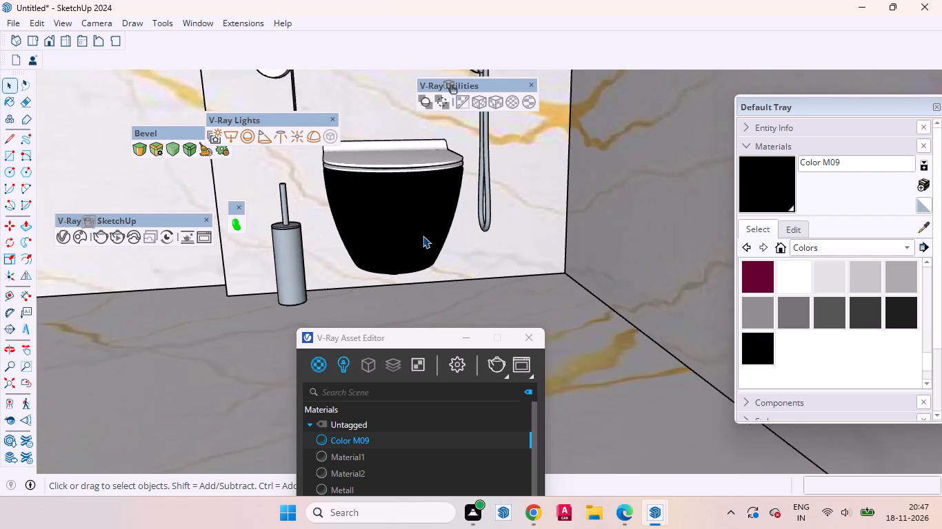
scroll(423, 236, "up", 1)
scroll(360, 196, "up", 2)
Open the toilet lid's nested group and paint all the lid's faces with the black Color M09.
middle_click_drag(352, 199, 417, 231)
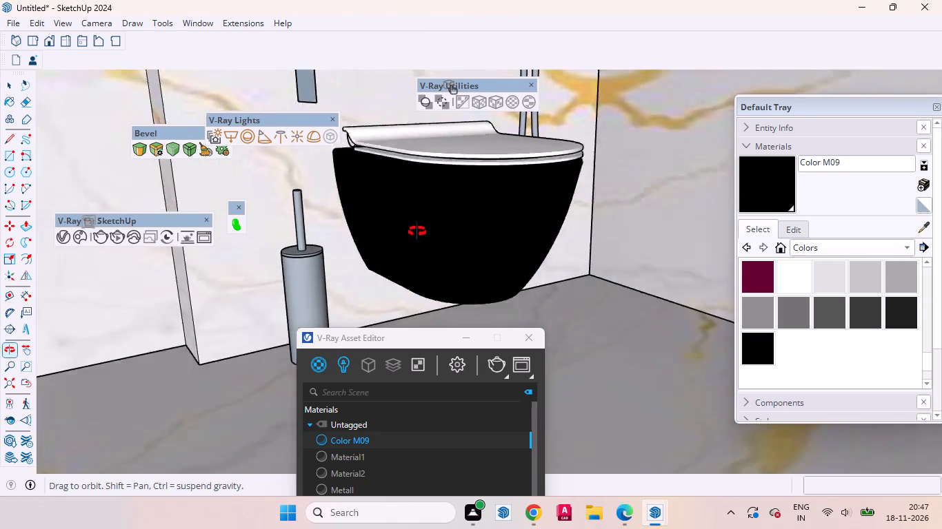
middle_click_drag(417, 231, 366, 282)
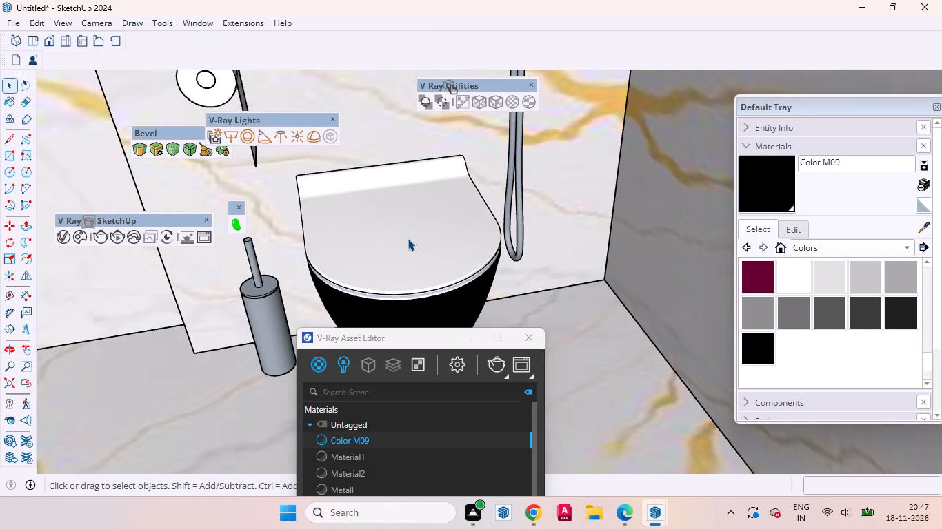
triple_click(408, 238)
left_click(422, 242)
double_click(417, 242)
left_click(390, 245)
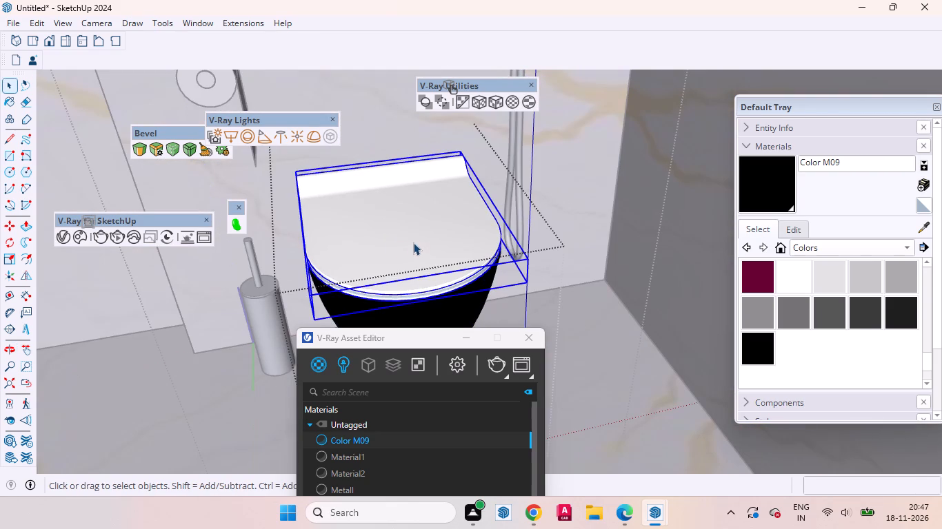
double_click(405, 241)
left_click(420, 241)
triple_click(410, 238)
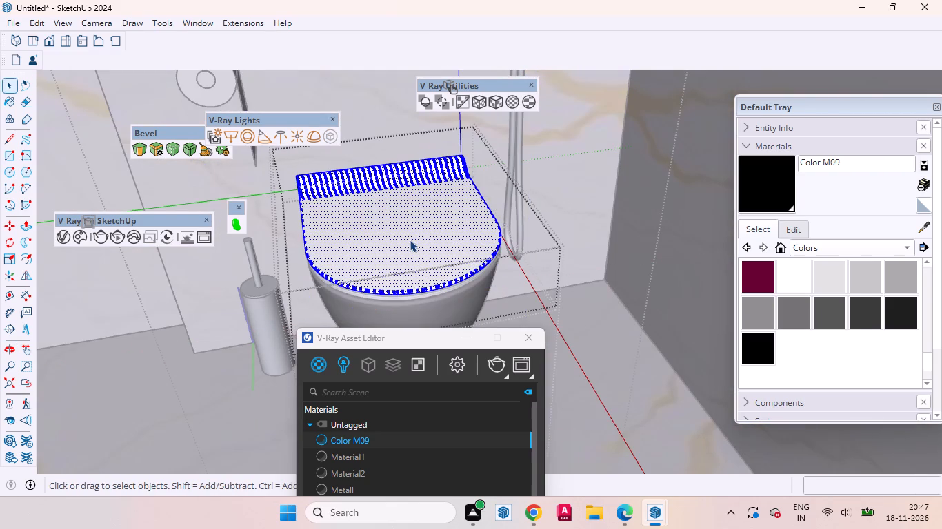
left_click(410, 240)
left_click(776, 188)
left_click(437, 256)
Try to paint the seat ring under the lid with Color M09, and close the toilet set's nested groups.
scroll(407, 291, "up", 1)
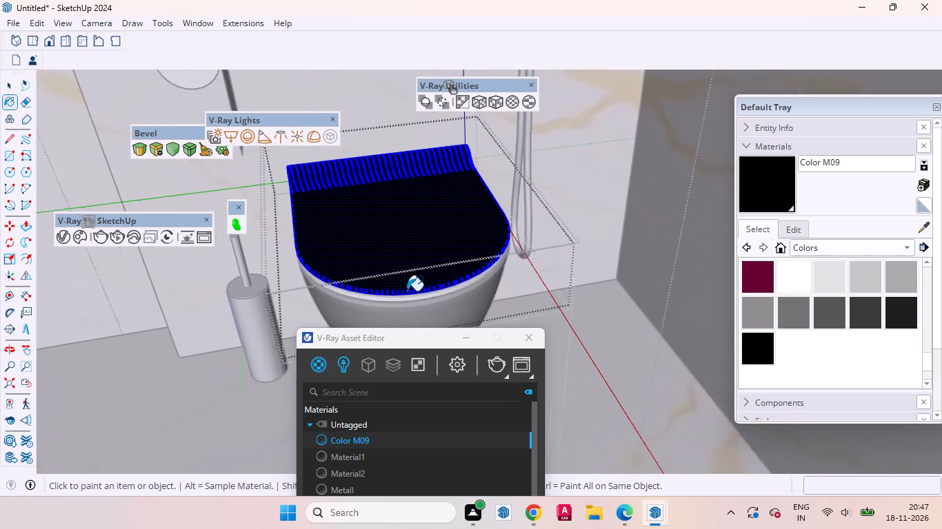
scroll(407, 291, "up", 19)
left_click(410, 273)
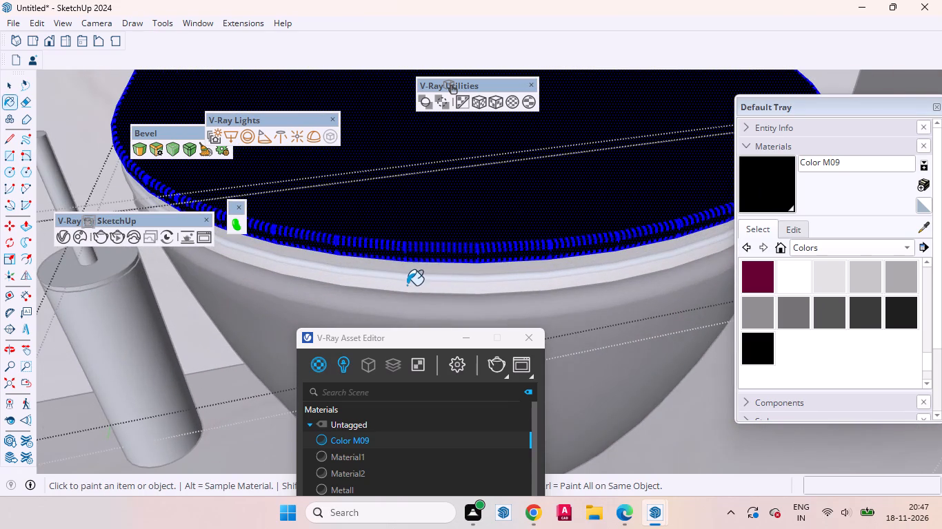
scroll(408, 285, "down", 10)
key("space")
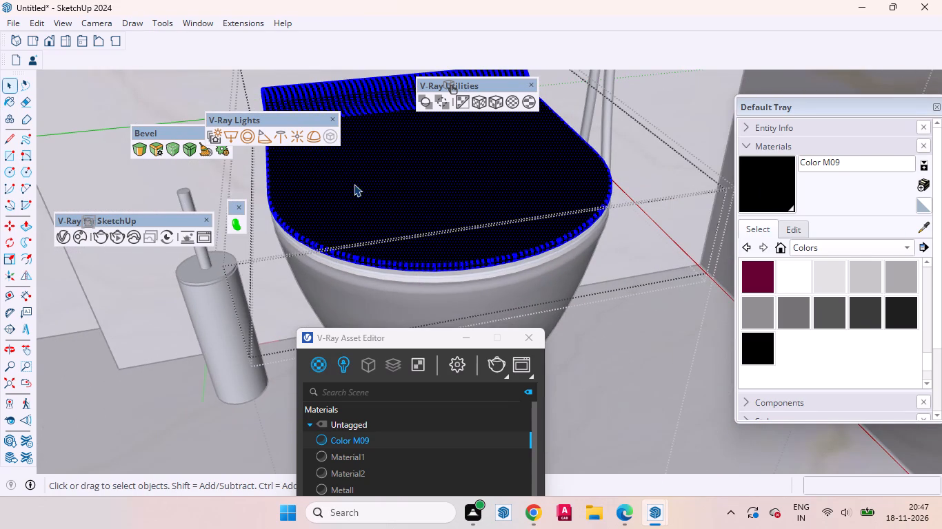
left_click(43, 45)
scroll(391, 218, "down", 7)
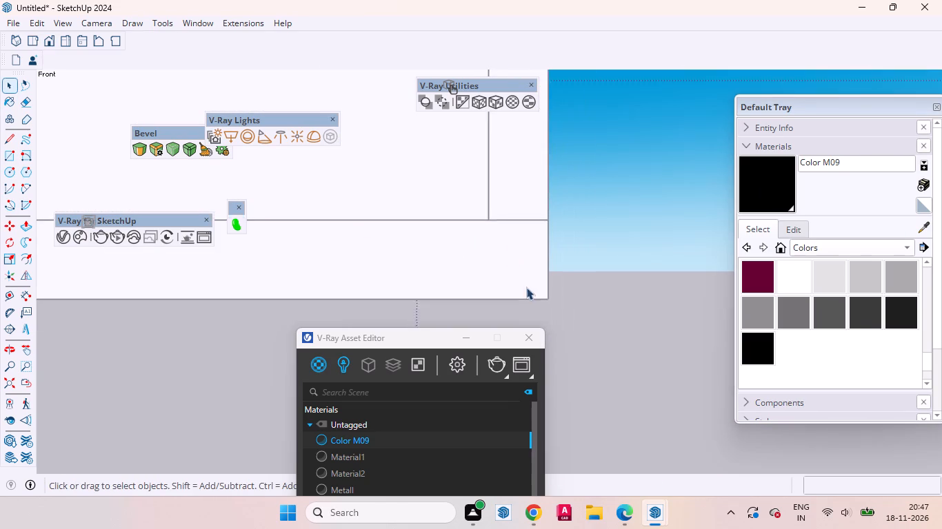
scroll(526, 287, "down", 20)
scroll(526, 287, "down", 7)
left_click(608, 276)
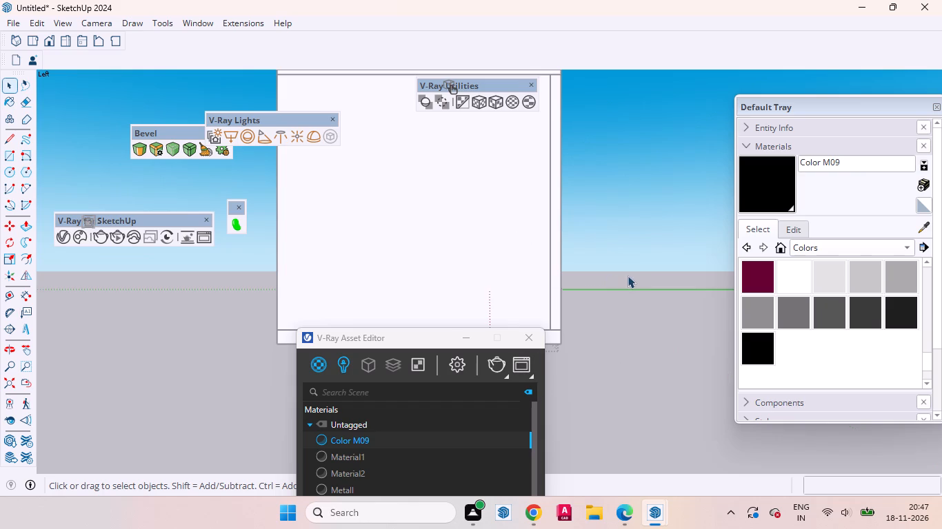
double_click(645, 260)
left_click(628, 269)
Orbit around the room to its open front and examine the black toilet bowl and lid on the marble wall.
middle_click_drag(641, 265, 609, 386)
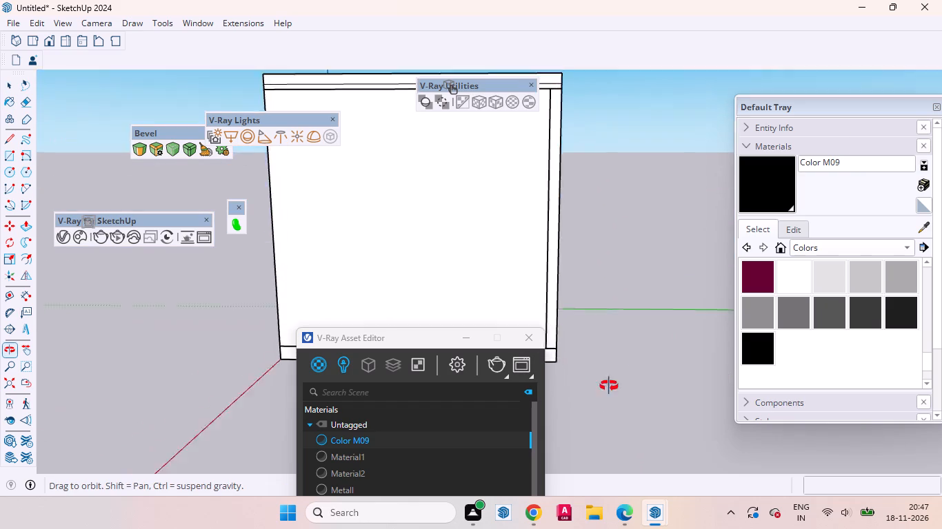
middle_click_drag(609, 386, 258, 380)
middle_click_drag(481, 234, 446, 396)
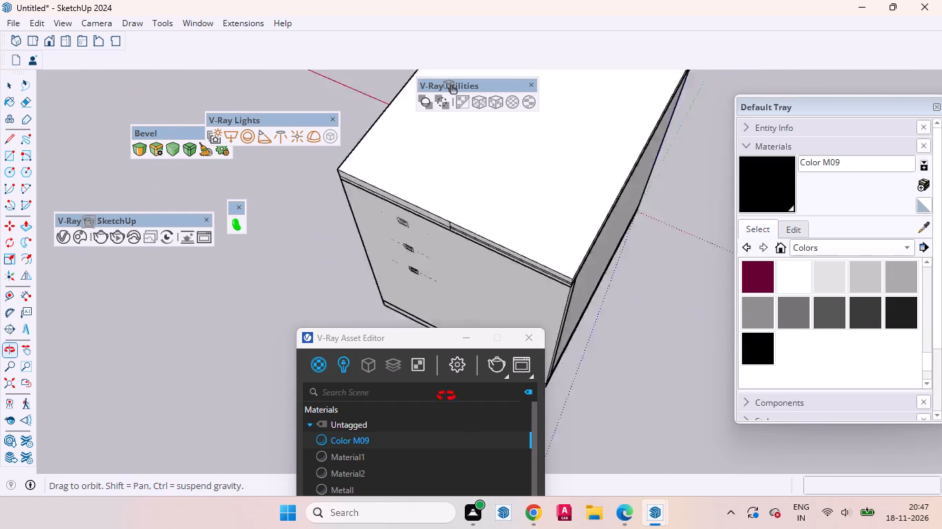
middle_click_drag(446, 396, 625, 256)
scroll(643, 260, "down", 9)
middle_click_drag(494, 270, 941, 295)
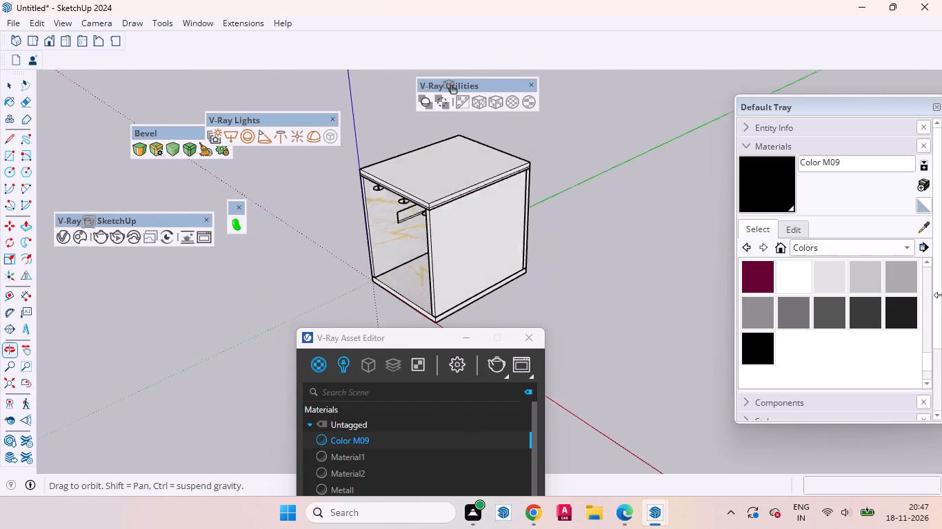
middle_click_drag(941, 295, 941, 295)
scroll(539, 281, "up", 2)
middle_click_drag(475, 269, 699, 194)
left_click(556, 264)
scroll(404, 278, "up", 3)
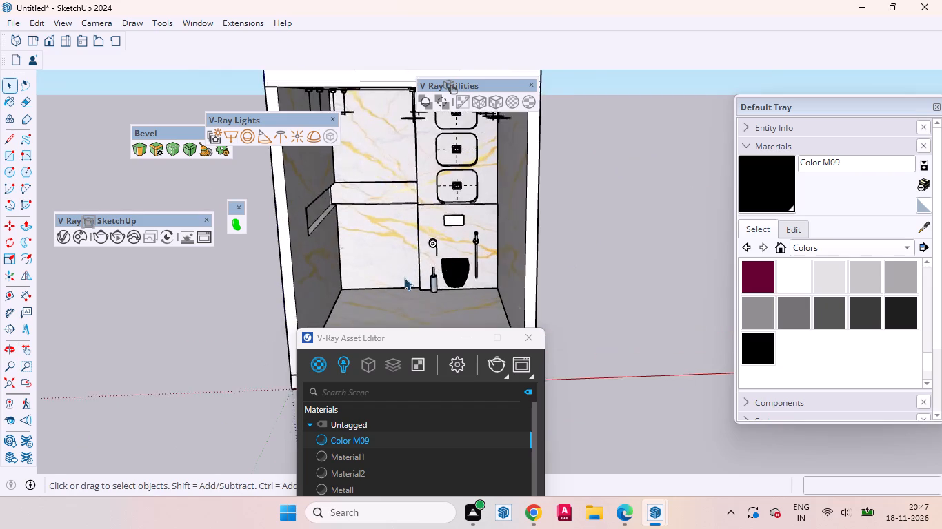
scroll(404, 278, "up", 5)
scroll(510, 167, "down", 2)
scroll(510, 167, "up", 1)
scroll(511, 167, "down", 5)
scroll(462, 250, "up", 11)
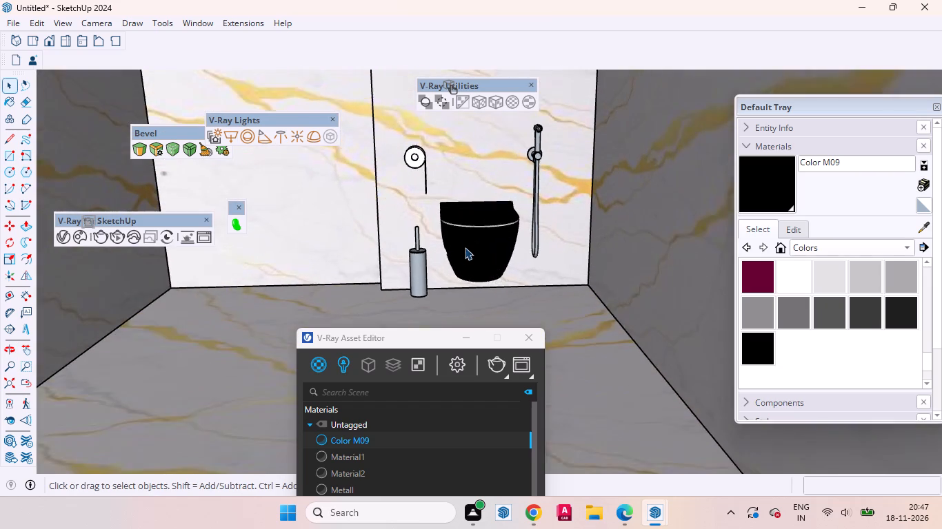
middle_click_drag(465, 247, 465, 271)
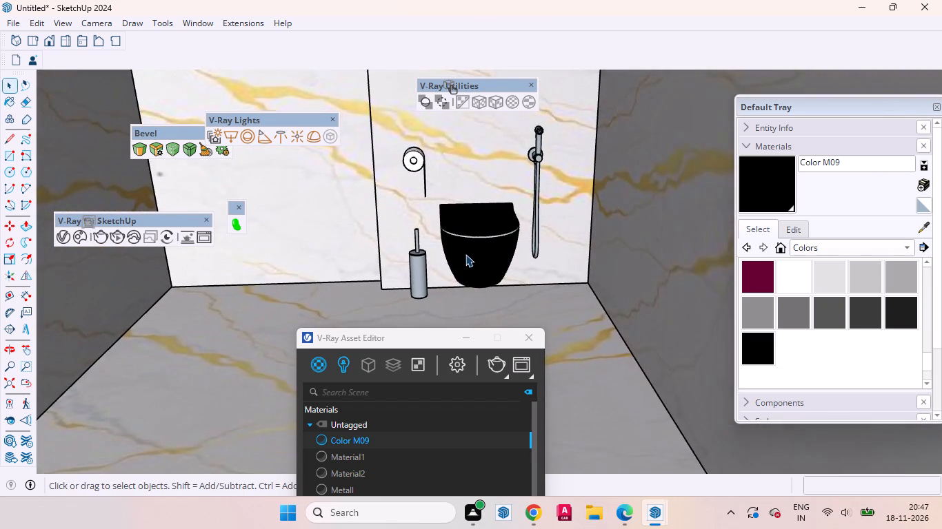
Examine the black toilet's bowl, lid and seat ring close up and from the room's open front.
scroll(470, 245, "up", 16)
middle_click_drag(385, 222, 427, 201)
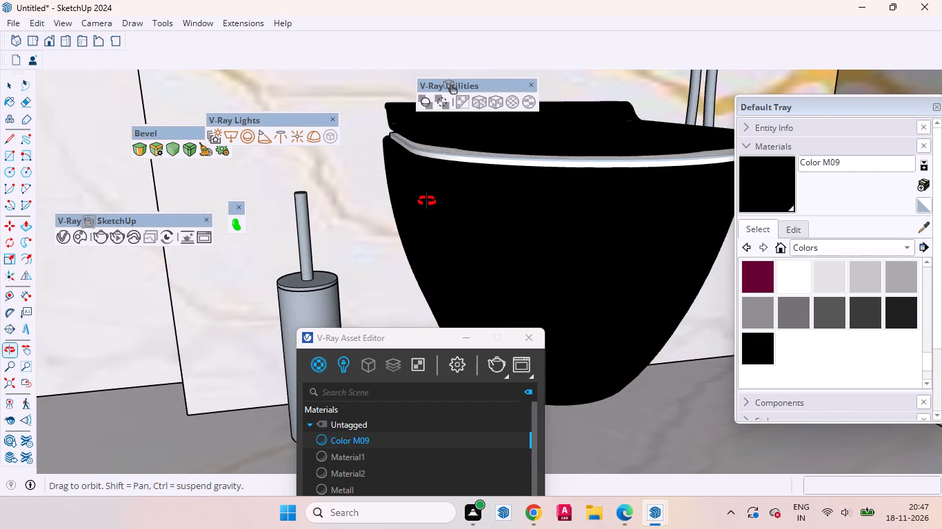
middle_click_drag(427, 201, 397, 217)
scroll(453, 185, "up", 7)
scroll(445, 202, "down", 4)
scroll(445, 208, "up", 1)
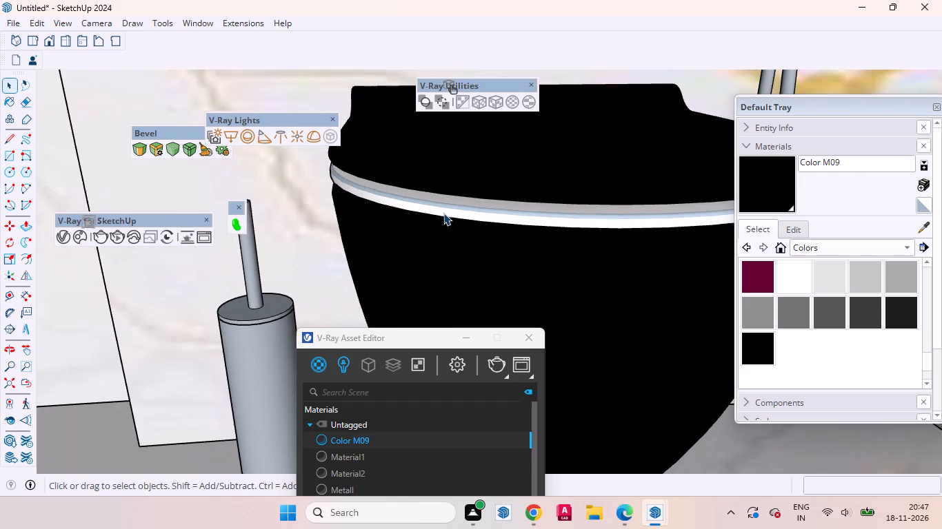
scroll(440, 212, "down", 20)
scroll(440, 212, "down", 17)
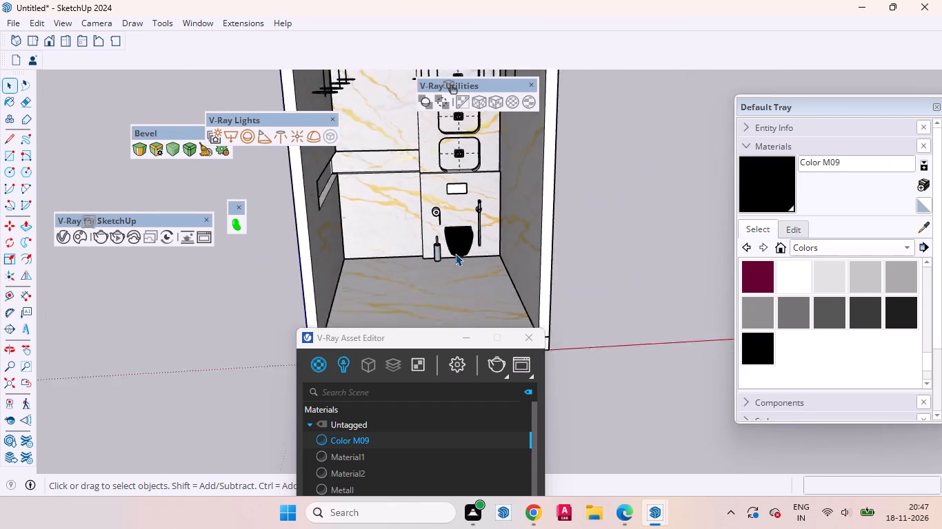
scroll(455, 253, "down", 1)
left_click(557, 258)
scroll(474, 259, "up", 7)
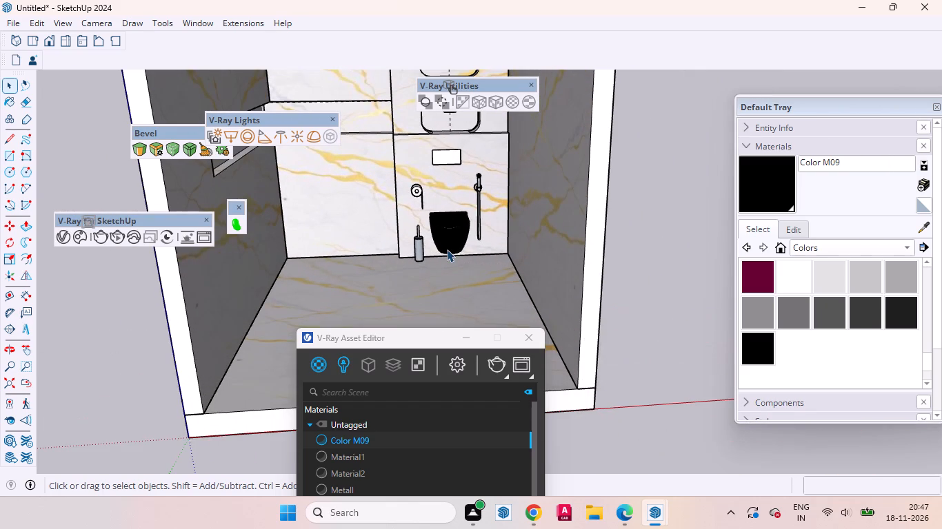
Undo the black Color M09 painting of the toilet's lid and bowl, back to their original materials.
key("ctrl+z")
key("ctrl+z")
key("ctrl+z")
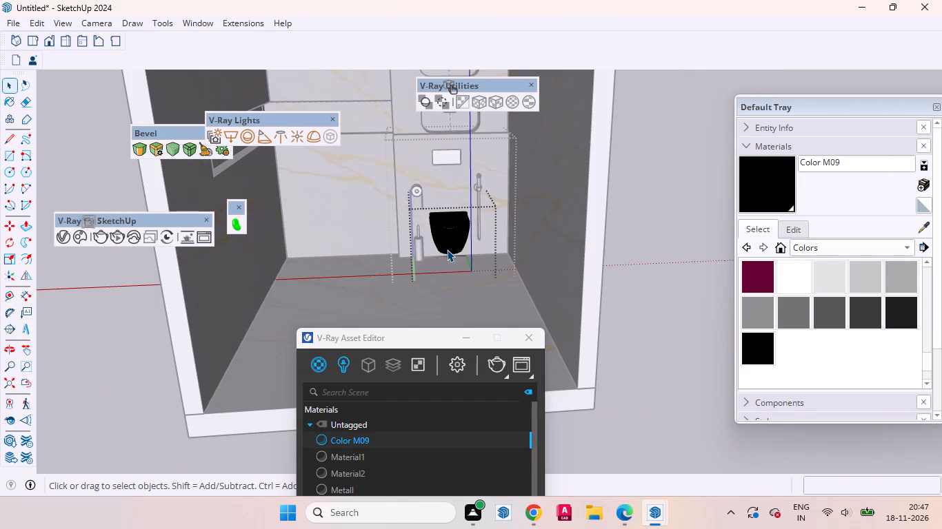
key("ctrl+z")
key("ctrl+z")
key("ctrl+z")
key("ctrl+z")
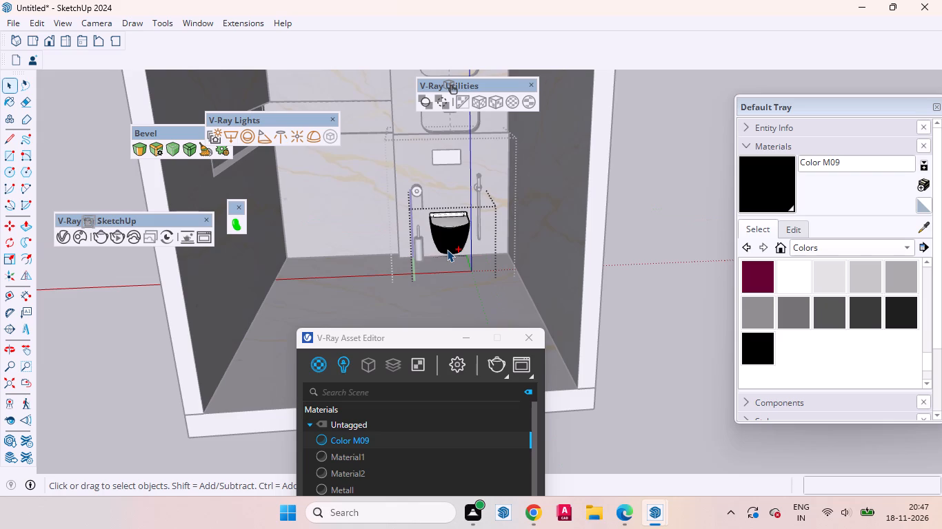
key("ctrl+z")
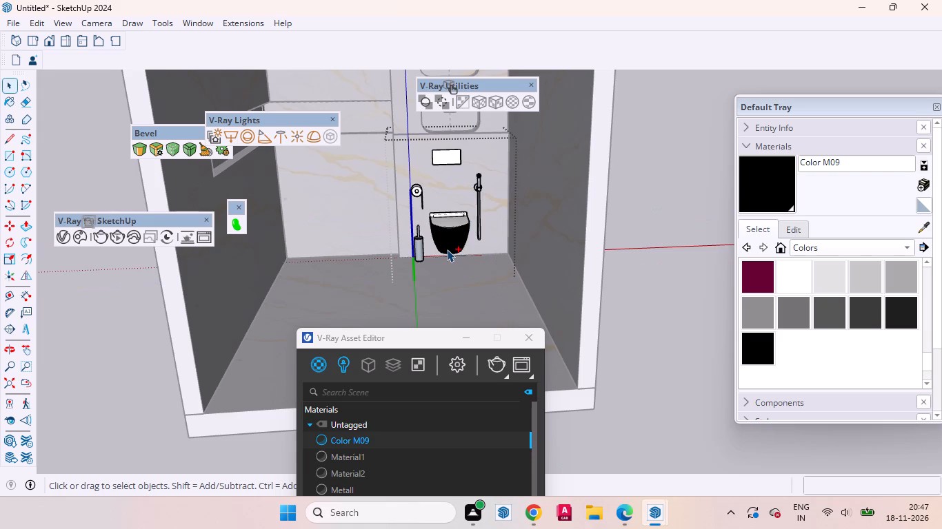
key("ctrl+z")
key("ctrl+z")
key("ctrl+z")
key("ctrl+z")
key("ctrl+z")
key("ctrl+z")
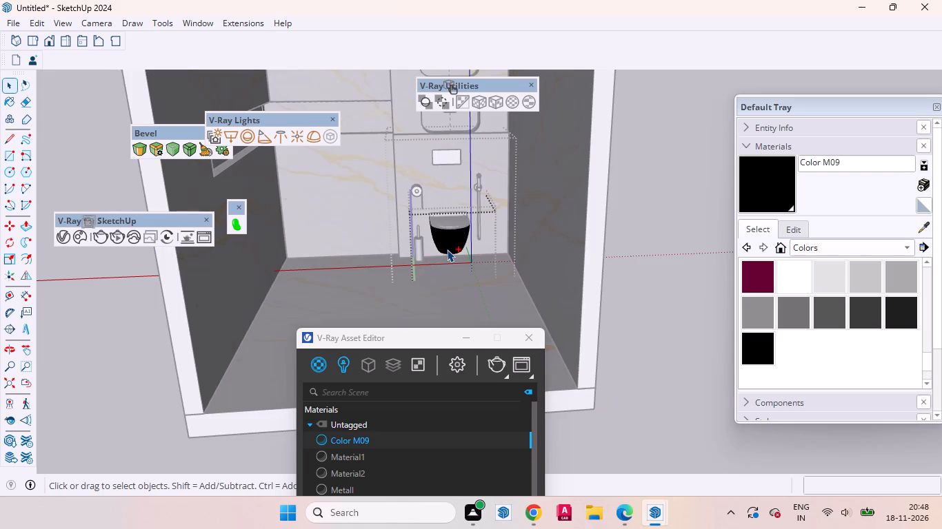
key("ctrl+z")
key("ctrl+z")
left_click(676, 253)
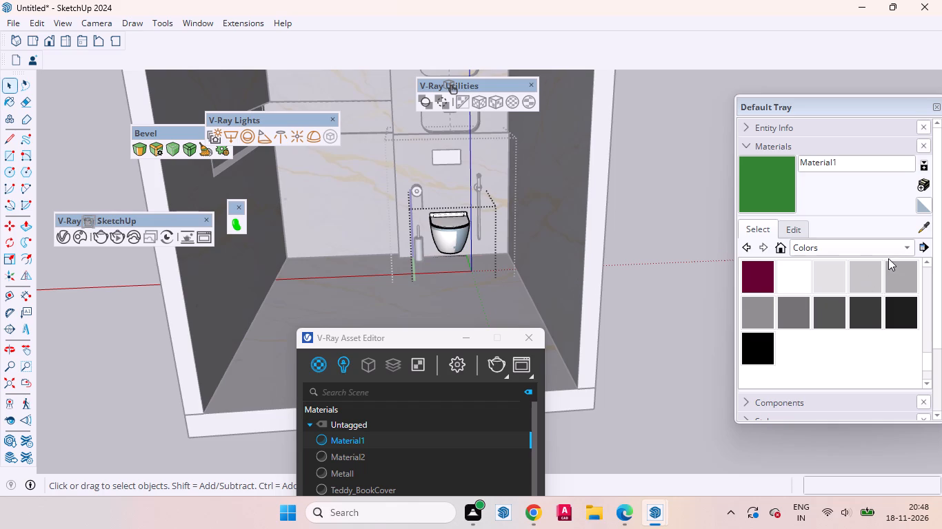
Paint all faces of the toilet bowl with the white Color M00, and close the bowl's group.
left_click(799, 275)
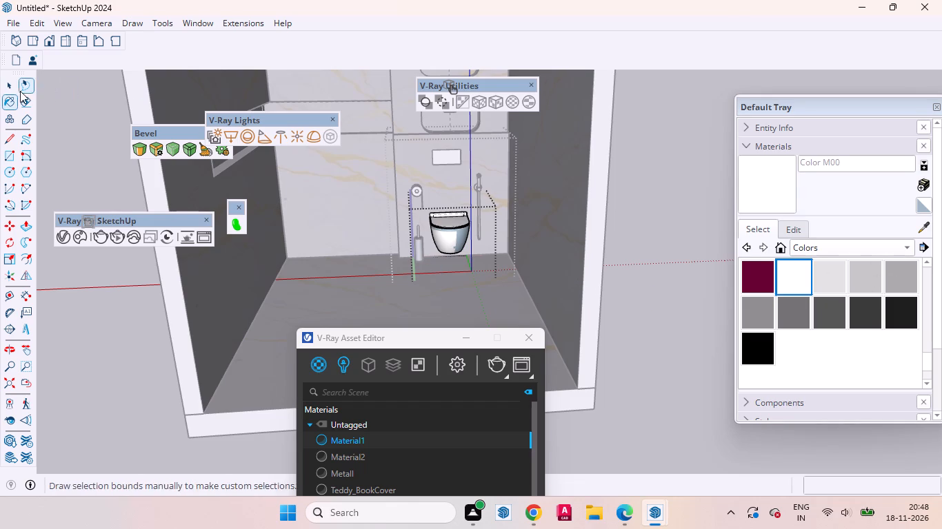
left_click(3, 89)
left_click(445, 234)
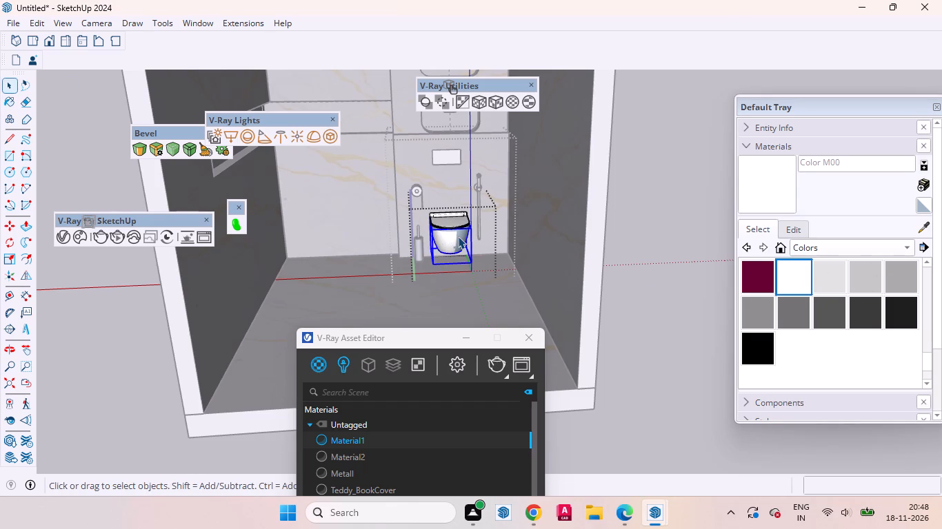
triple_click(458, 236)
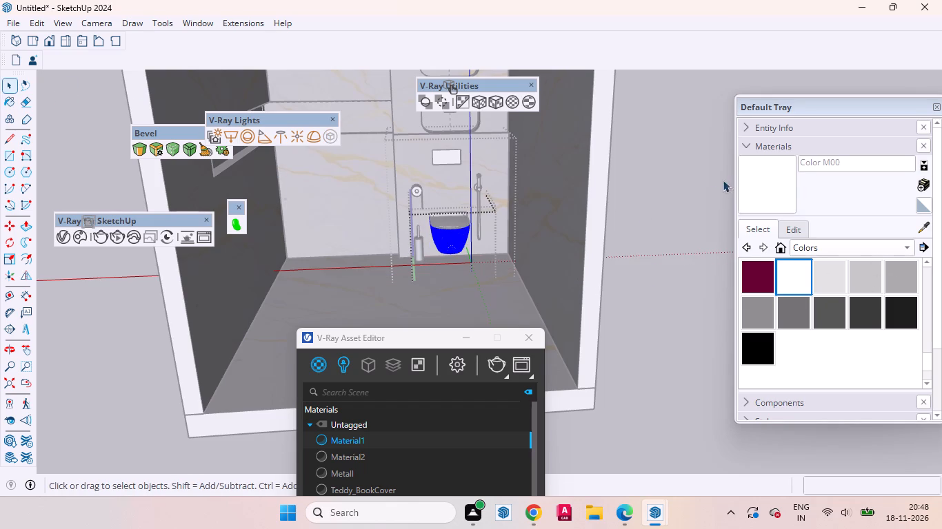
left_click(775, 178)
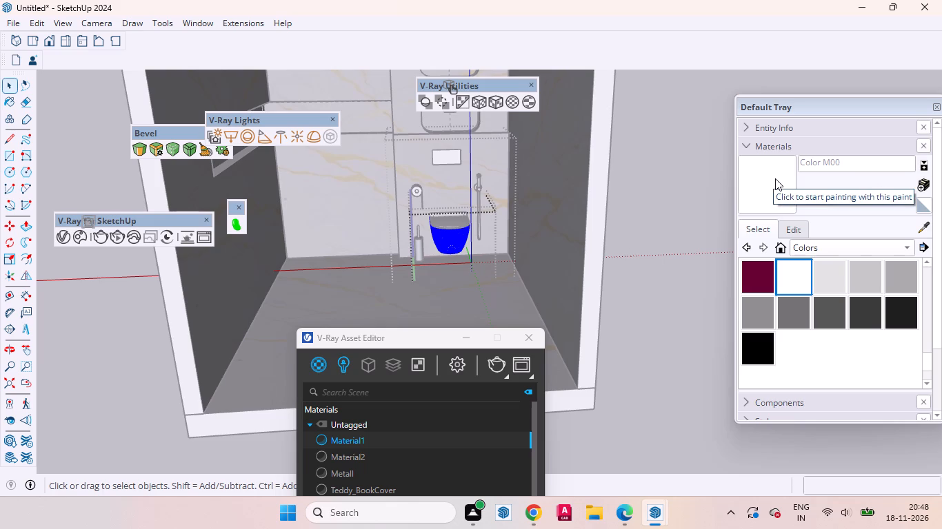
scroll(485, 238, "up", 15)
left_click(475, 206)
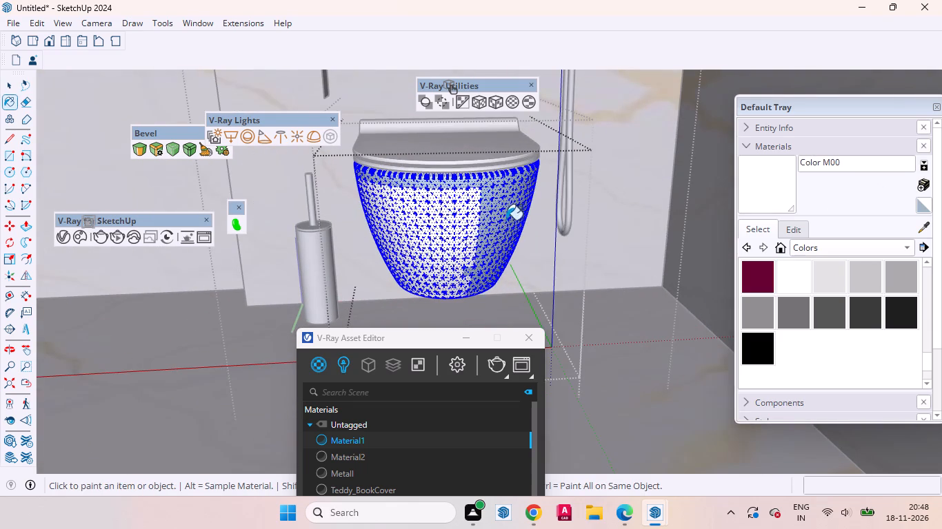
scroll(474, 233, "up", 8)
double_click(470, 221)
left_click(507, 200)
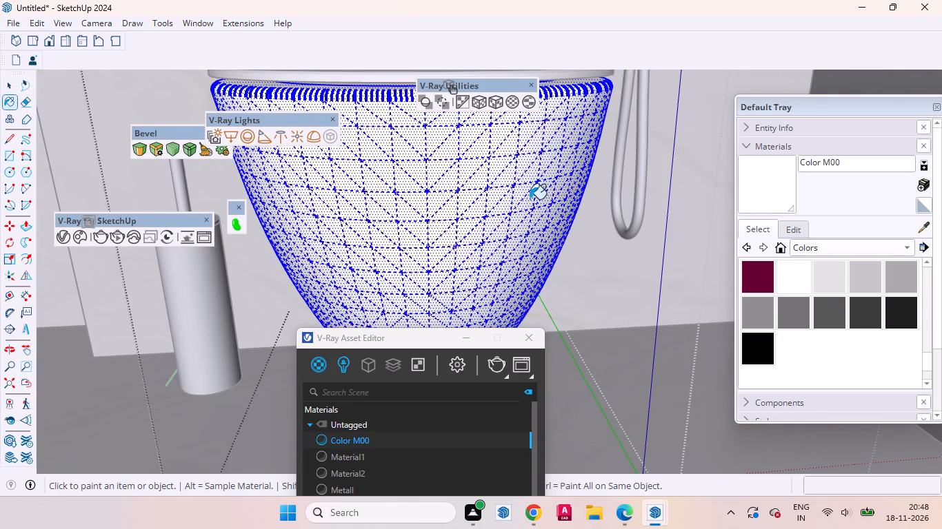
scroll(525, 238, "down", 9)
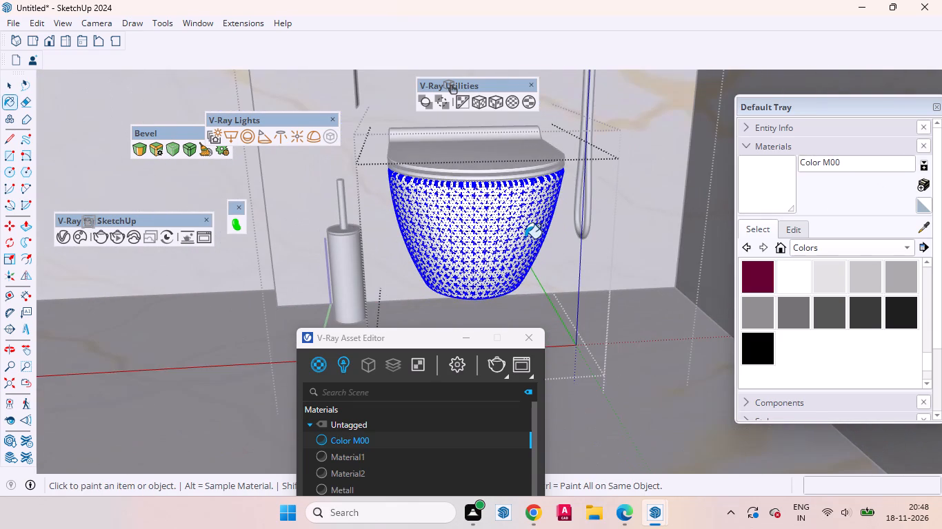
key("space")
scroll(521, 286, "down", 3)
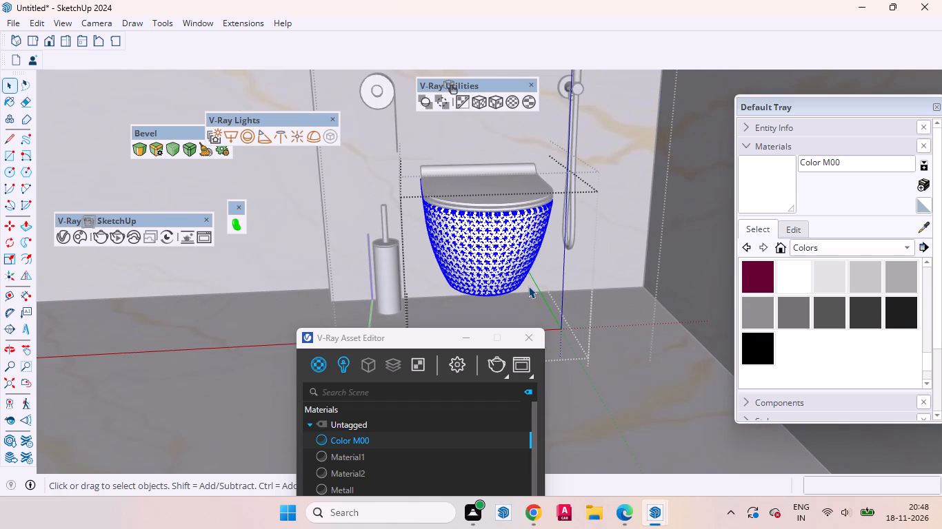
scroll(512, 293, "down", 4)
scroll(470, 242, "up", 3)
scroll(411, 216, "down", 2)
scroll(410, 216, "up", 1)
scroll(410, 217, "down", 6)
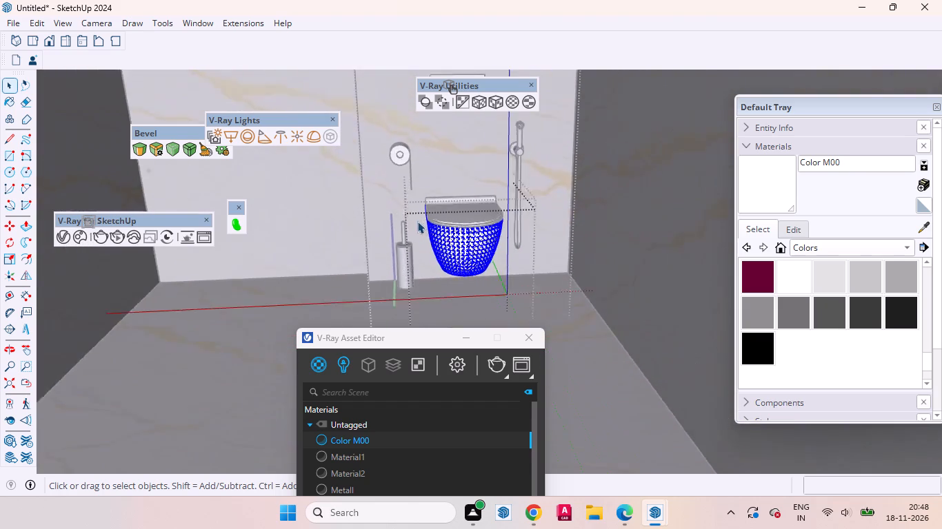
scroll(417, 221, "down", 8)
left_click(630, 276)
Open the seat ring's nested group under the lid, paint its faces with Color M00, and close the toilet set's groups.
scroll(463, 222, "up", 2)
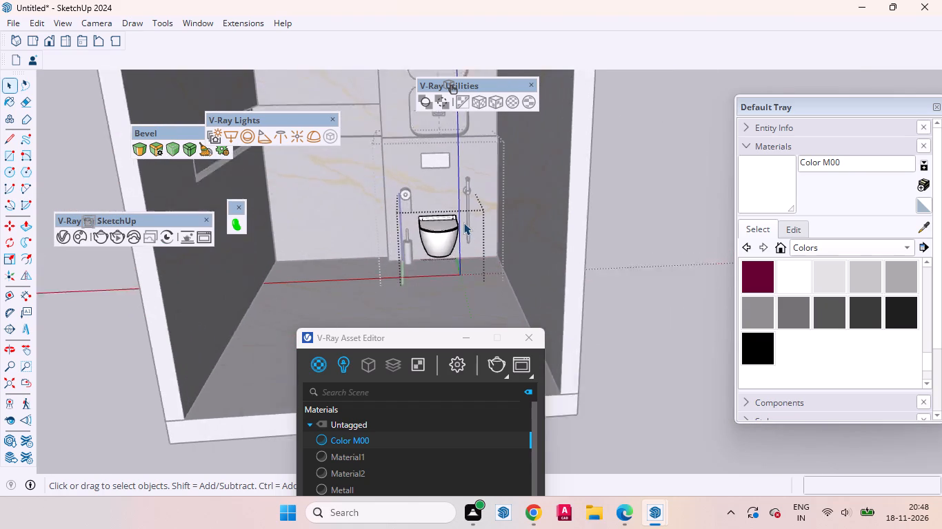
scroll(463, 222, "up", 15)
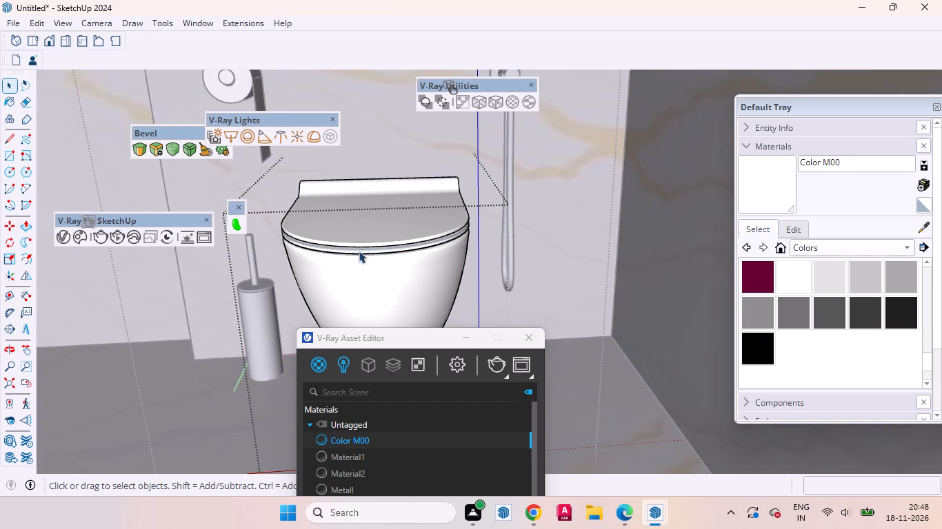
scroll(373, 253, "up", 7)
double_click(380, 251)
left_click(378, 246)
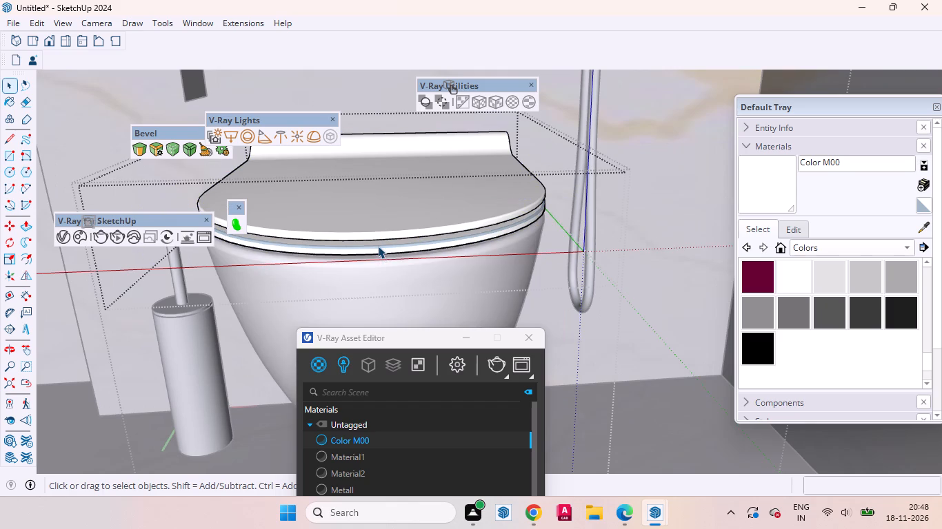
left_click(377, 246)
left_click(375, 249)
triple_click(370, 250)
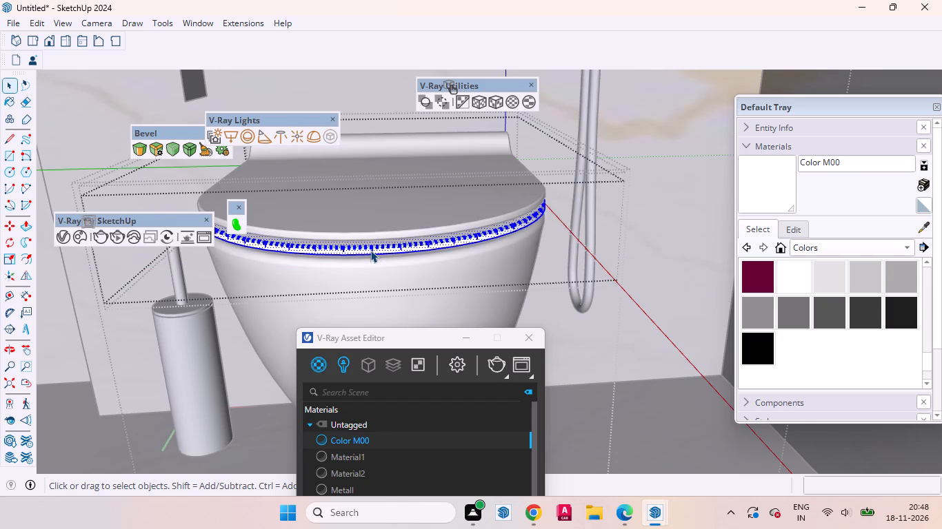
left_click(759, 200)
scroll(309, 276, "up", 7)
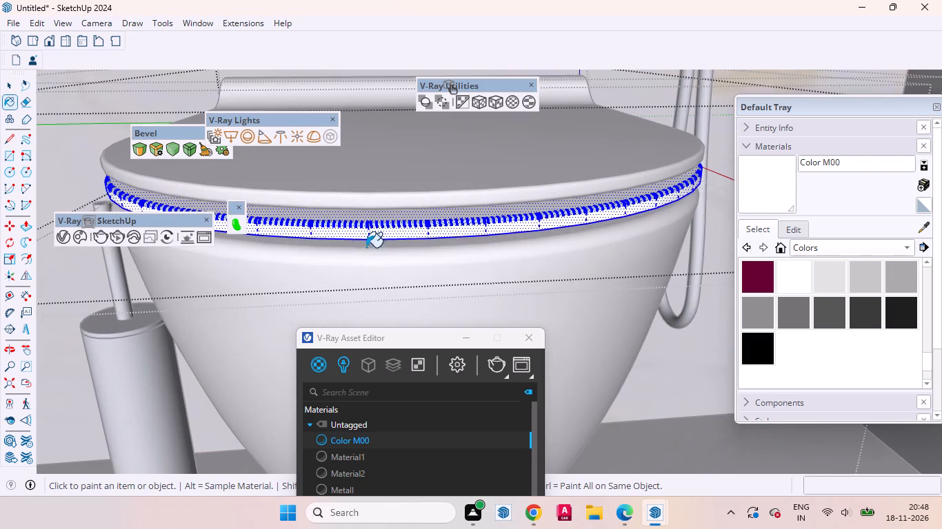
left_click(379, 225)
left_click(410, 236)
scroll(521, 239, "down", 9)
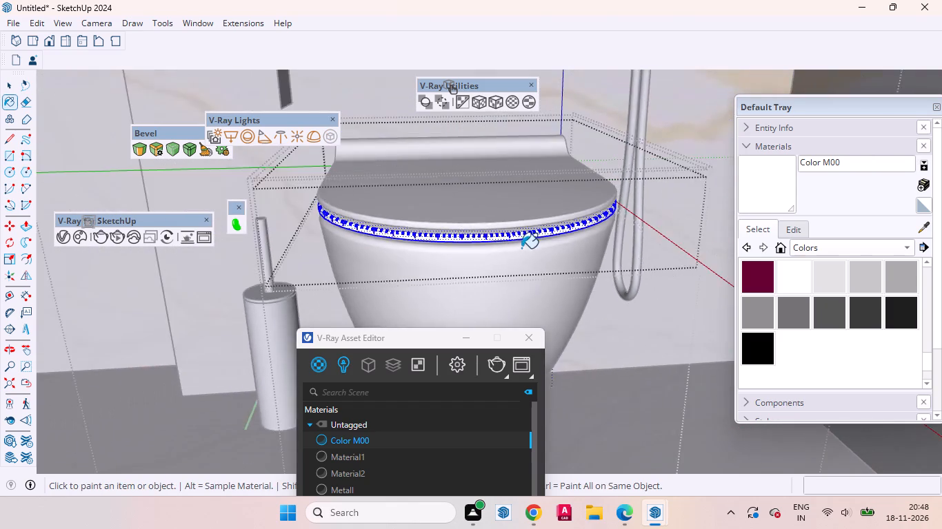
scroll(521, 248, "down", 7)
scroll(494, 257, "up", 1)
scroll(494, 257, "down", 1)
key("space")
scroll(494, 262, "down", 20)
scroll(494, 262, "down", 3)
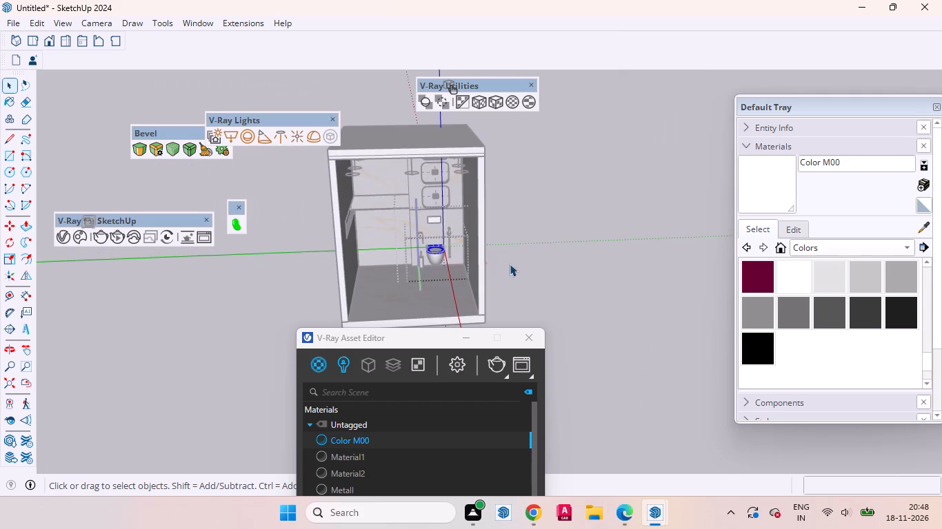
left_click(566, 280)
triple_click(561, 281)
triple_click(561, 284)
left_click(554, 285)
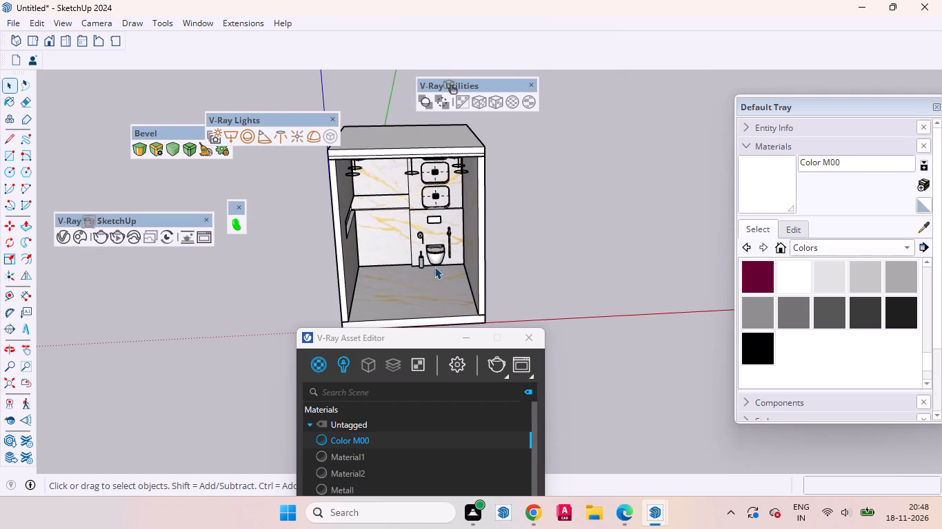
Open the toilet brush's nested groups and paint the cylindrical holder's faces with Color M00.
scroll(434, 267, "up", 8)
middle_click_drag(434, 267, 432, 249)
scroll(406, 285, "up", 5)
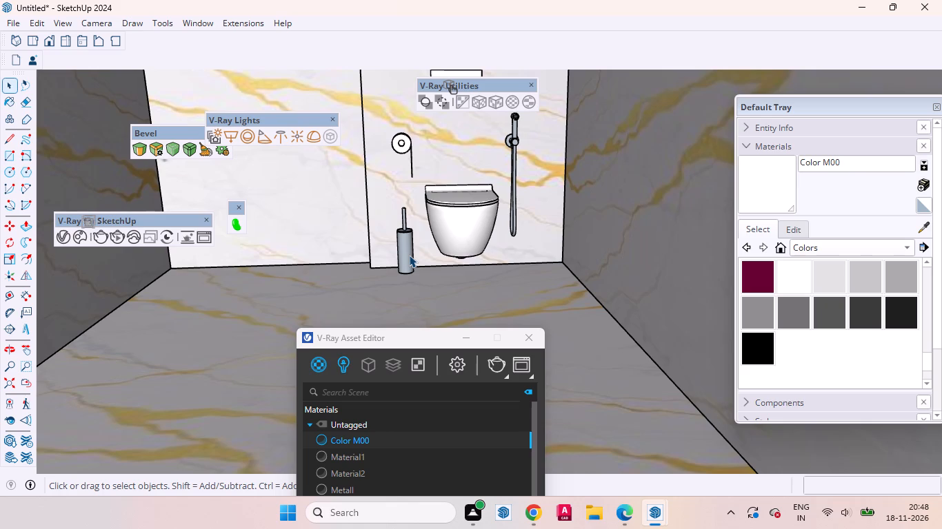
triple_click(409, 255)
left_click(409, 255)
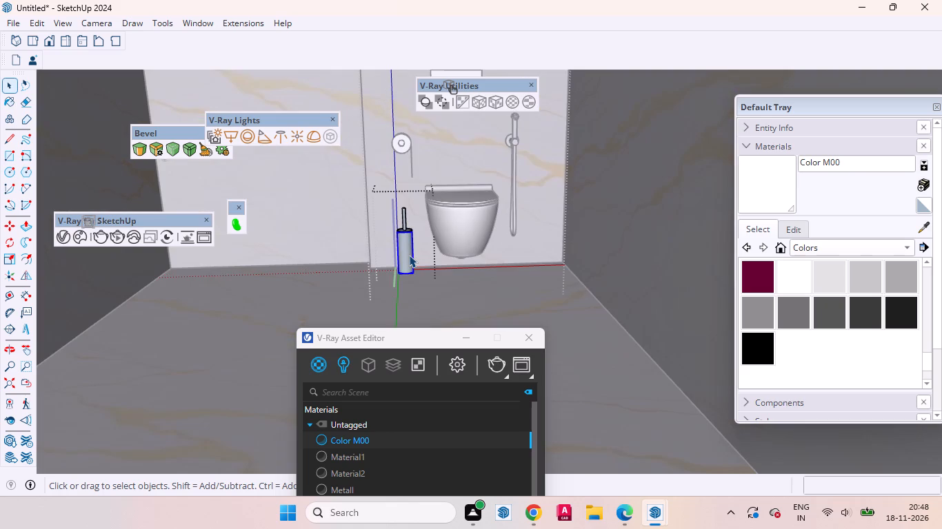
triple_click(409, 255)
left_click(774, 194)
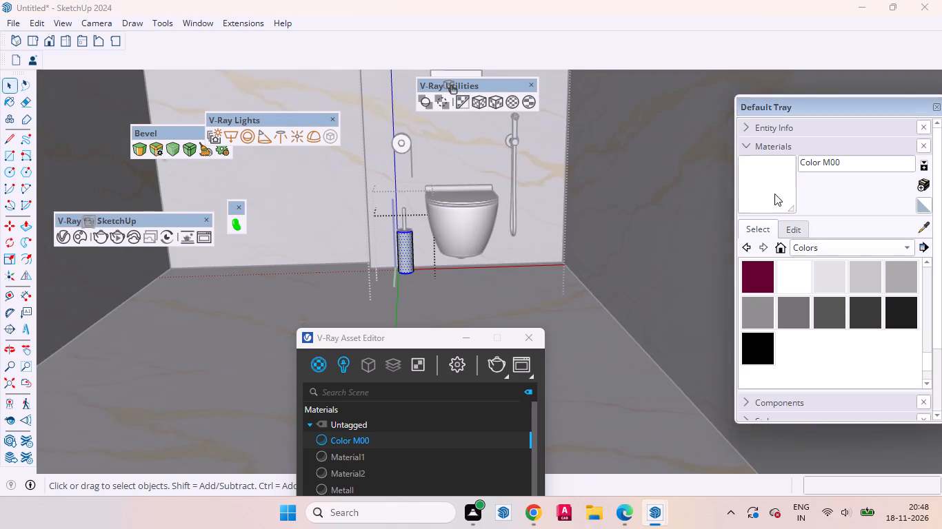
left_click(410, 252)
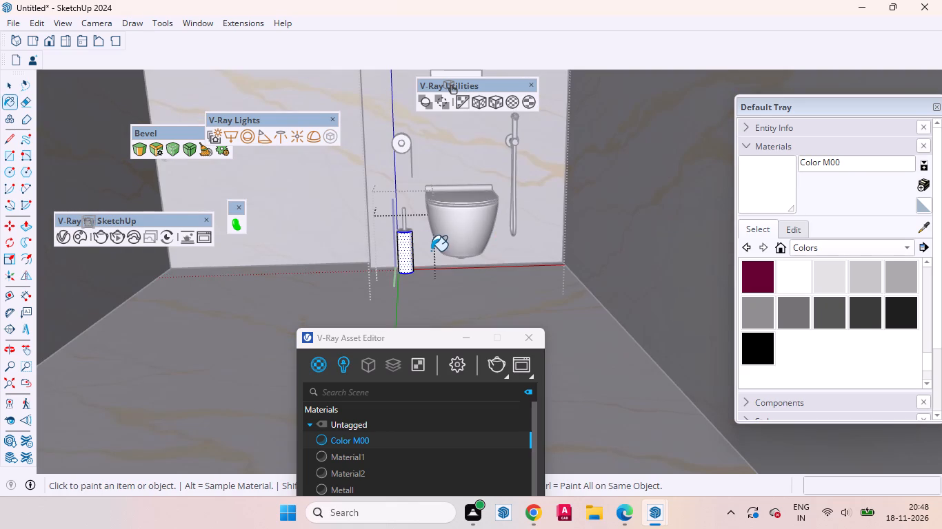
key("space")
scroll(432, 251, "down", 14)
left_click(634, 283)
Paint the toilet brush's handle and the holder's round cap with Color M00.
scroll(469, 264, "up", 5)
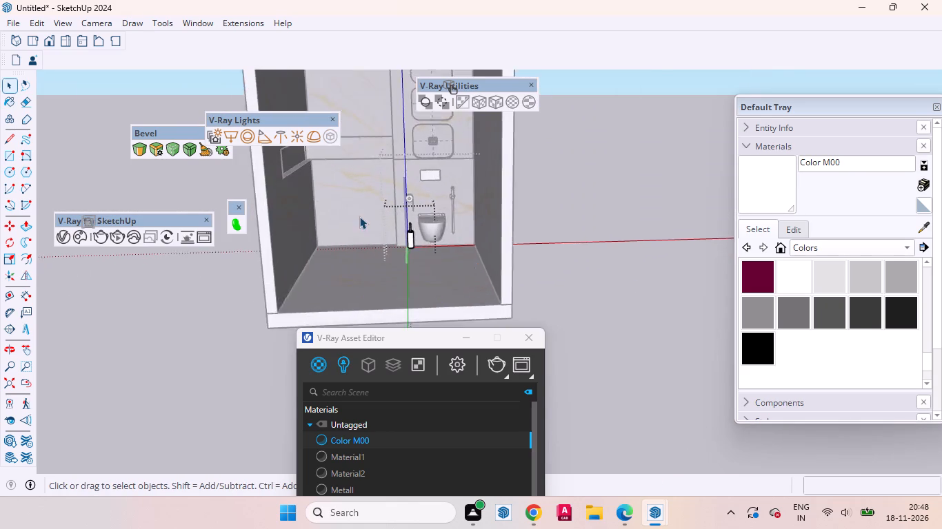
scroll(359, 216, "up", 20)
scroll(359, 216, "up", 6)
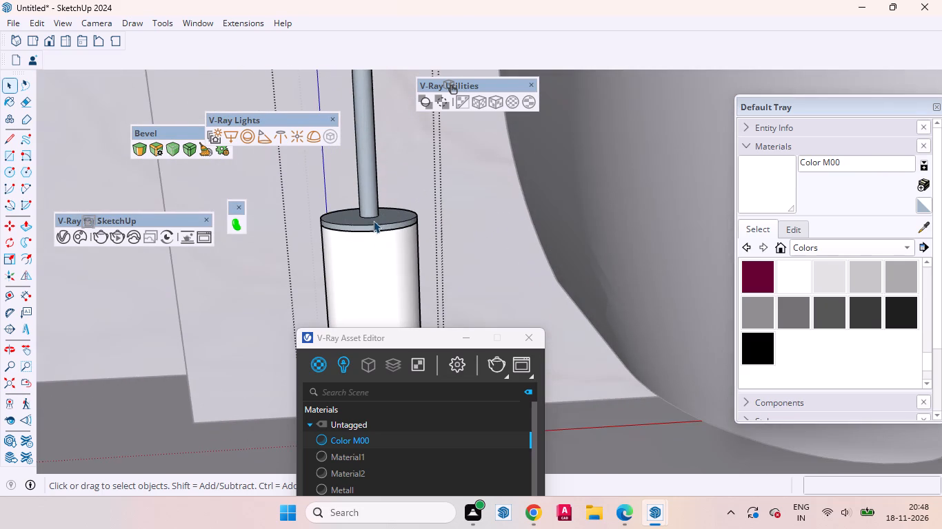
triple_click(370, 181)
left_click(370, 181)
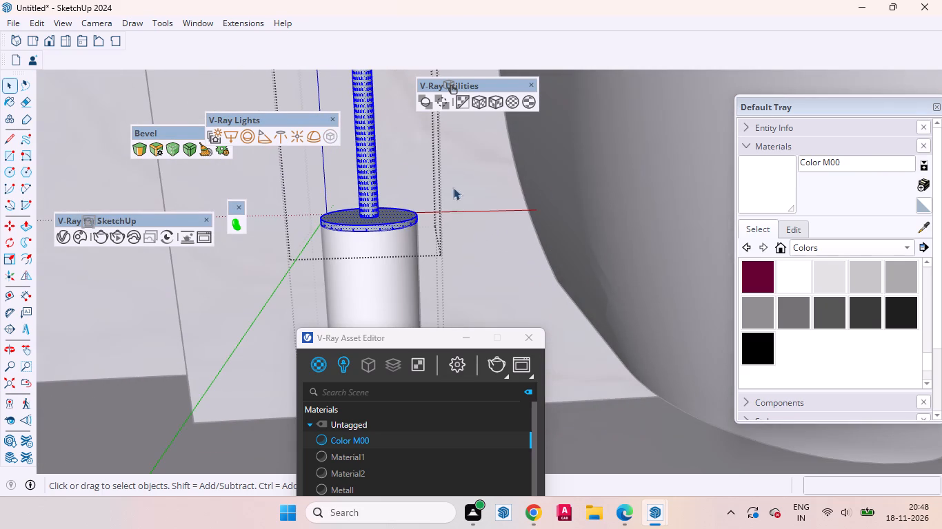
left_click(770, 192)
left_click(368, 198)
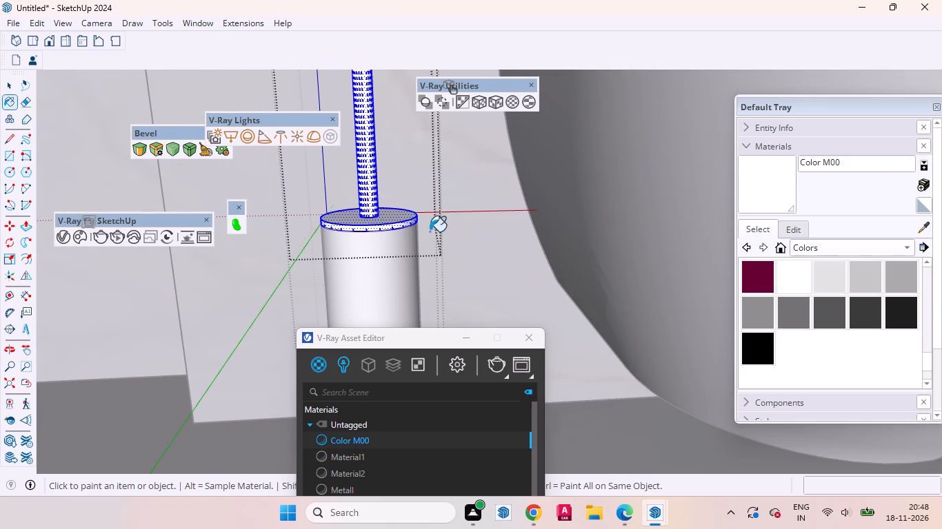
Close the toilet brush's nested groups and the toilet set's group.
key("space")
scroll(421, 186, "down", 15)
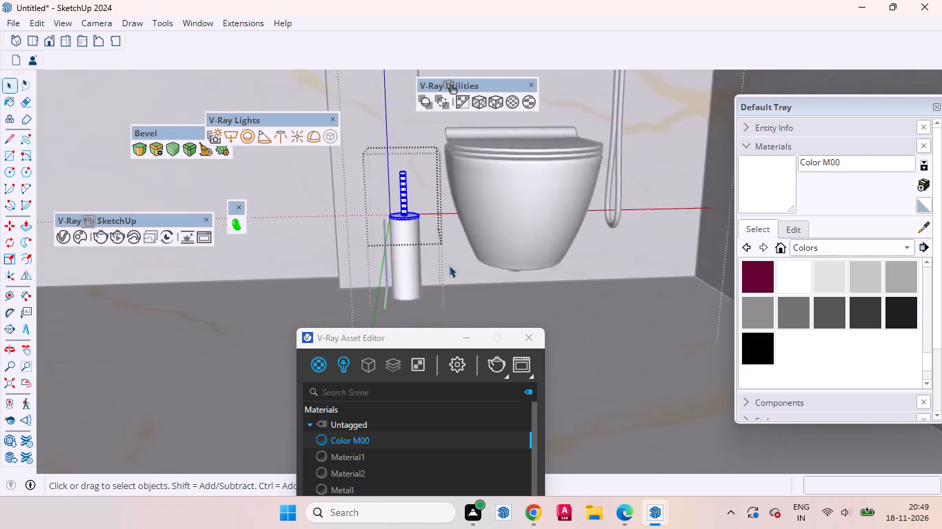
scroll(449, 265, "down", 13)
triple_click(585, 293)
double_click(585, 298)
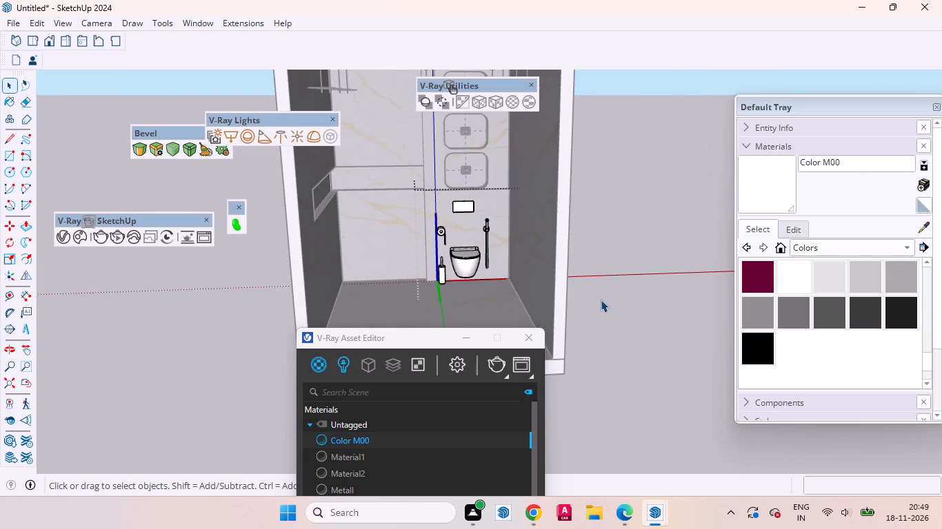
left_click(601, 300)
left_click(611, 256)
Open the hand shower's nested groups beside the toilet and paint all faces of the hose with Color M00.
scroll(433, 260, "up", 12)
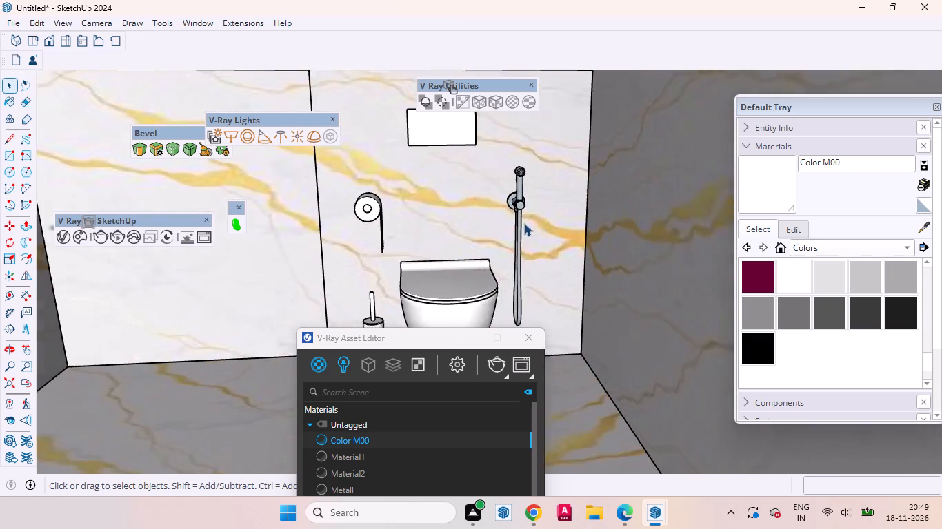
scroll(524, 223, "up", 2)
middle_click_drag(488, 254, 543, 253)
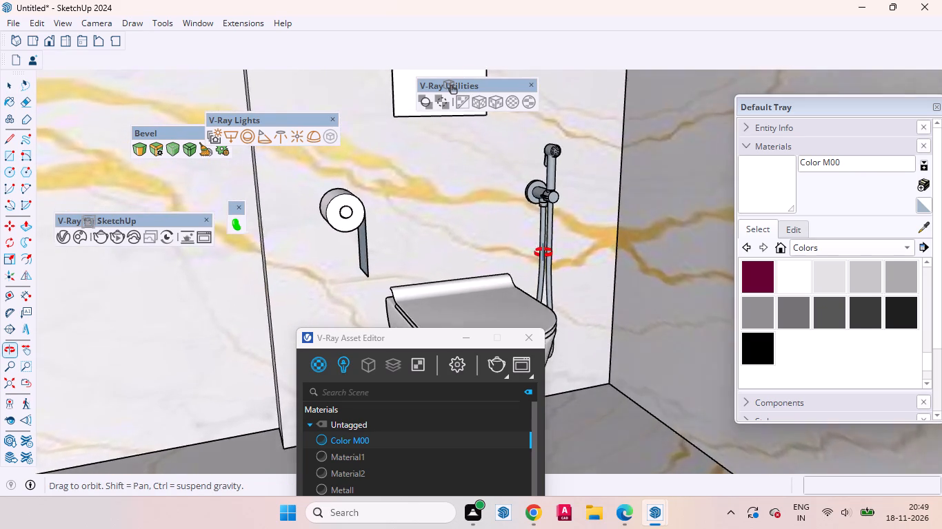
middle_click_drag(543, 253, 542, 252)
scroll(417, 240, "down", 6)
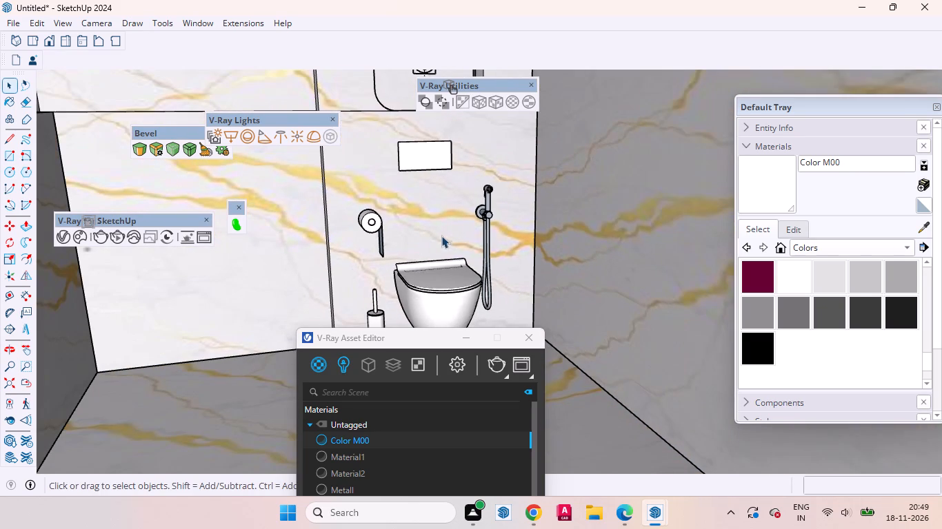
left_click(488, 225)
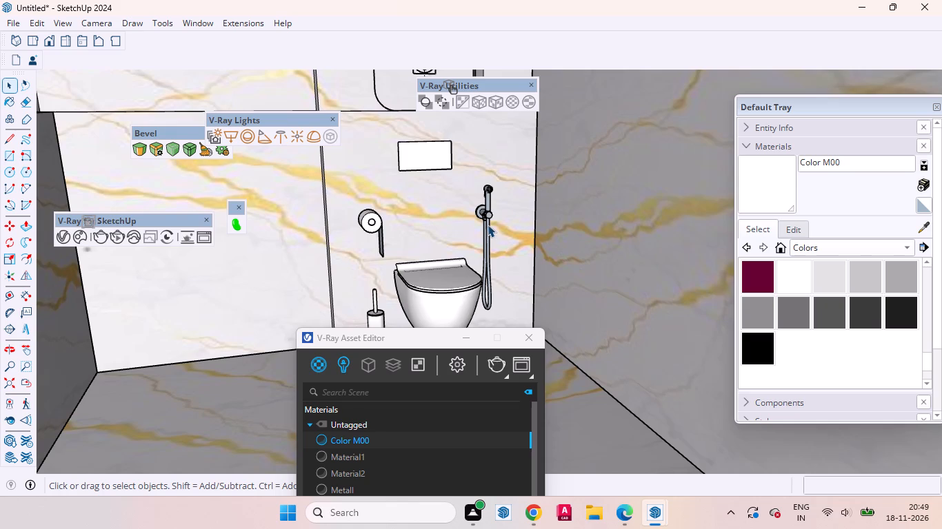
triple_click(488, 225)
triple_click(488, 225)
left_click(488, 225)
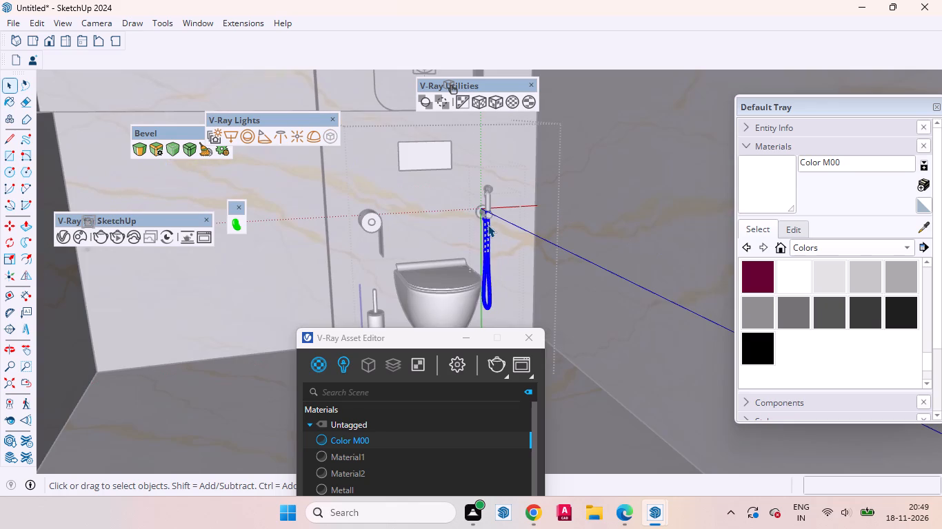
left_click(488, 225)
double_click(488, 229)
triple_click(488, 229)
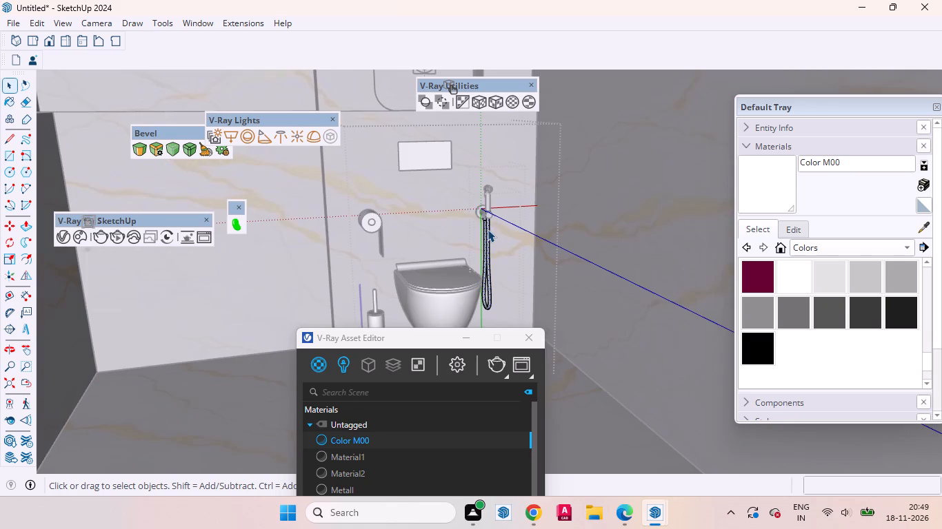
left_click(490, 229)
left_click(751, 190)
scroll(470, 251, "up", 2)
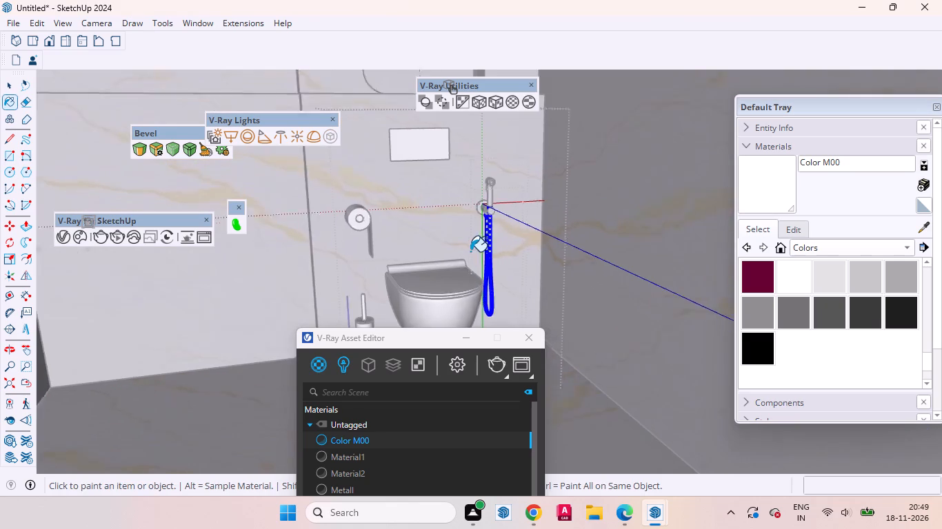
scroll(470, 251, "up", 10)
left_click(478, 197)
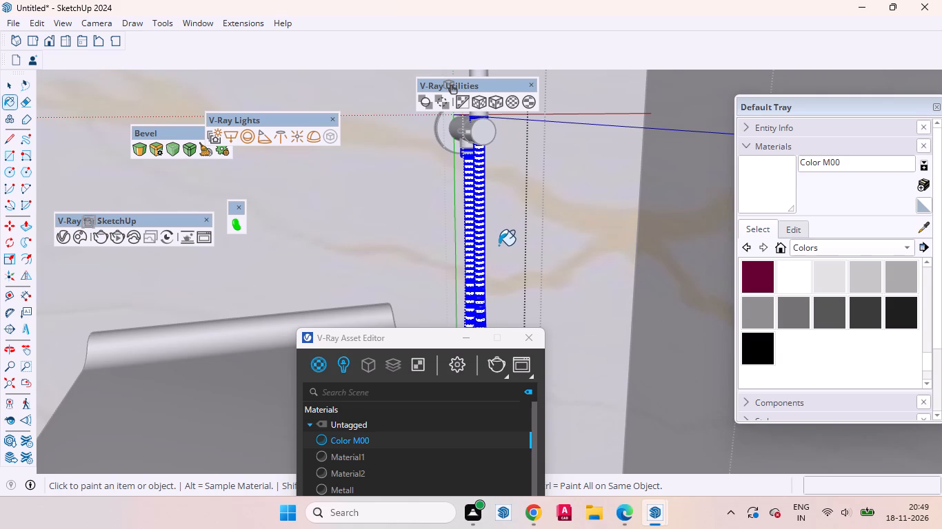
Paint the hand shower's round valve knob with Color M00.
key("space")
triple_click(478, 133)
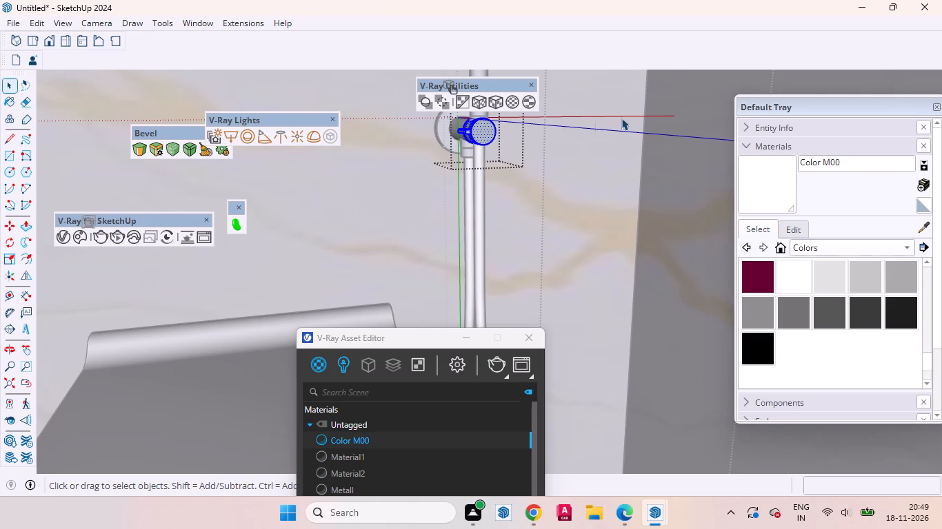
left_click(749, 214)
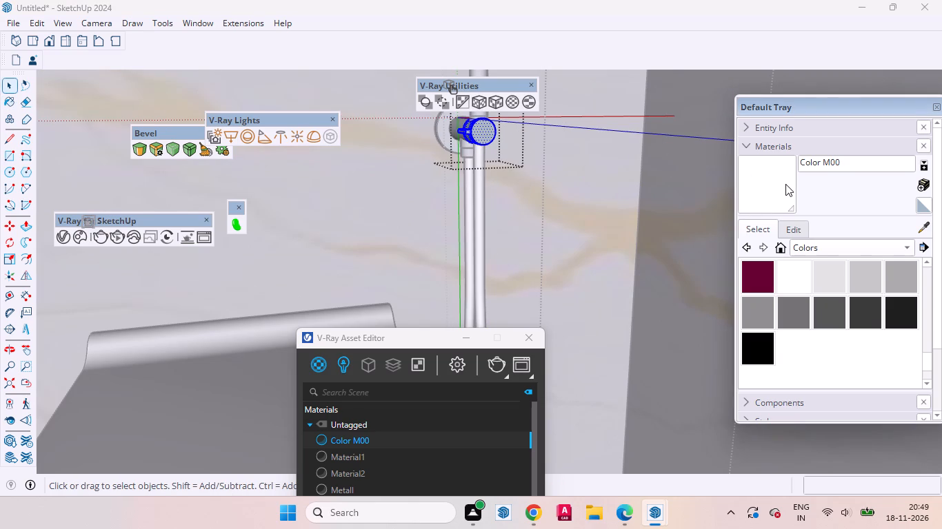
left_click(756, 189)
left_click(490, 136)
key("space")
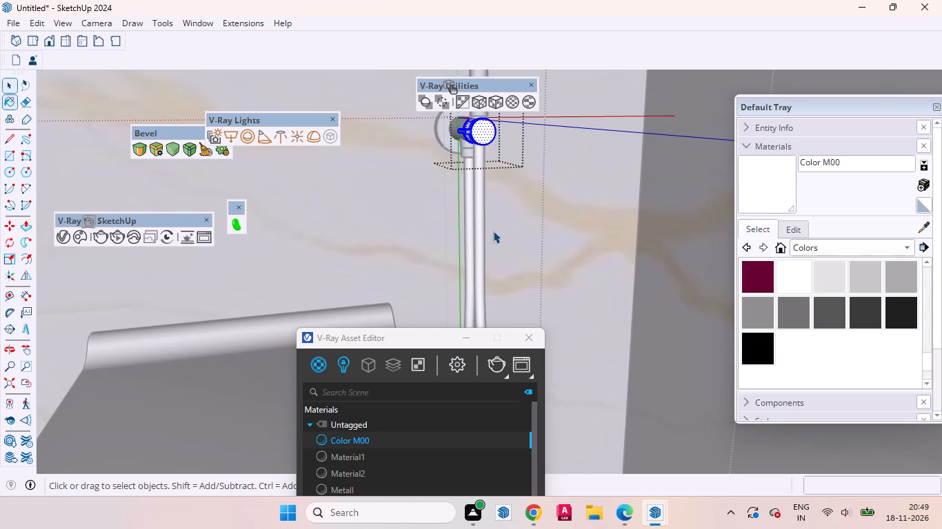
Open the hand shower's sprayer group and paint its handle and perforated head with Color M00.
scroll(524, 278, "down", 3)
scroll(488, 145, "up", 6)
triple_click(495, 127)
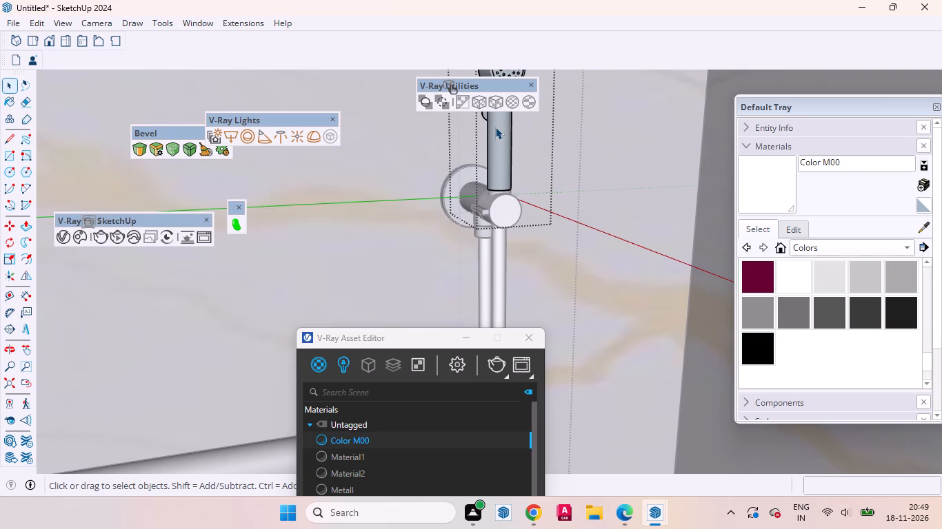
left_click(496, 130)
triple_click(502, 133)
left_click(502, 133)
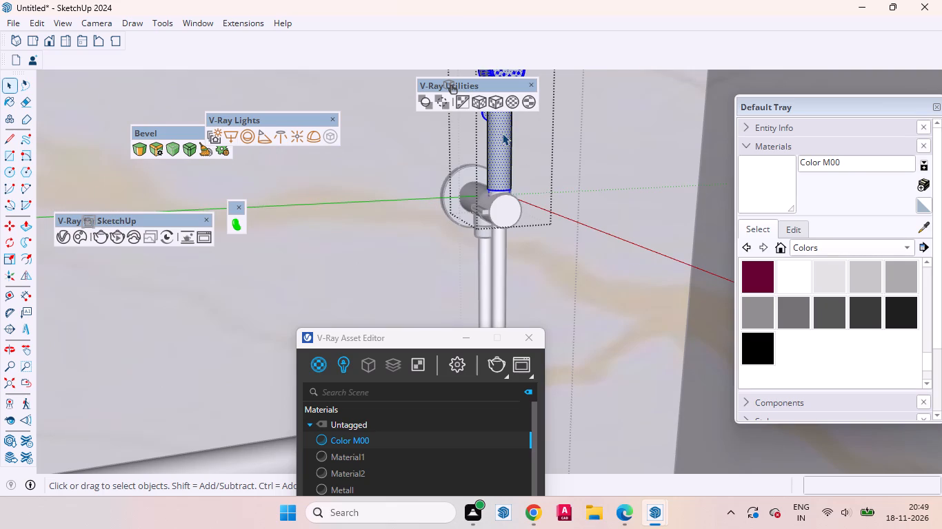
triple_click(502, 133)
scroll(523, 269, "up", 1)
scroll(527, 277, "down", 5)
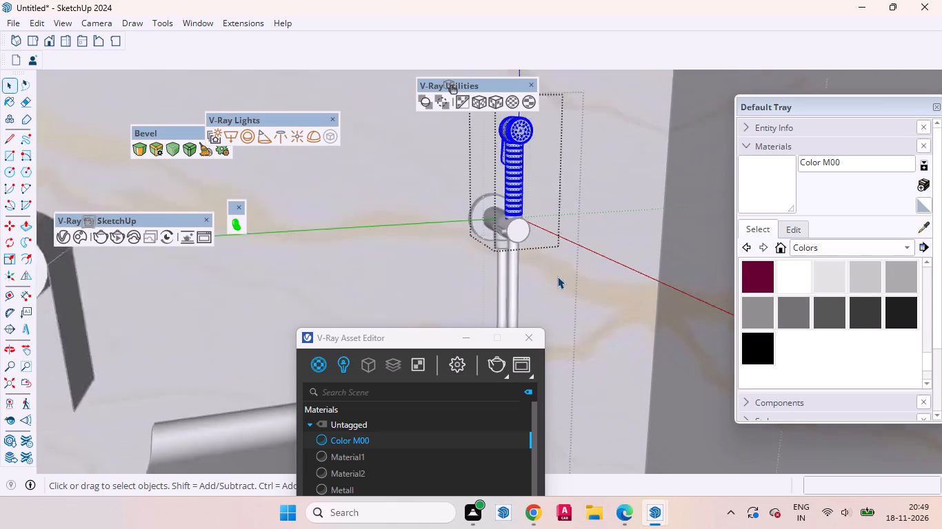
scroll(557, 276, "down", 1)
left_click(772, 189)
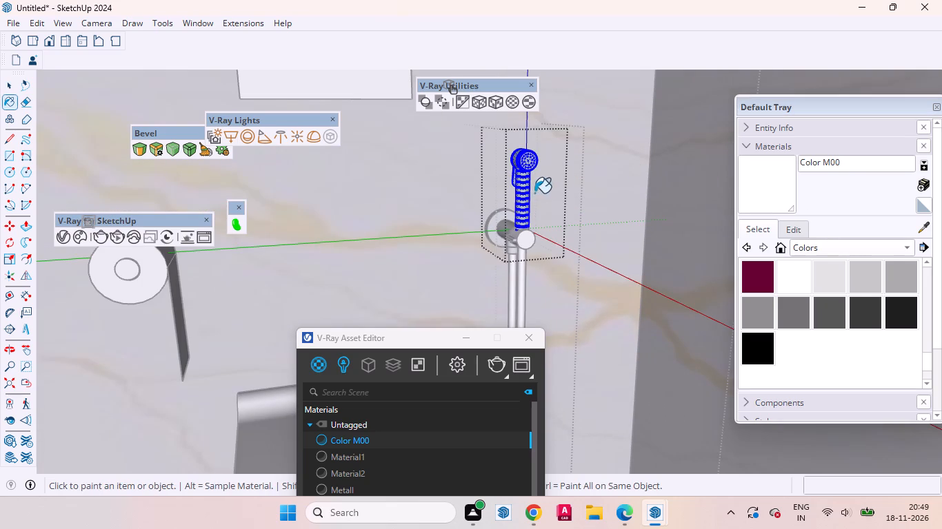
left_click(521, 205)
left_click(528, 161)
scroll(526, 161, "up", 3)
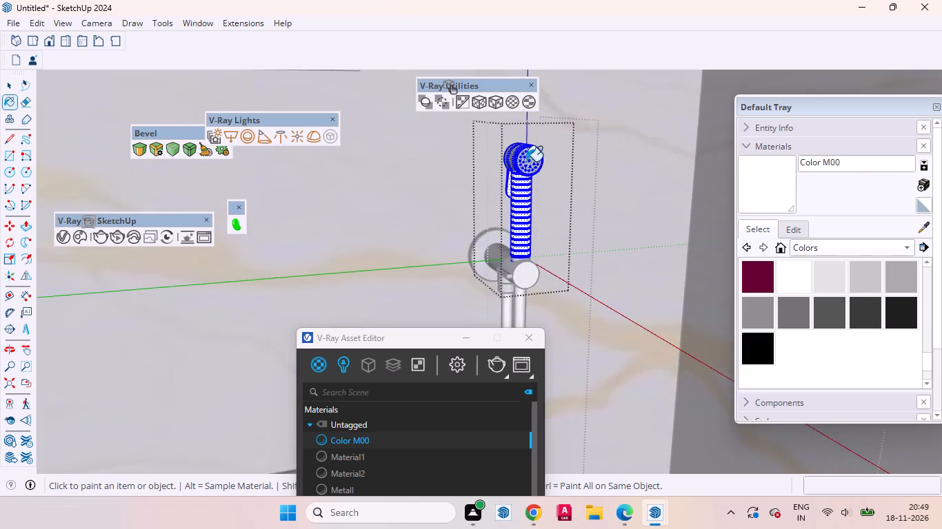
scroll(526, 161, "up", 8)
left_click(528, 162)
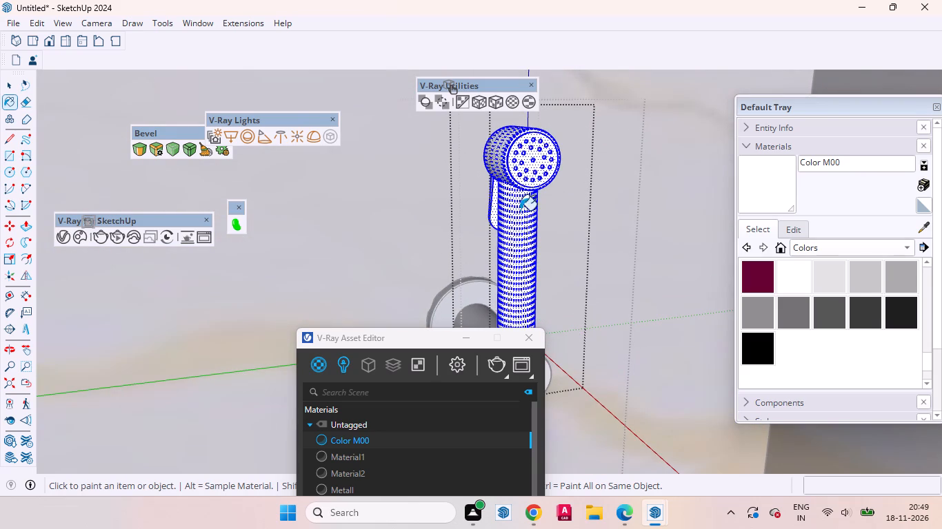
Paint the hand shower's round wall mount with Color M00 and close the toilet set's groups.
key("space")
triple_click(466, 298)
scroll(470, 140, "down", 2)
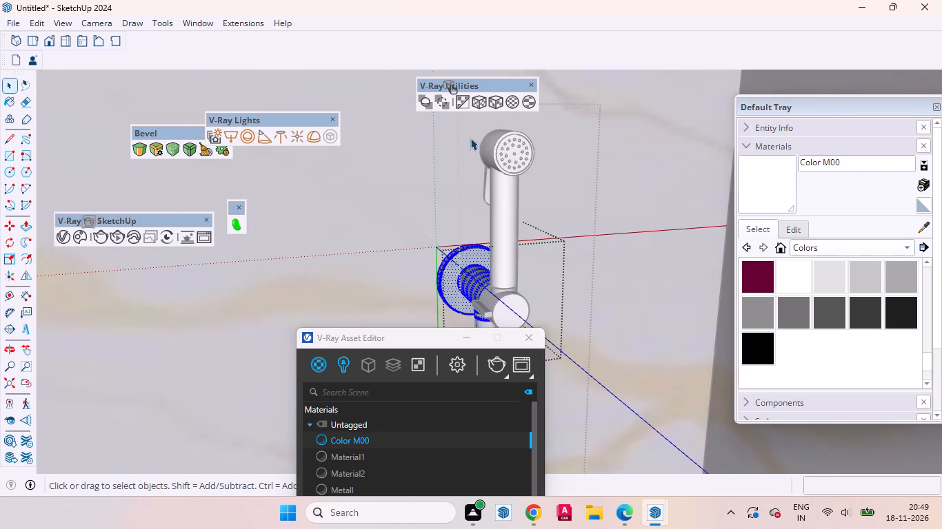
scroll(470, 138, "down", 4)
left_click(761, 183)
scroll(439, 268, "up", 3)
left_click(474, 237)
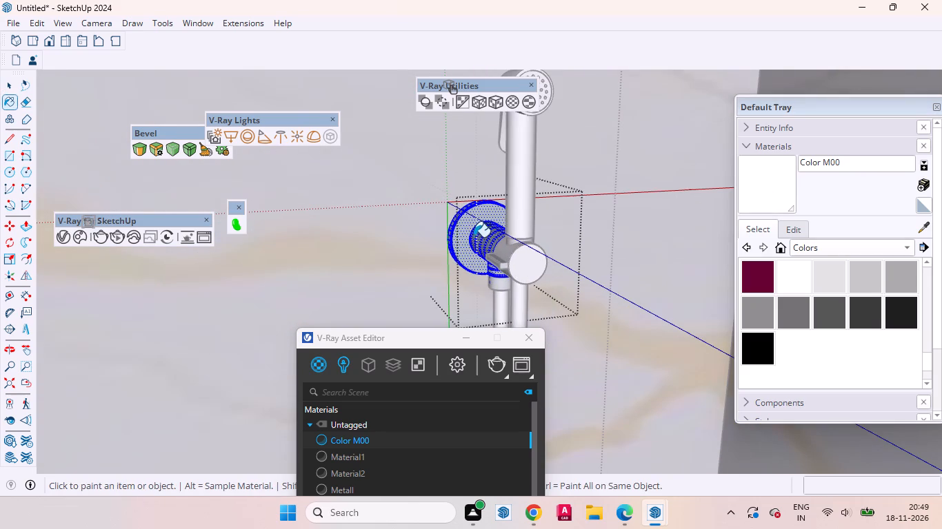
scroll(496, 262, "up", 4)
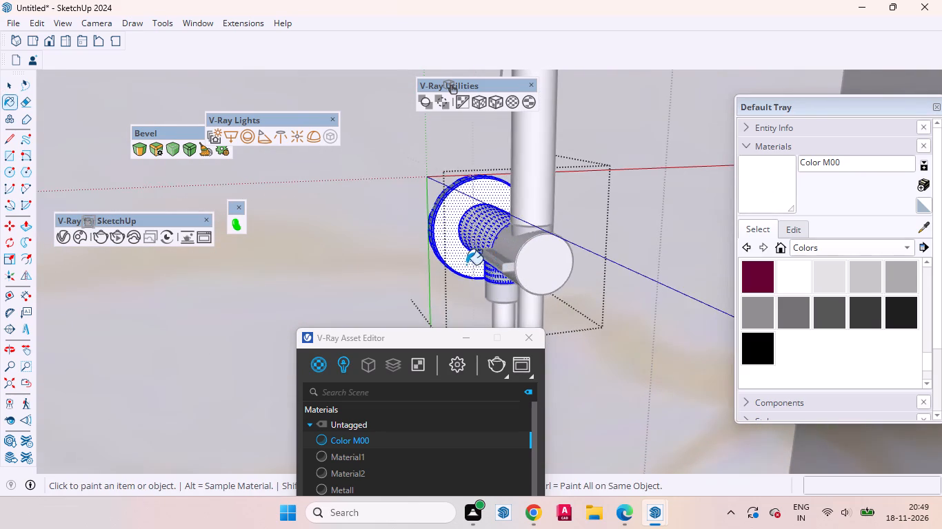
middle_click_drag(475, 256, 543, 243)
left_click(478, 245)
left_click(538, 247)
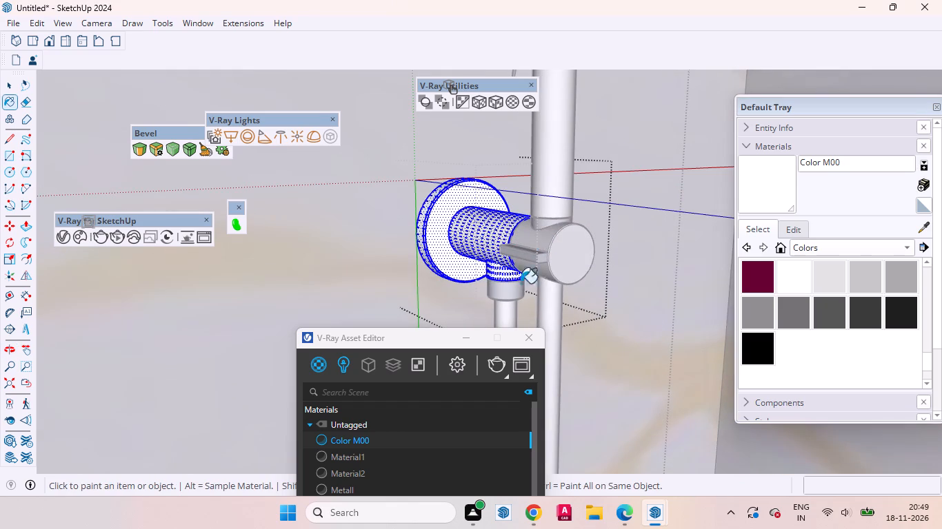
left_click(504, 301)
scroll(465, 236, "down", 6)
key("space")
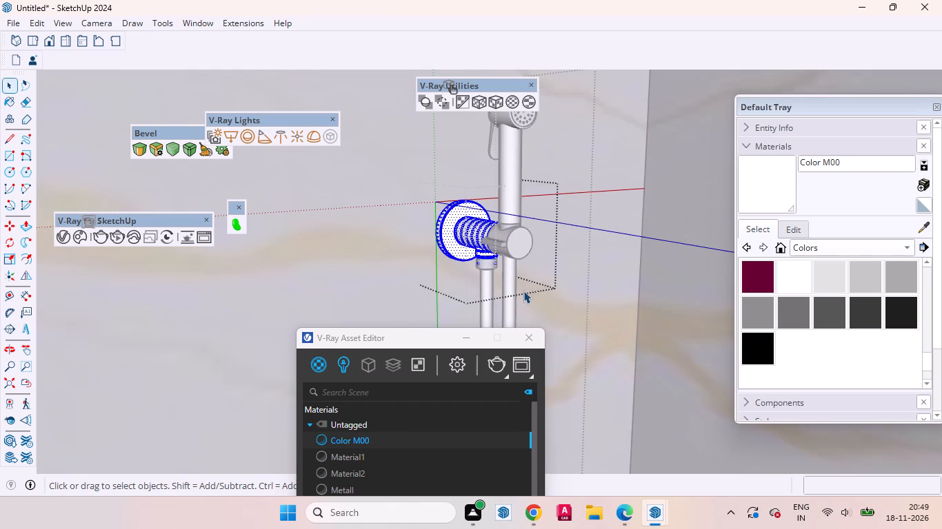
scroll(500, 264, "down", 16)
middle_click_drag(508, 252, 454, 257)
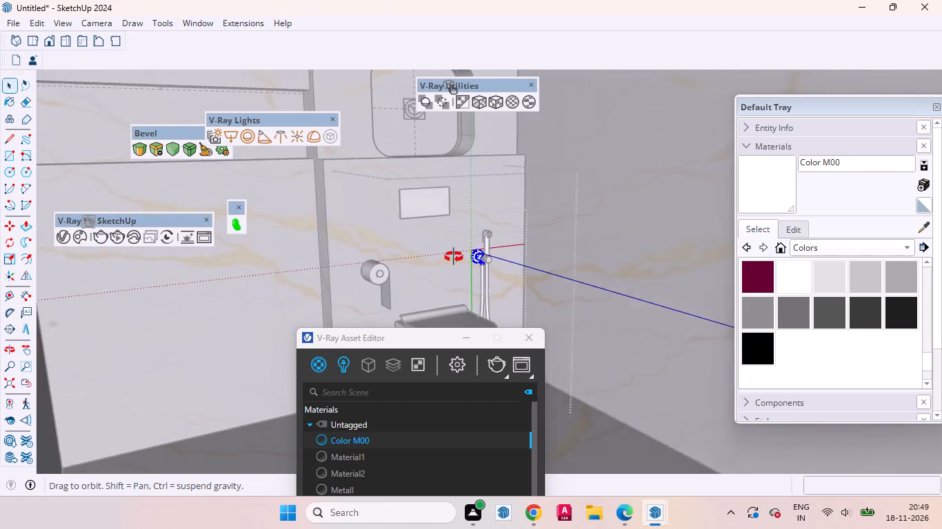
middle_click_drag(454, 257, 408, 252)
scroll(414, 243, "down", 12)
triple_click(585, 274)
triple_click(587, 274)
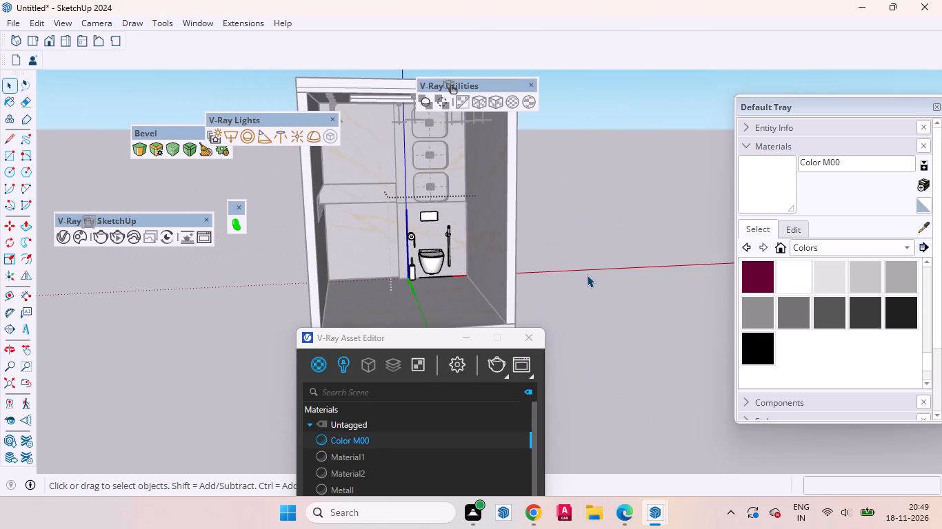
Open the toilet paper roll's nested group and paint the roll and its hanging sheet with Color M00.
scroll(484, 264, "up", 15)
scroll(508, 202, "down", 4)
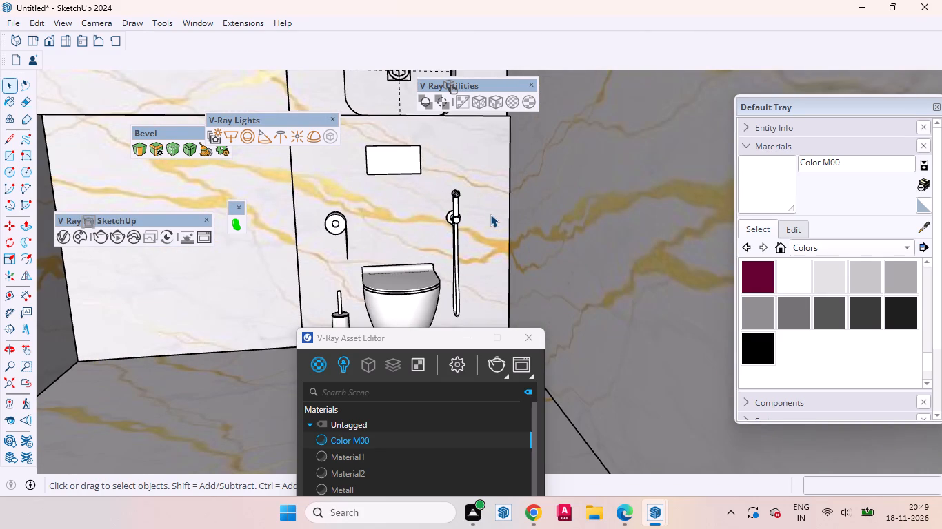
scroll(463, 197, "down", 4)
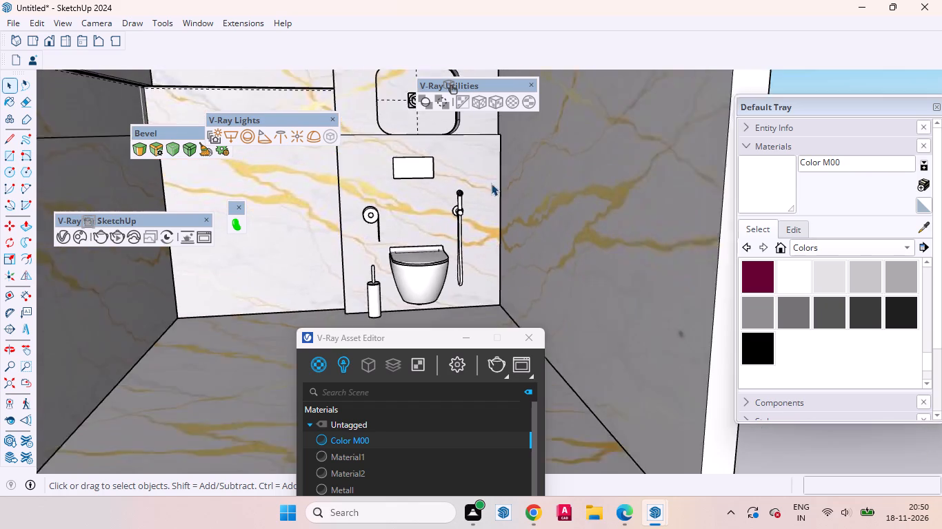
scroll(331, 234, "up", 15)
scroll(433, 229, "up", 1)
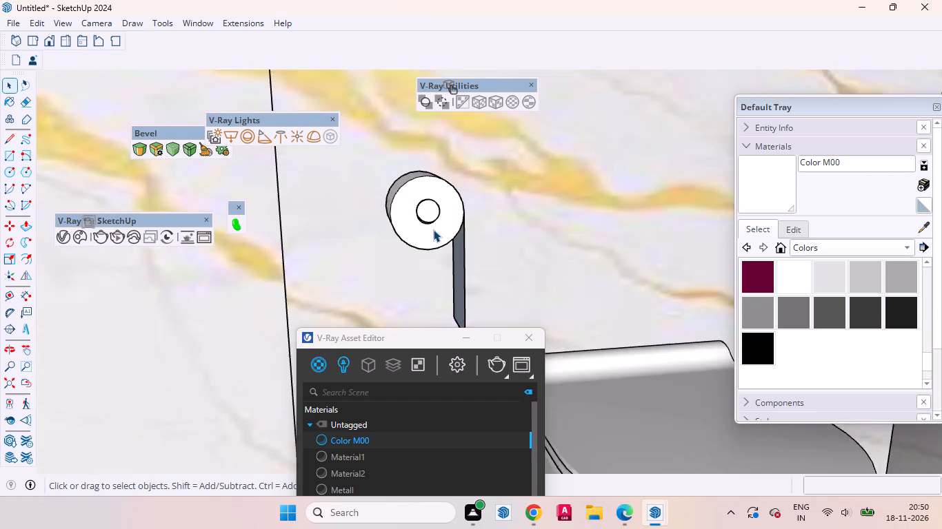
scroll(433, 229, "up", 6)
middle_click_drag(479, 254, 633, 231)
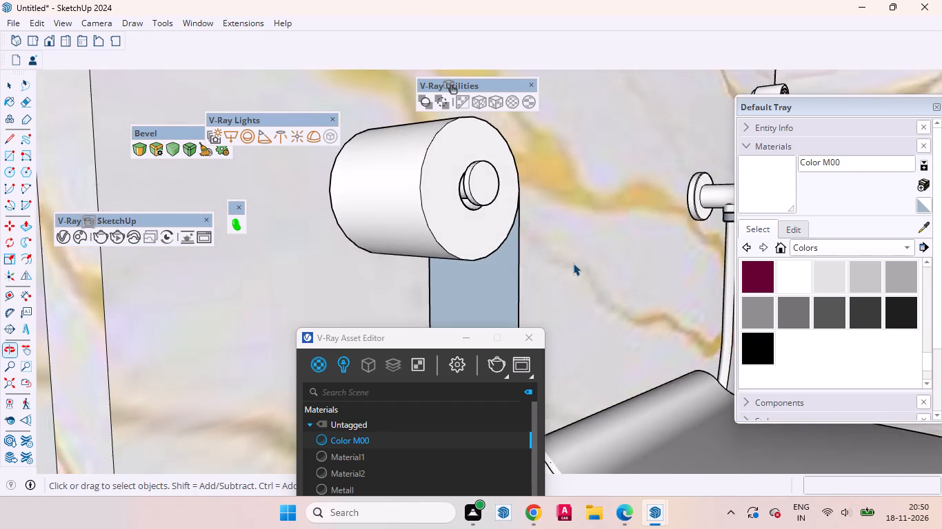
double_click(504, 278)
left_click(492, 282)
triple_click(492, 284)
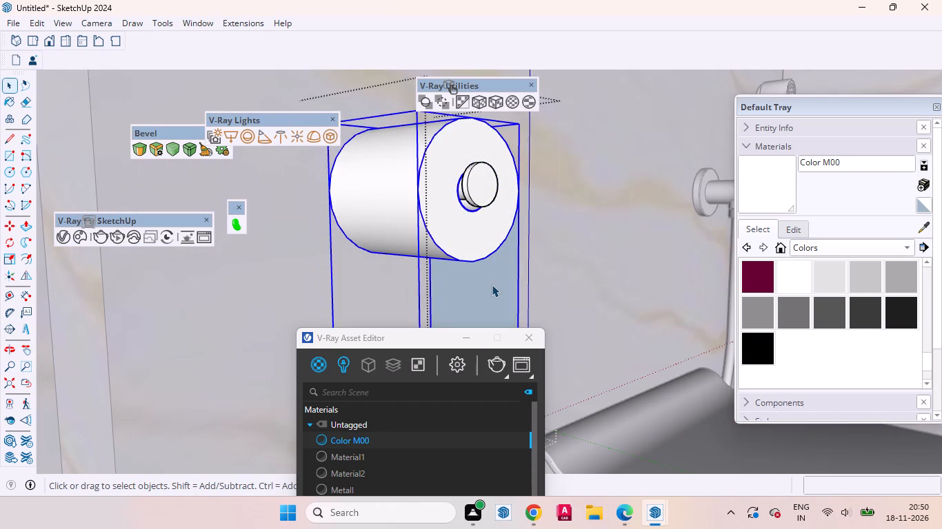
double_click(492, 284)
left_click(492, 284)
left_click(753, 188)
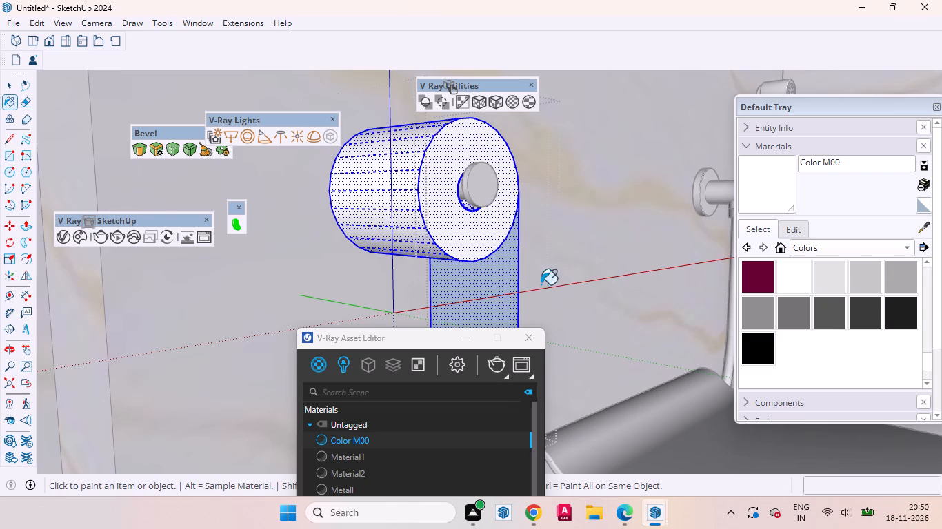
left_click(500, 293)
middle_click_drag(546, 280, 374, 290)
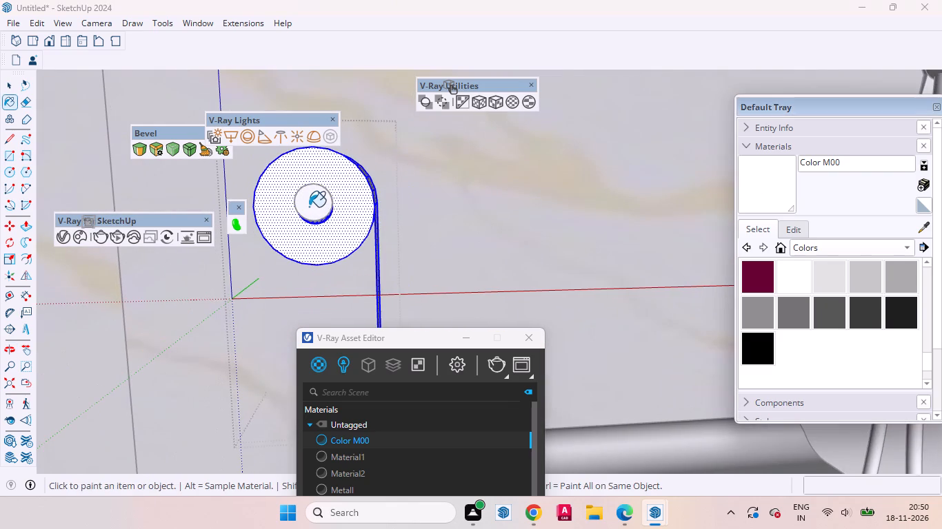
left_click(311, 205)
Close the toilet paper roll's group and the toilet set's groups.
middle_click_drag(329, 214, 512, 248)
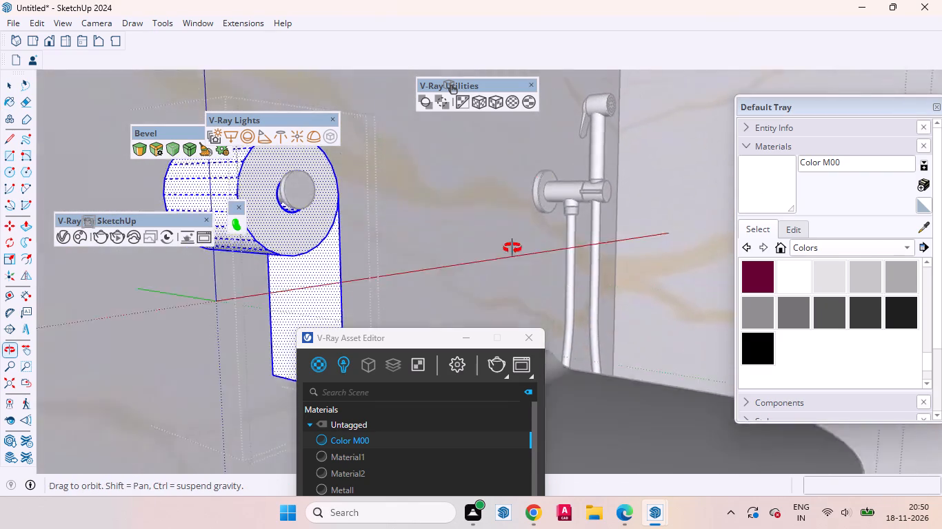
middle_click_drag(512, 248, 340, 291)
key("space")
scroll(461, 216, "down", 7)
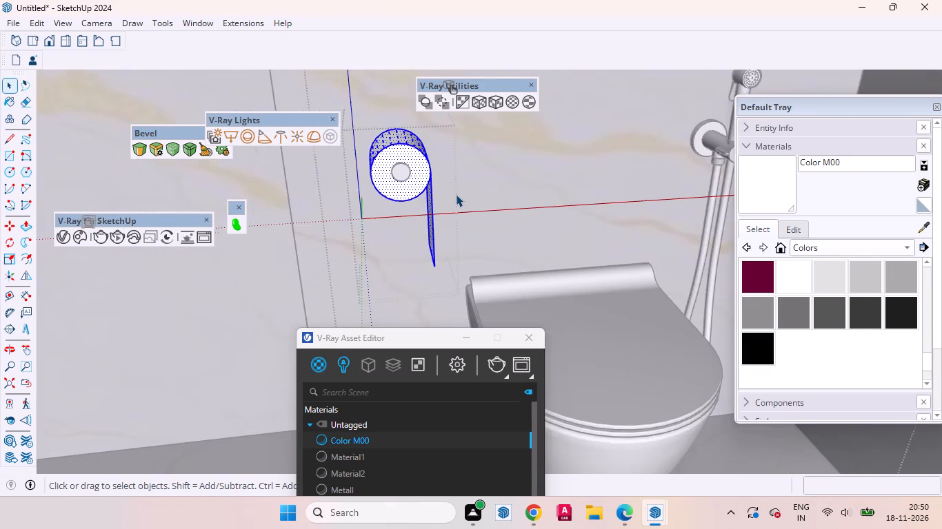
scroll(456, 194, "down", 20)
scroll(456, 194, "down", 2)
triple_click(597, 294)
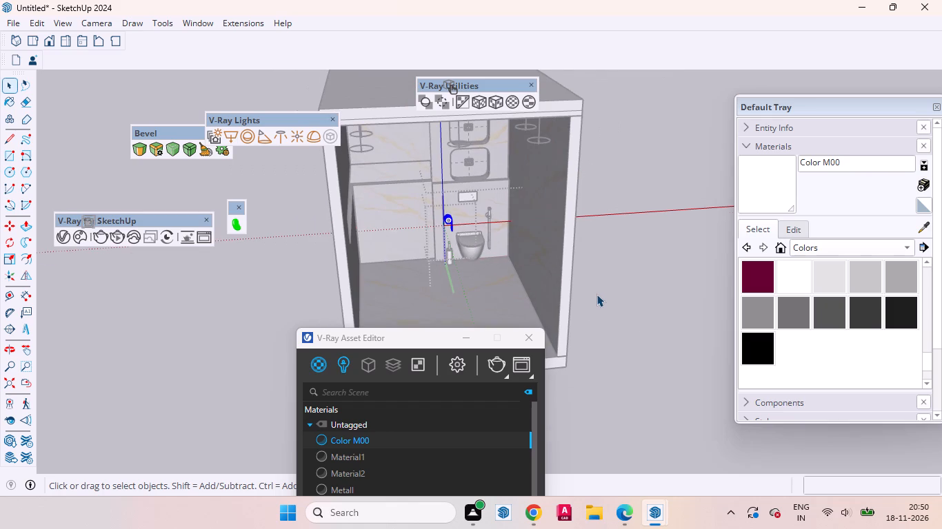
triple_click(597, 294)
left_click(588, 292)
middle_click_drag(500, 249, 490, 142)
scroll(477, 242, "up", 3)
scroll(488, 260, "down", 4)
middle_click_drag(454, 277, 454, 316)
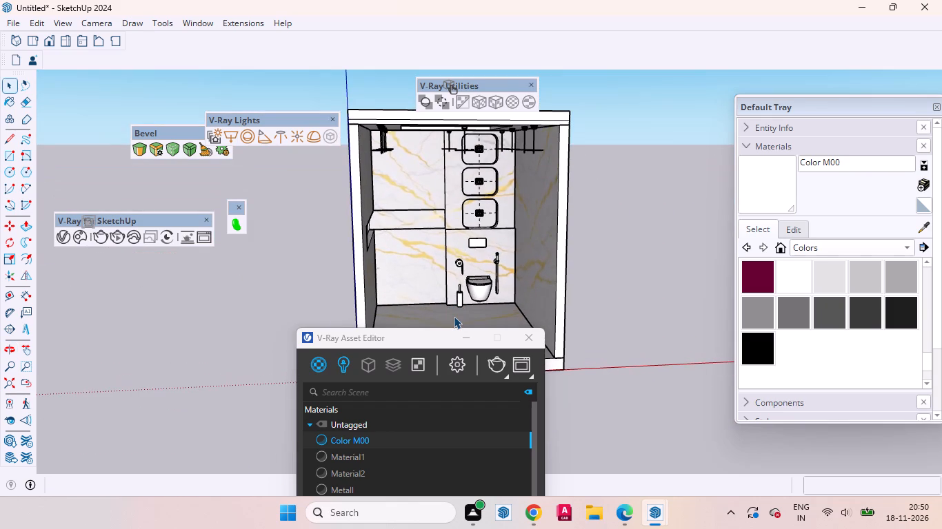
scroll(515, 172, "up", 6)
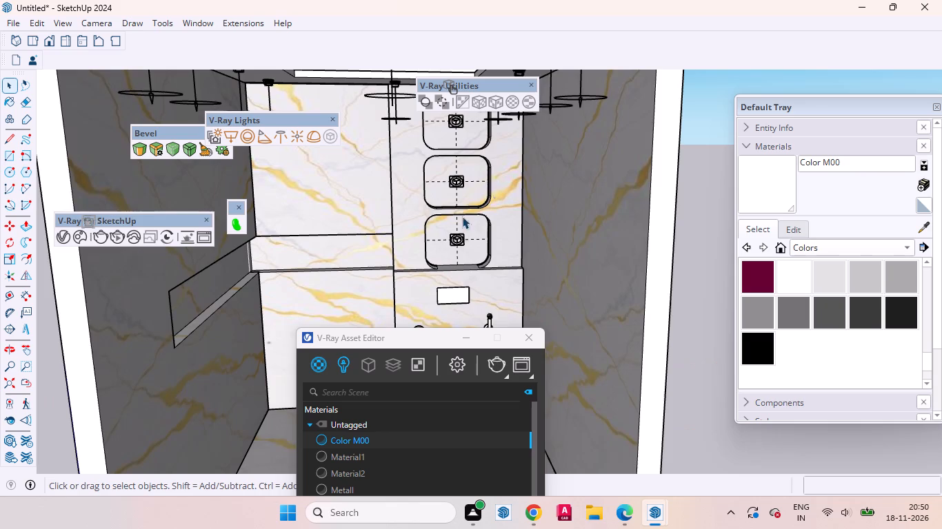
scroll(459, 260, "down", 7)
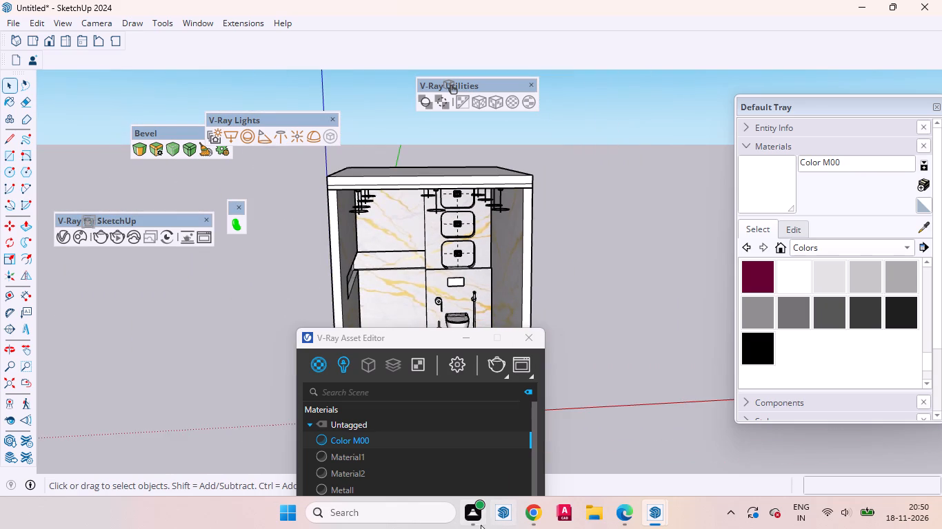
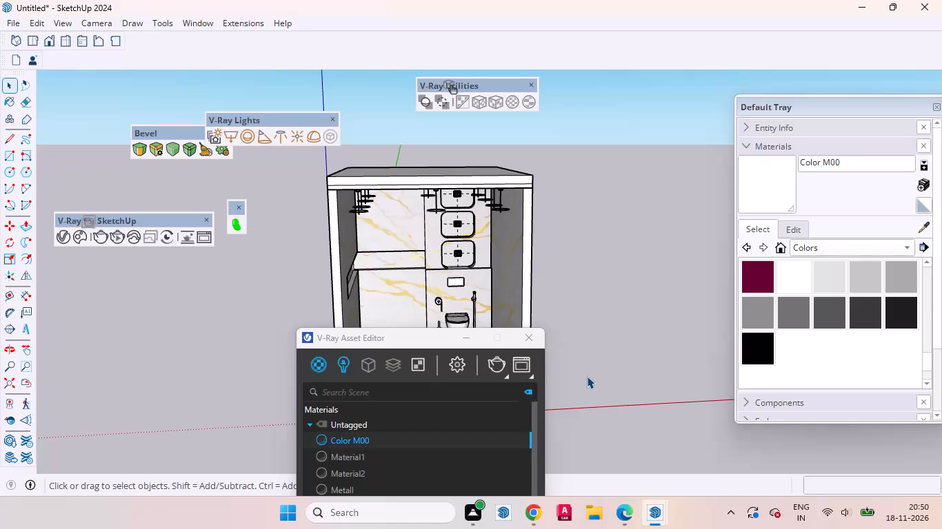
Set the camera to the standard front view, framing the marble back wall with the basins and toilet set.
left_click_drag(421, 340, 521, 324)
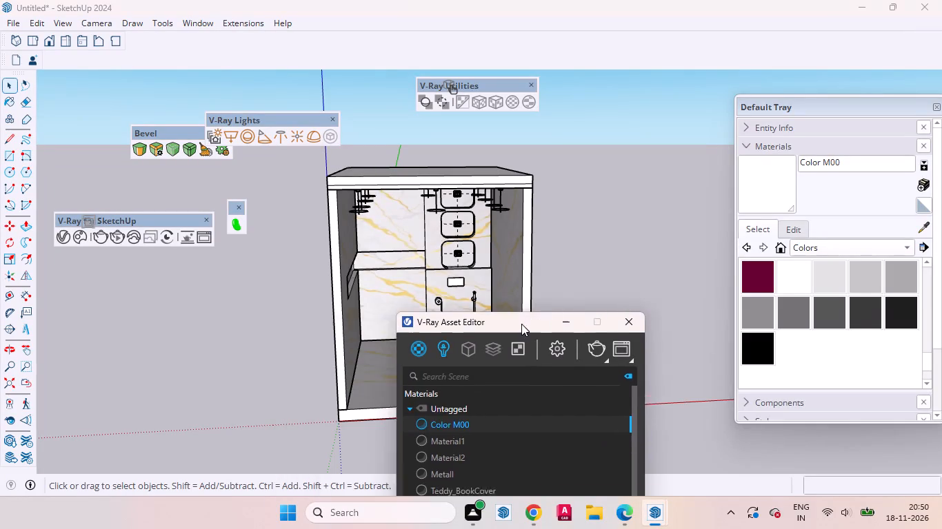
left_click_drag(521, 324, 786, 289)
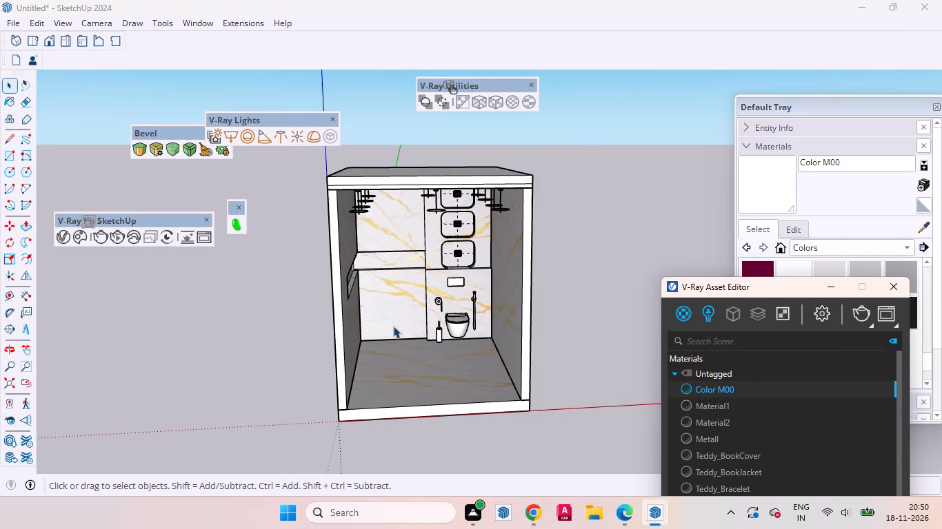
scroll(393, 318, "up", 3)
scroll(584, 364, "down", 4)
middle_click_drag(559, 362, 532, 312)
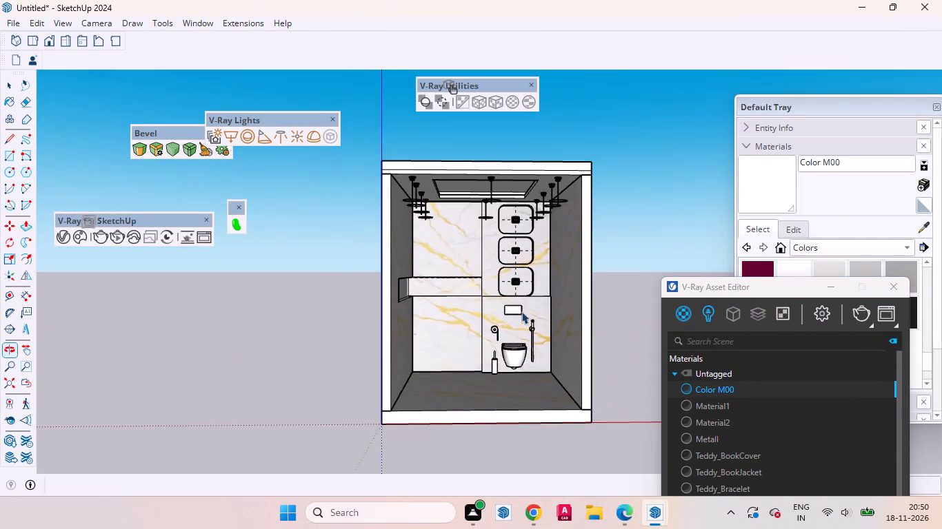
scroll(440, 309, "up", 2)
scroll(371, 365, "down", 3)
scroll(530, 378, "up", 4)
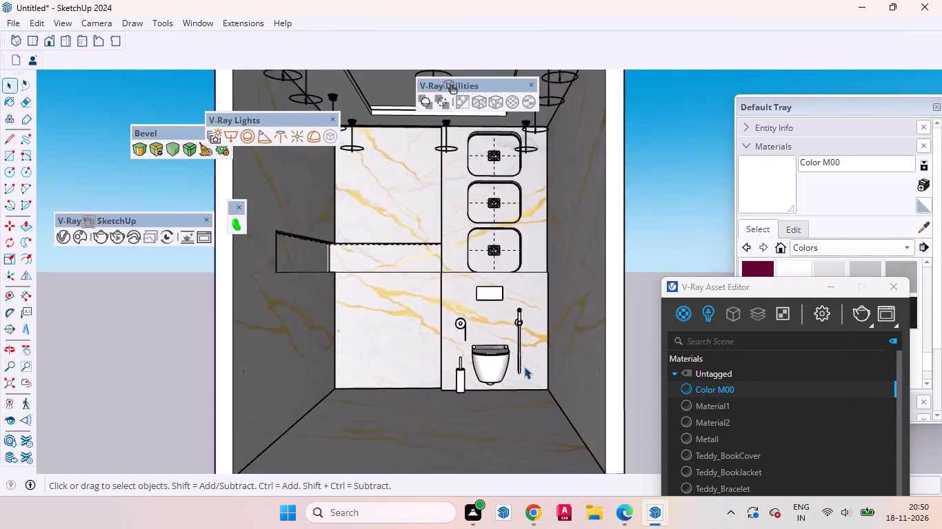
scroll(524, 366, "up", 4)
scroll(571, 386, "down", 11)
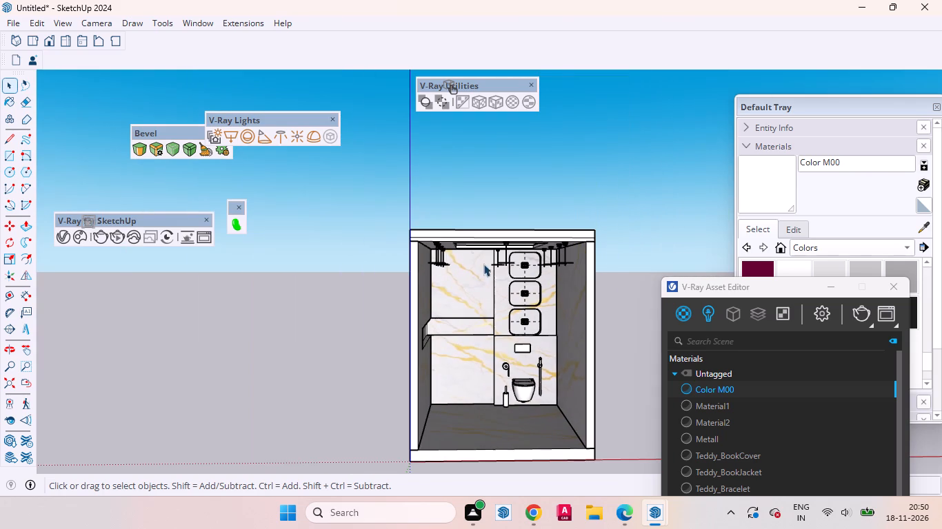
left_click(47, 43)
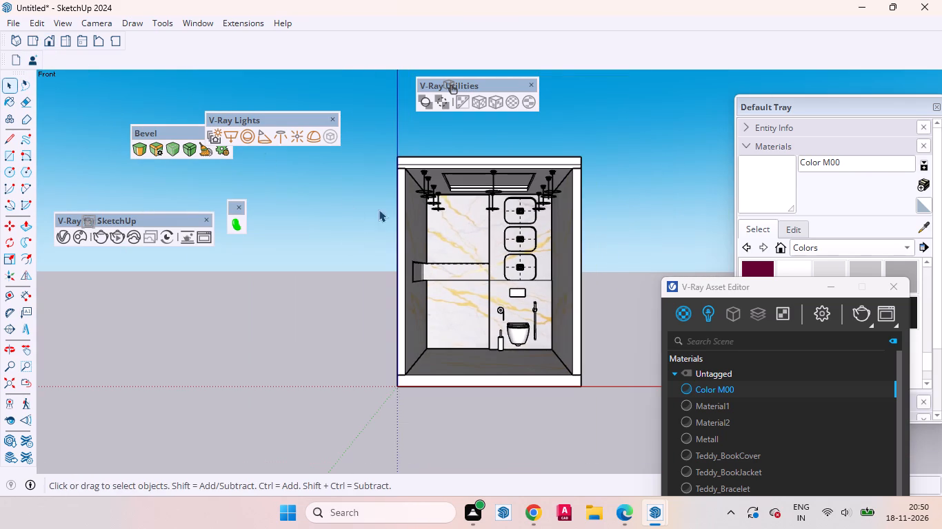
scroll(496, 225, "up", 4)
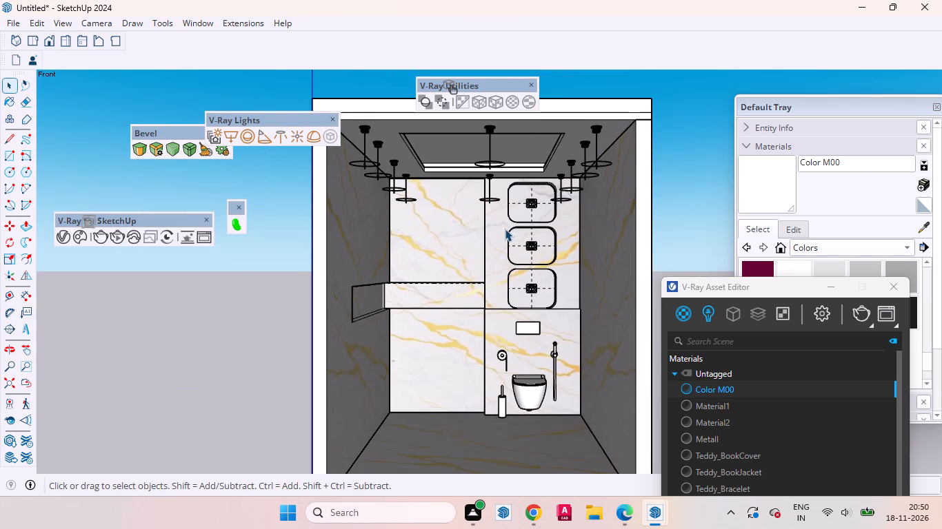
scroll(505, 229, "up", 3)
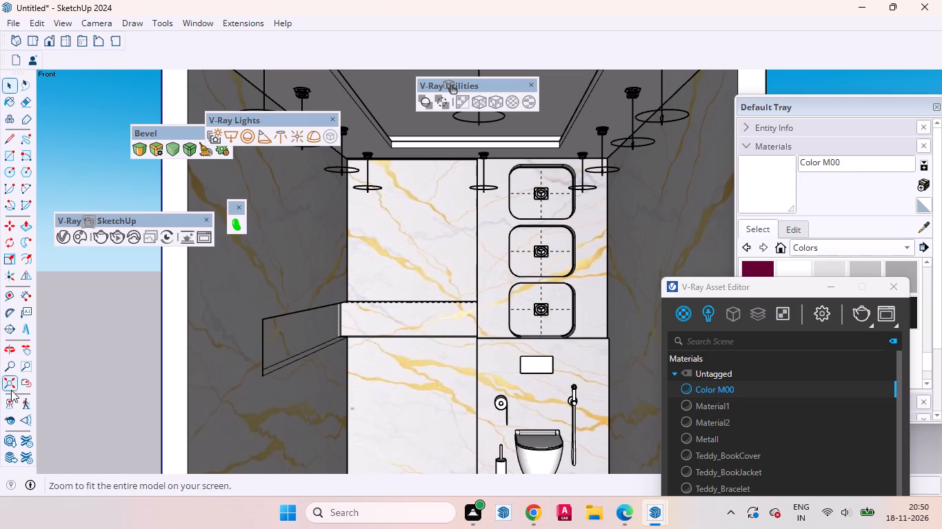
Set the camera's eye height to 4' with the Look Around tool.
left_click(13, 415)
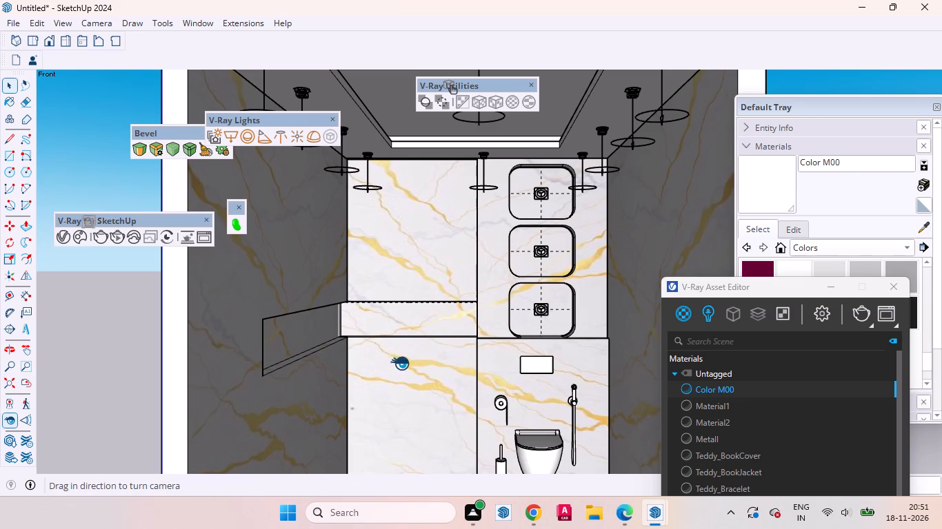
left_click_drag(760, 284, 203, 293)
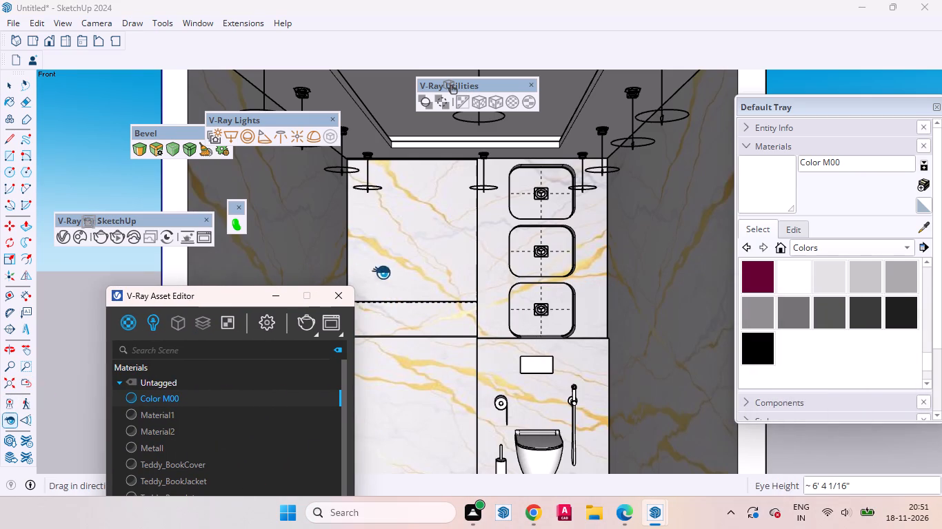
type("4'")
key("Return")
left_click(8, 420)
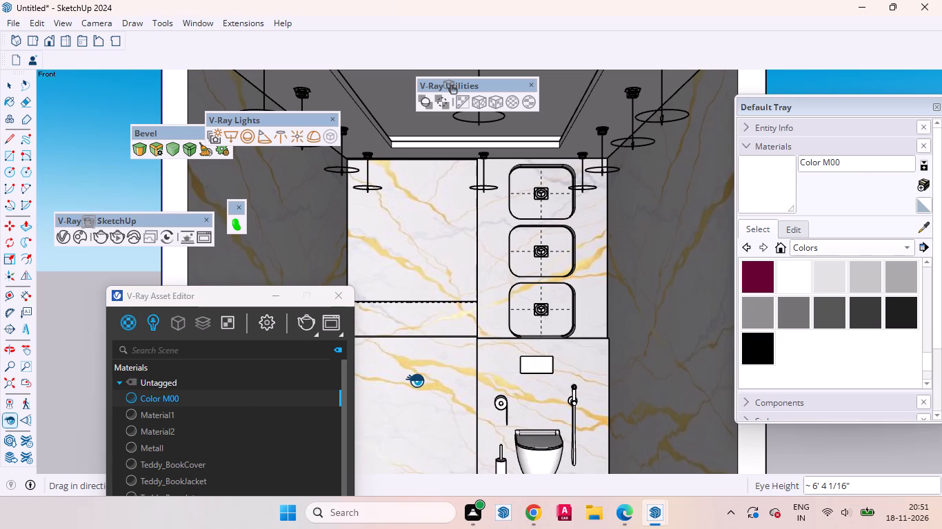
key("4")
key("apostrophe")
key("Return")
key("space")
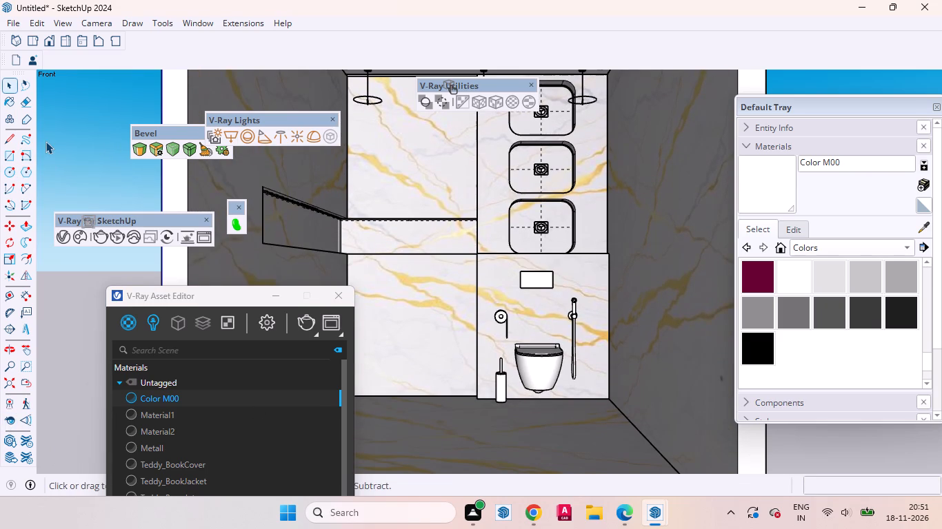
Add a scene that saves the current front camera view of the bathroom.
left_click(59, 23)
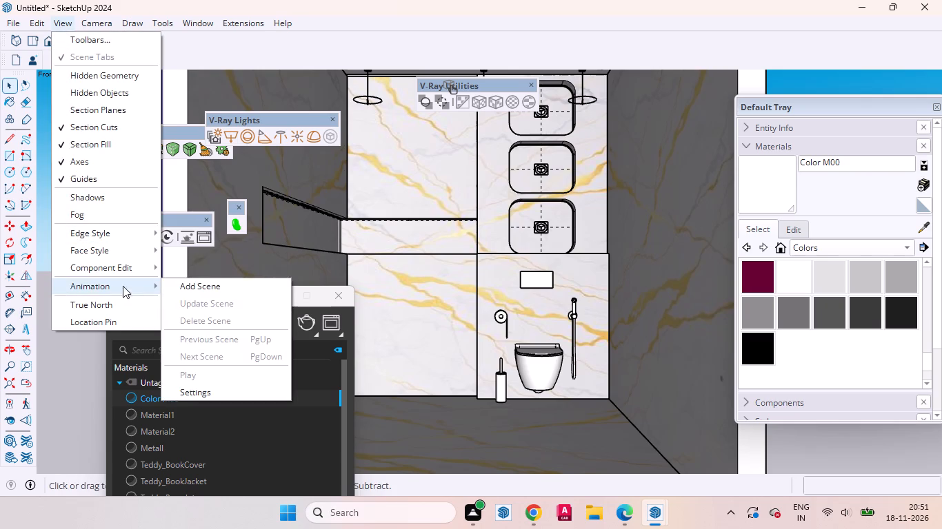
left_click(198, 284)
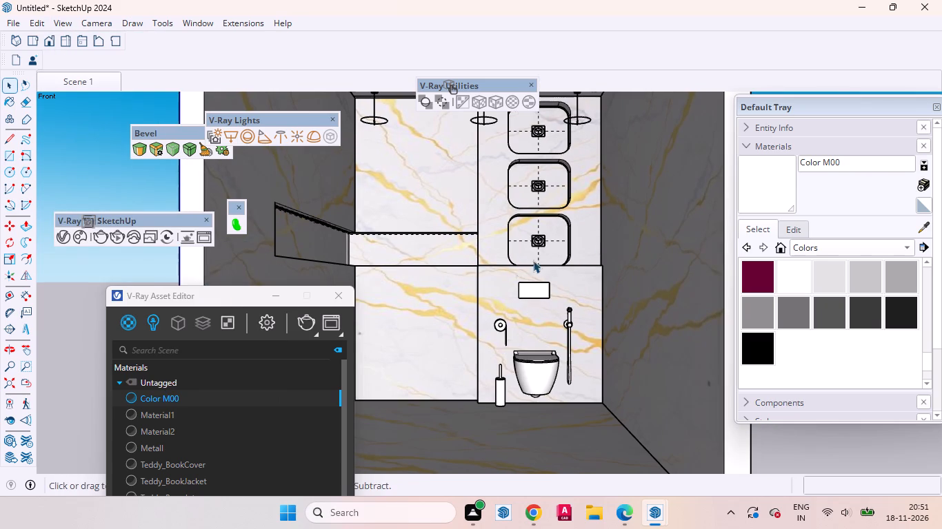
Minimise the V-Ray Asset Editor and examine the back wall's basins, ledge, ceiling lights and toilet area.
scroll(550, 261, "up", 5)
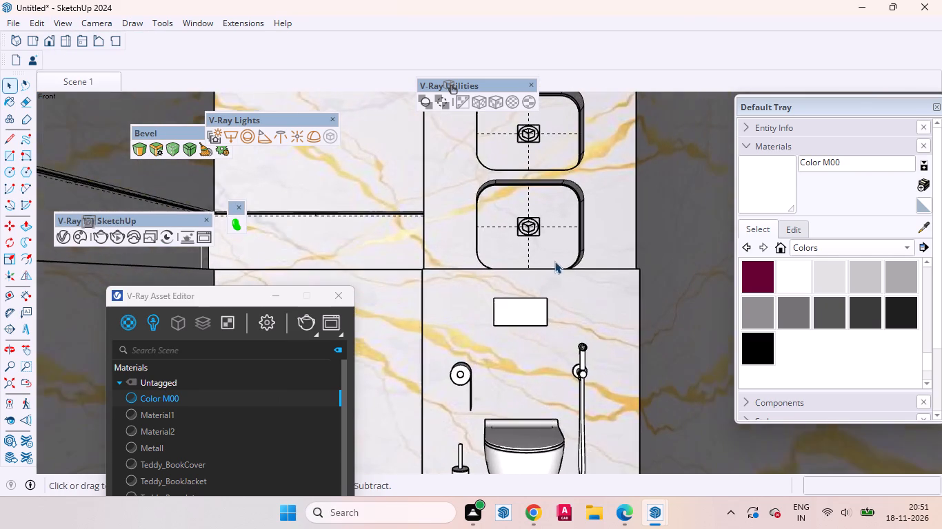
scroll(550, 307, "down", 5)
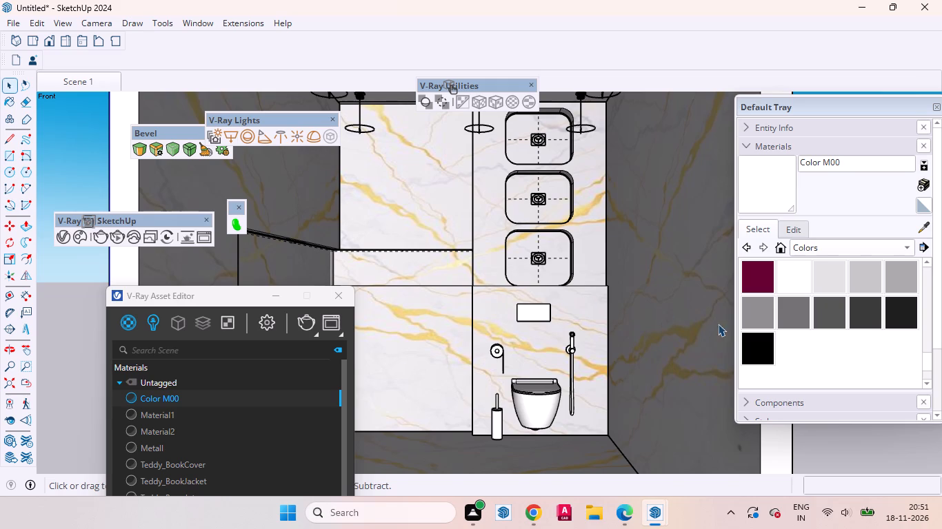
left_click(268, 302)
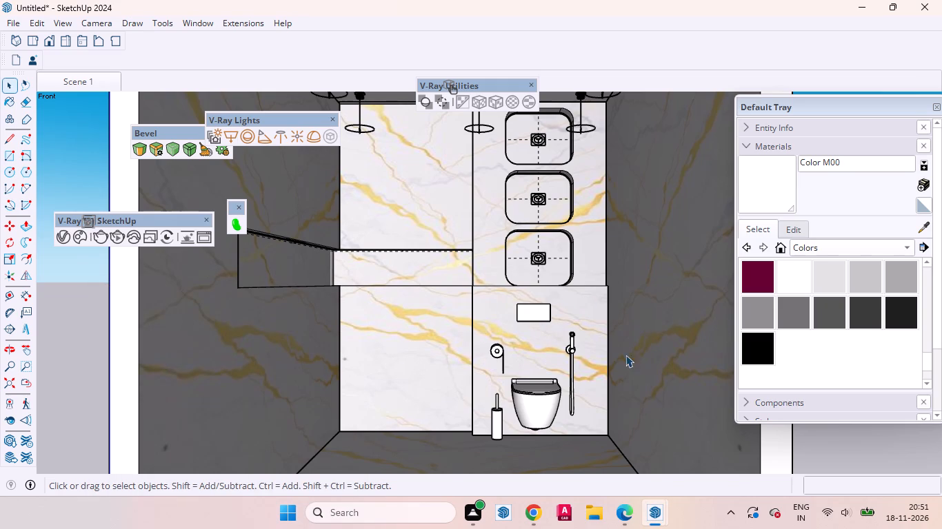
scroll(590, 272, "up", 2)
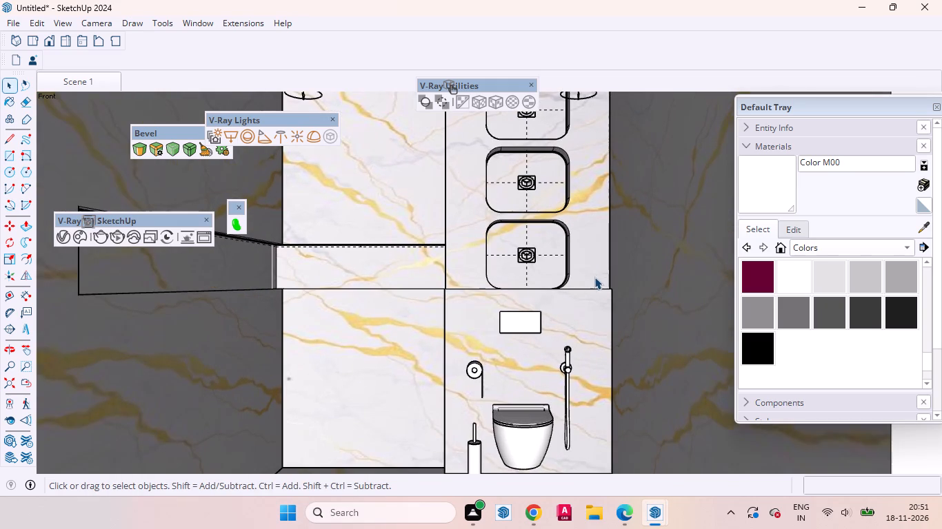
scroll(626, 364, "down", 3)
scroll(528, 232, "up", 2)
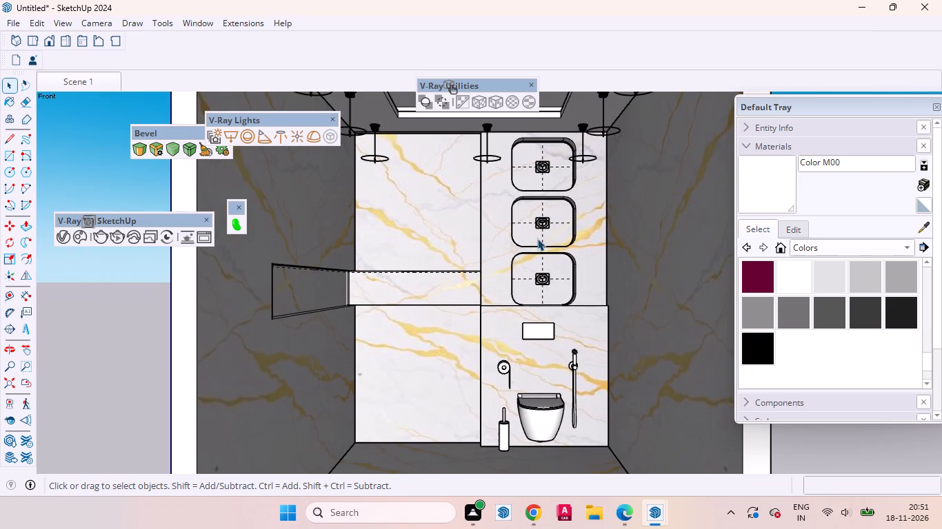
scroll(537, 238, "up", 1)
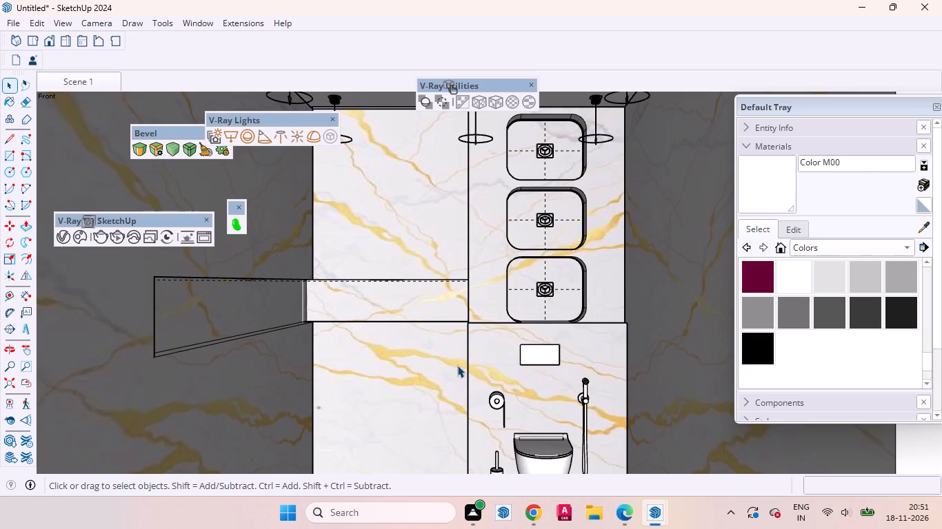
scroll(481, 335, "down", 2)
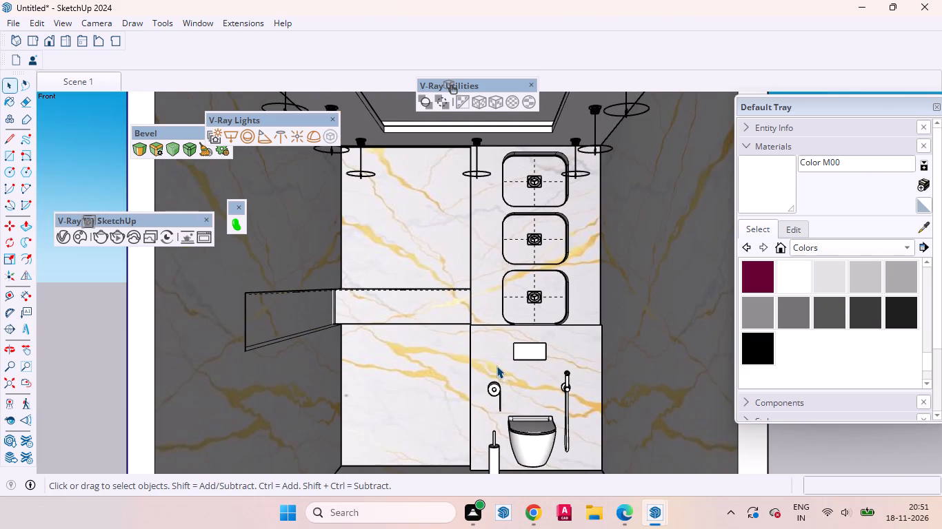
scroll(497, 366, "down", 1)
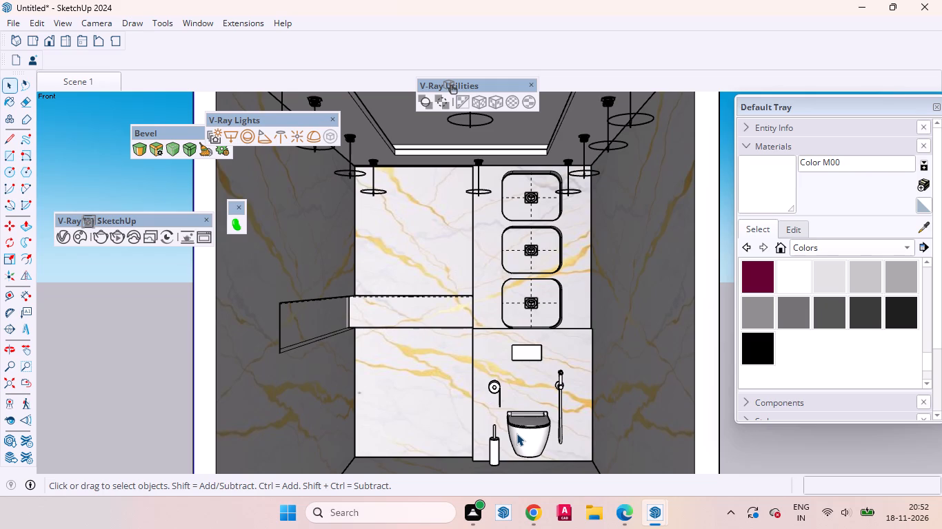
Move the wall-hung toilet set with its accessories about 3 9/16" straight up the back wall.
left_click(534, 430)
scroll(512, 352, "down", 3)
scroll(528, 413, "up", 2)
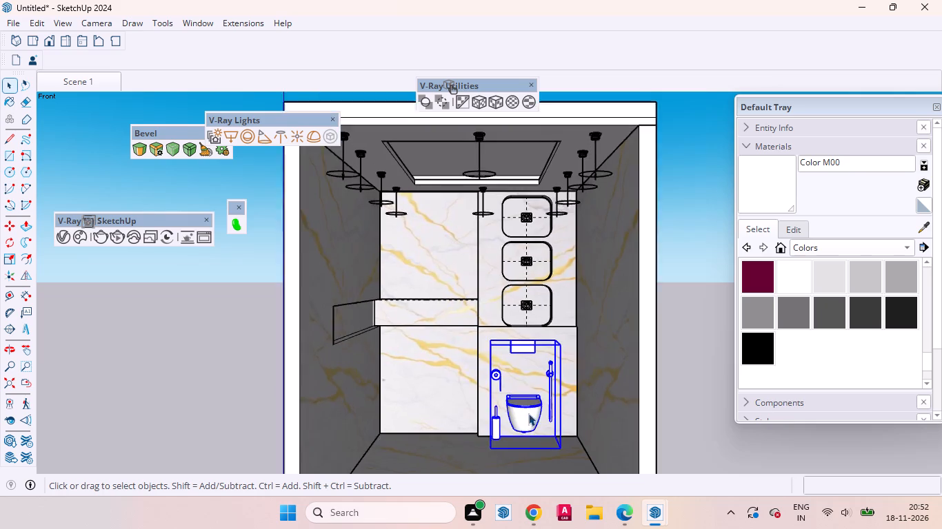
scroll(539, 362, "up", 8)
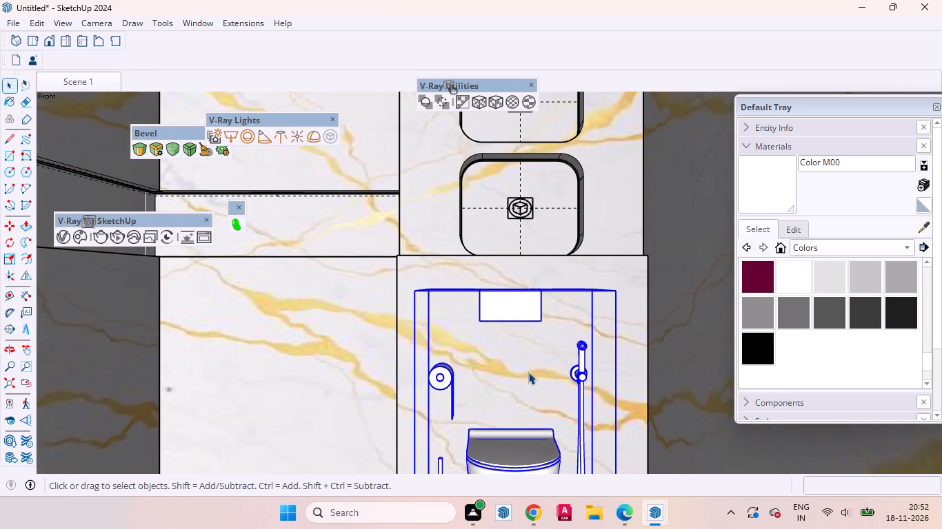
key("m")
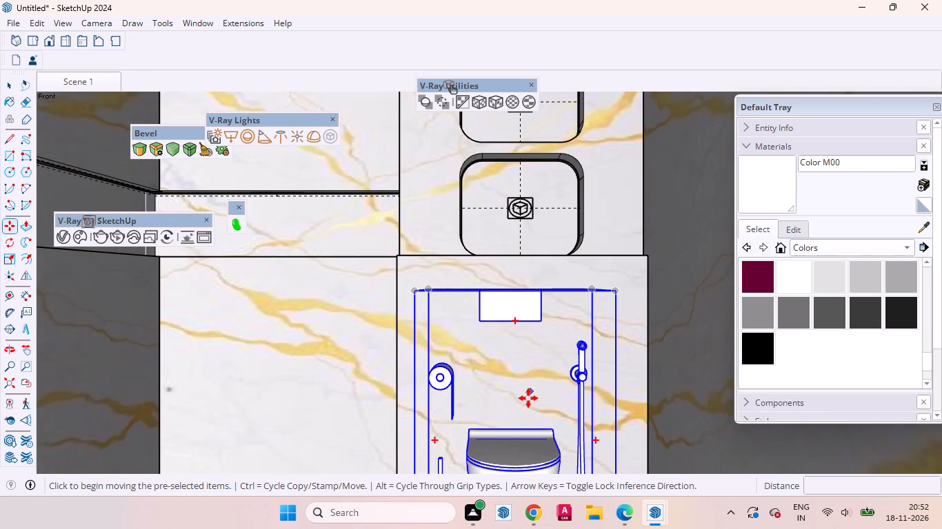
left_click(523, 397)
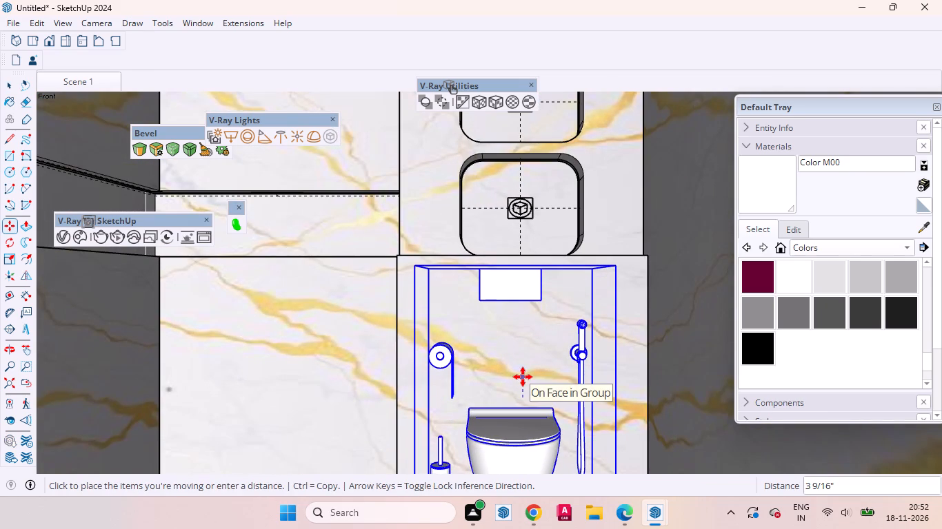
left_click(523, 377)
scroll(550, 384, "down", 1)
scroll(550, 384, "up", 1)
scroll(536, 376, "down", 8)
key("space")
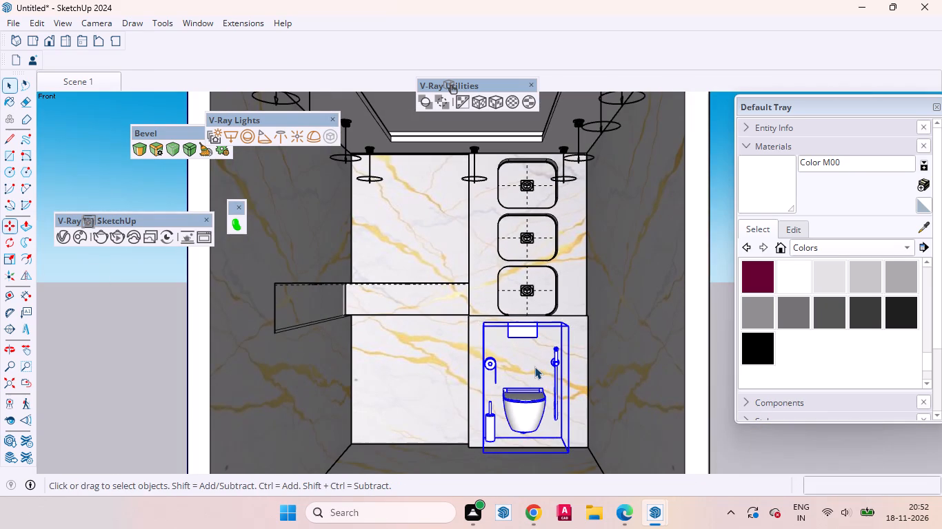
Recall Scene 1, clear the selection and examine the toilet set's position within the framed room view.
left_click(66, 84)
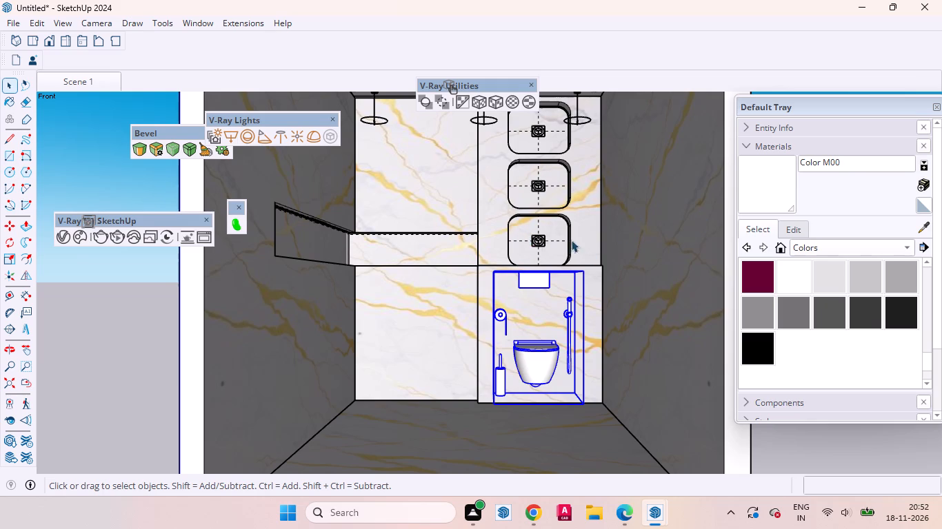
scroll(565, 300, "down", 7)
left_click(639, 295)
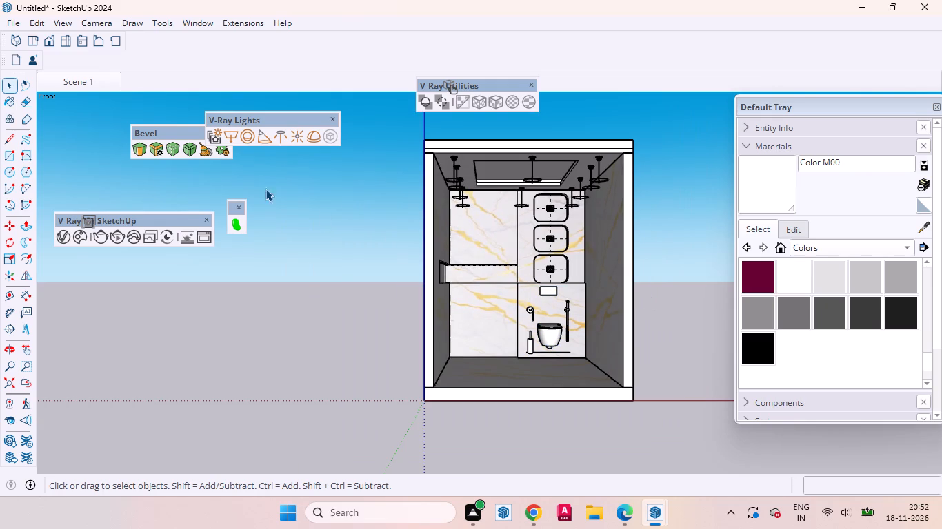
left_click(88, 74)
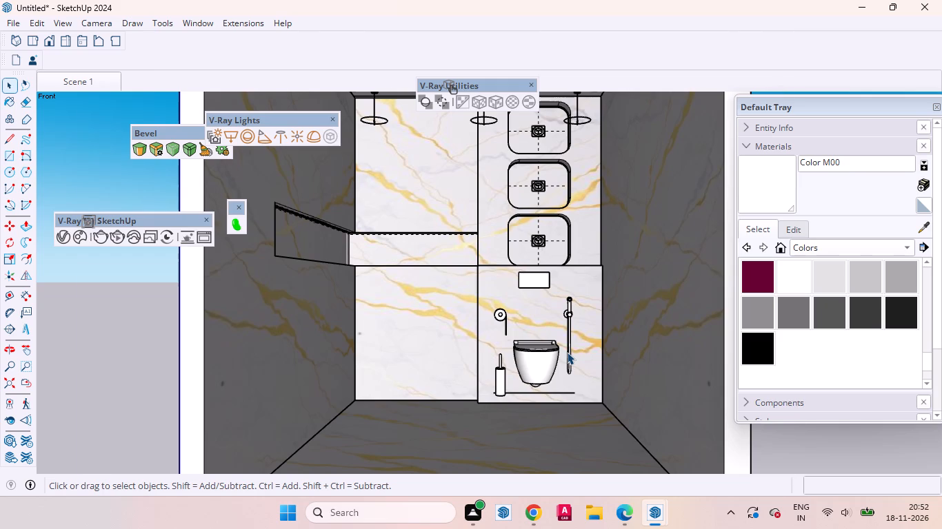
scroll(567, 352, "up", 1)
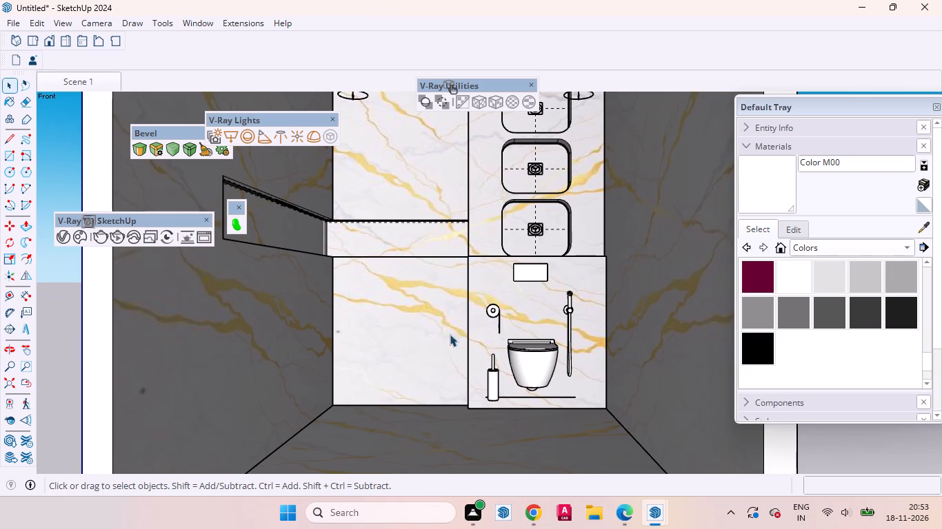
scroll(523, 340, "down", 9)
scroll(497, 353, "up", 1)
scroll(497, 353, "down", 1)
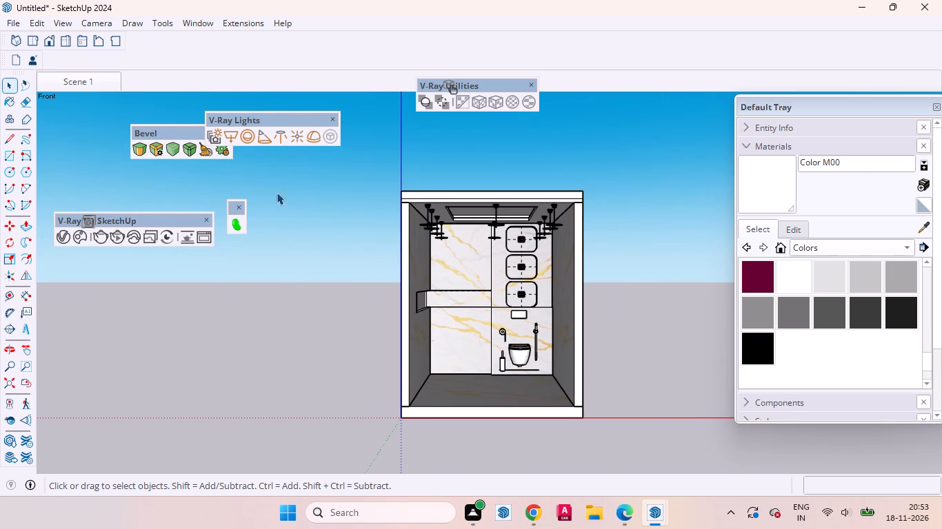
left_click(92, 79)
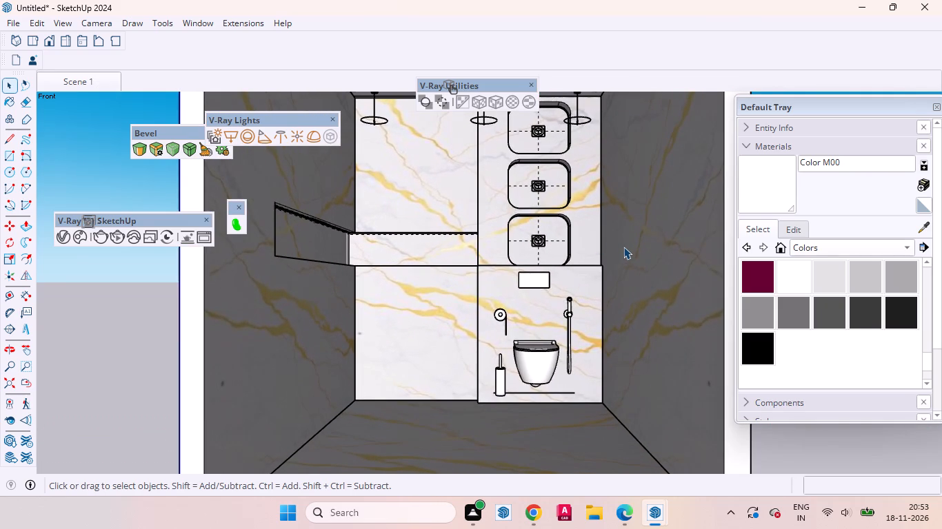
Examine the recessed marble ledge where the back wall meets the left side wall, and its junction with the toilet and basin wall.
scroll(623, 247, "up", 2)
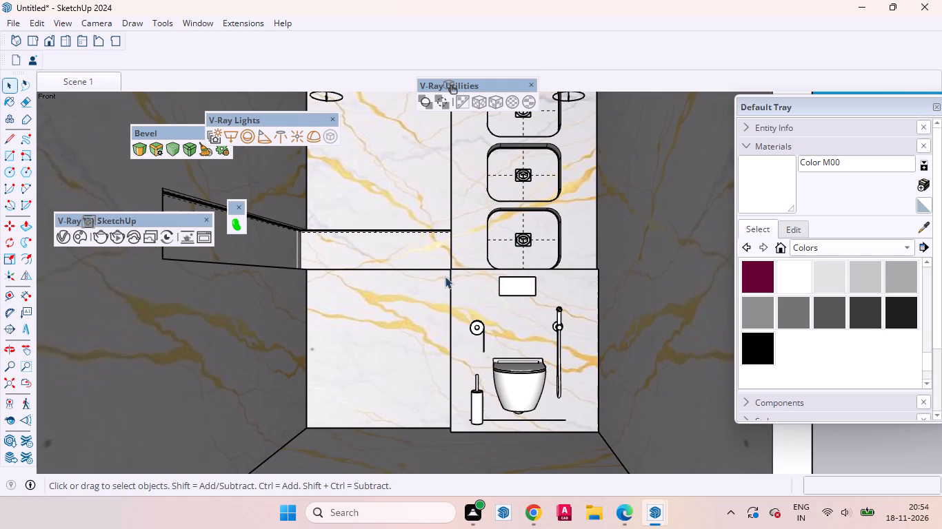
scroll(417, 280, "up", 2)
scroll(443, 304, "down", 2)
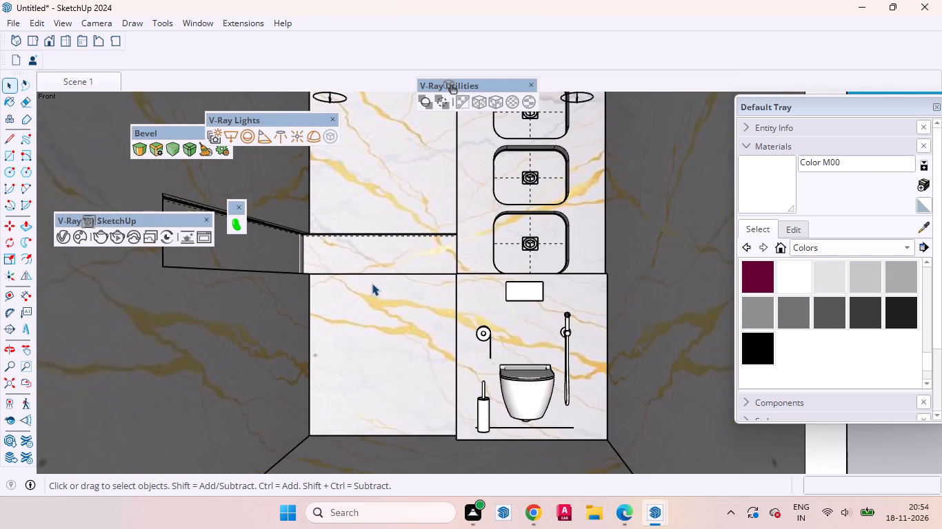
middle_click_drag(372, 283, 383, 382)
scroll(363, 271, "up", 7)
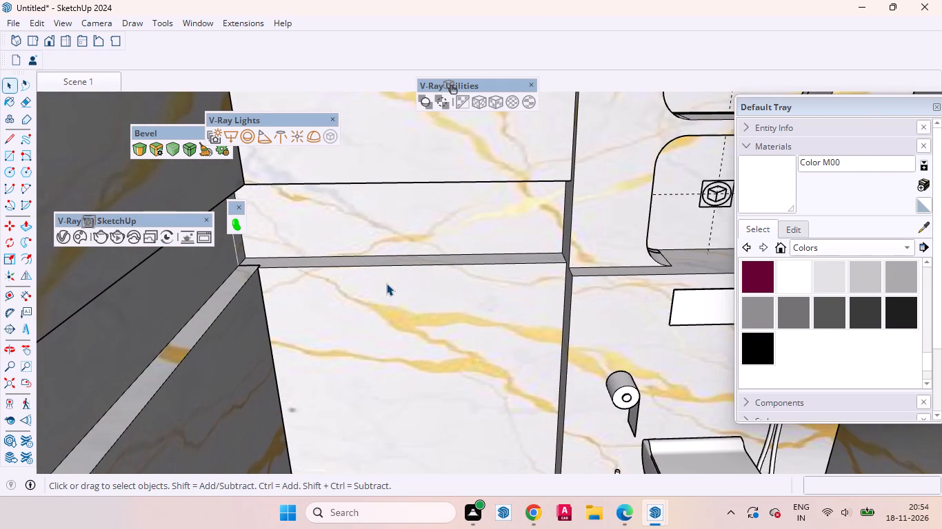
scroll(385, 277, "up", 1)
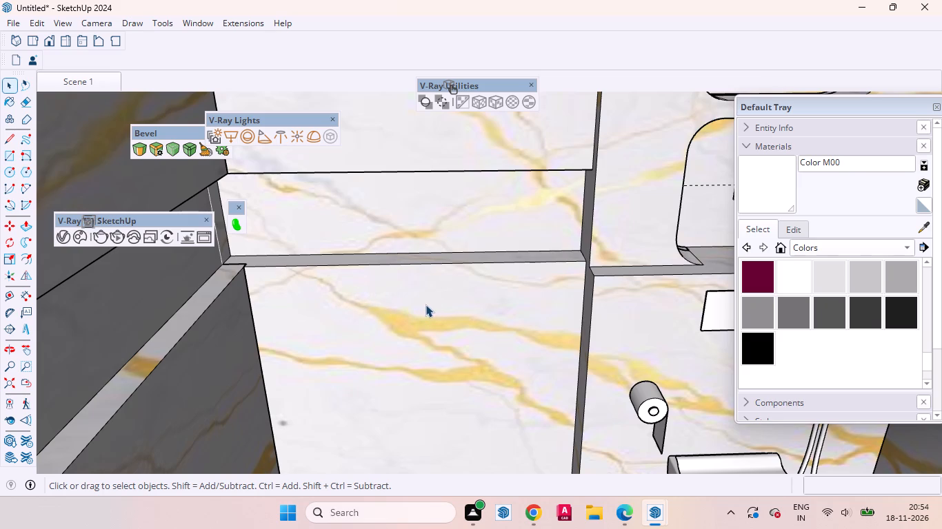
scroll(545, 311, "down", 6)
middle_click_drag(508, 309, 479, 296)
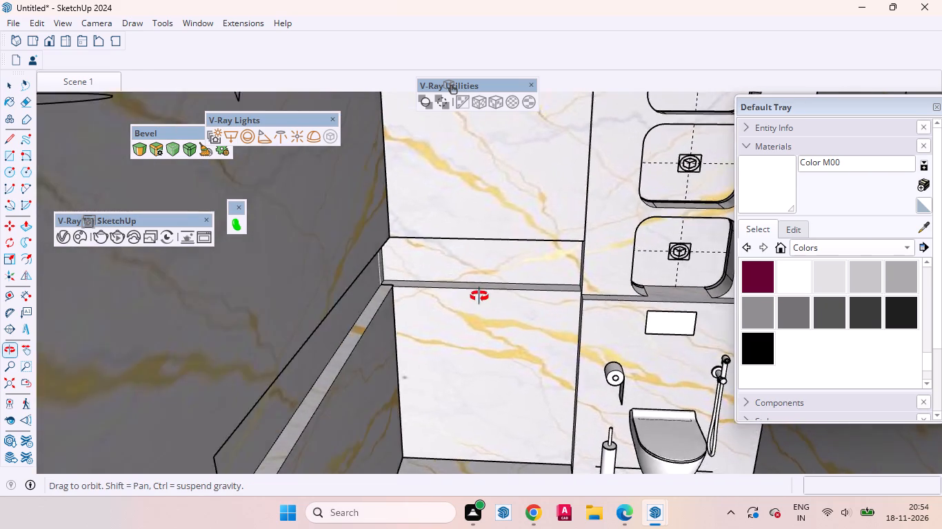
middle_click_drag(479, 296, 472, 267)
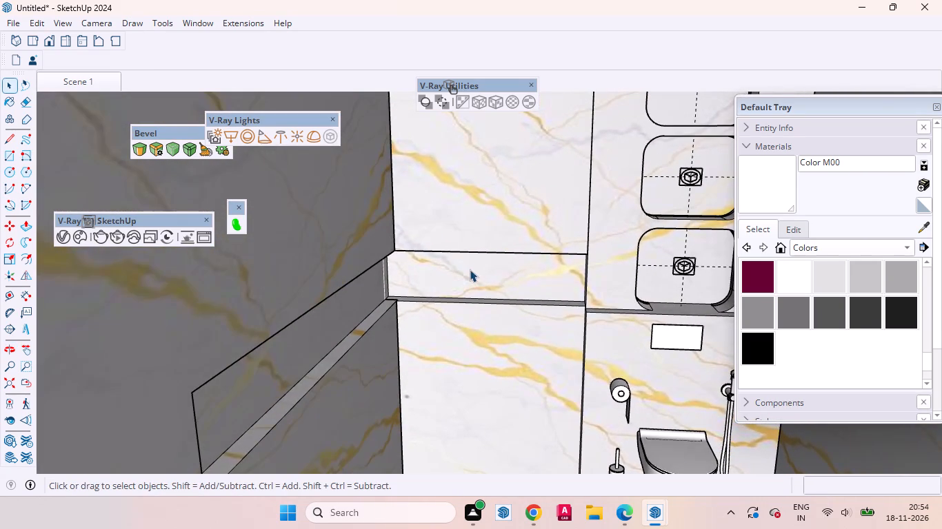
scroll(534, 224, "up", 2)
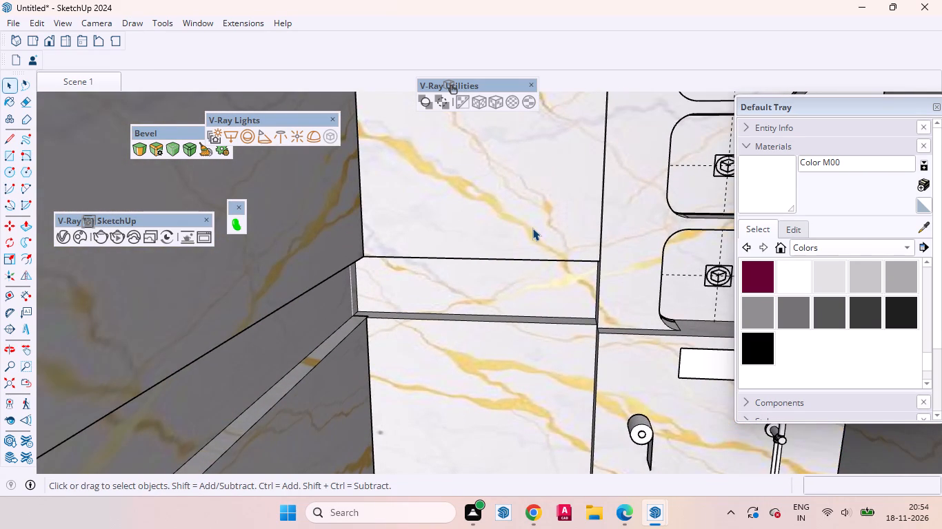
scroll(532, 228, "up", 1)
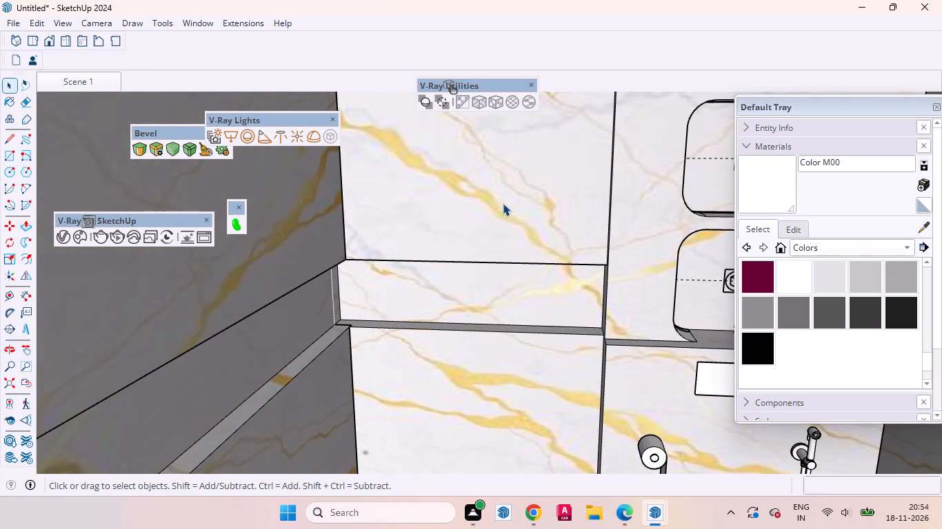
scroll(465, 205, "up", 2)
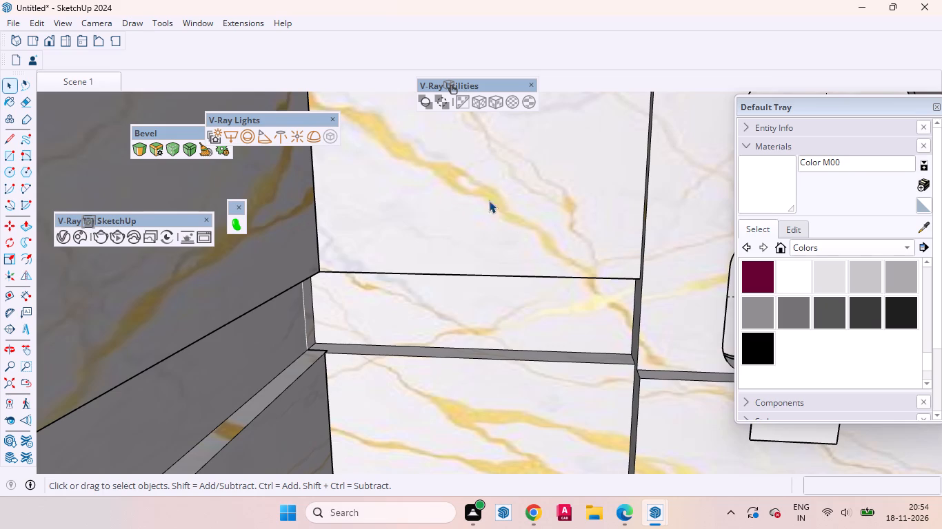
scroll(485, 261, "down", 3)
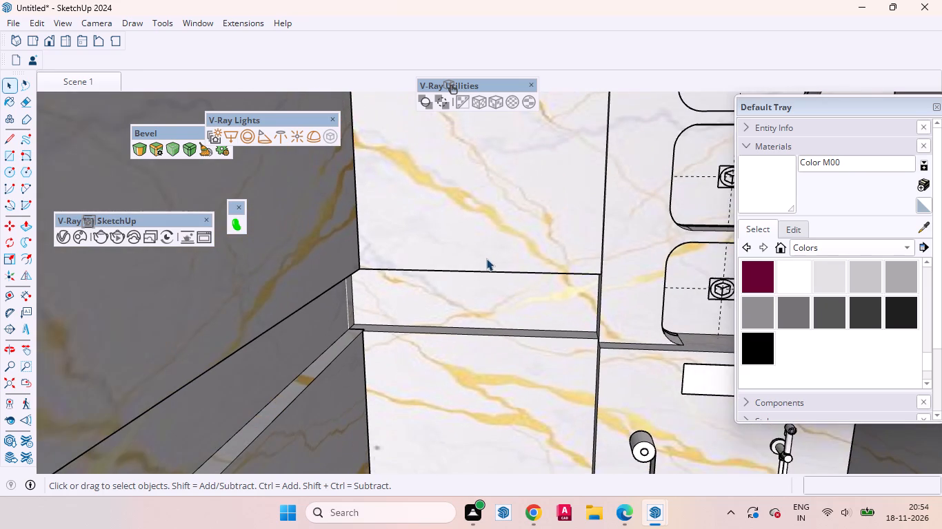
scroll(486, 258, "down", 5)
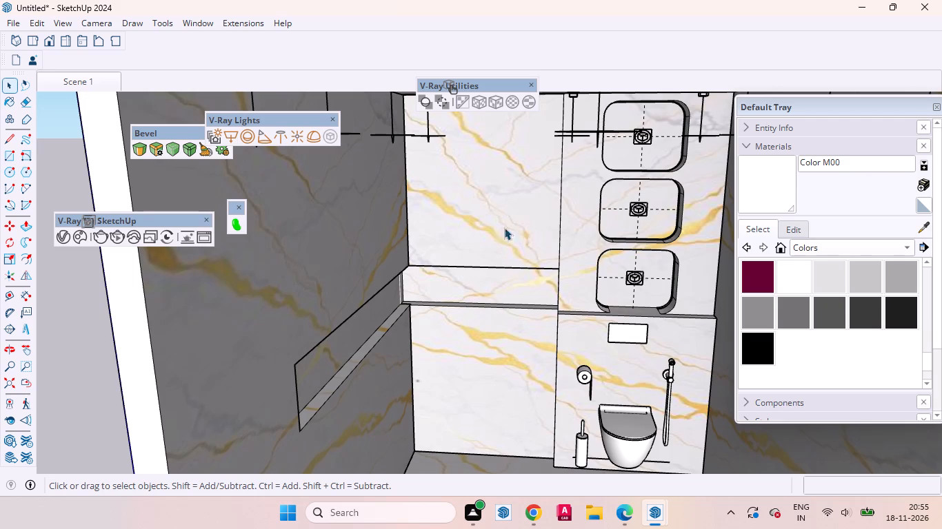
scroll(421, 276, "up", 2)
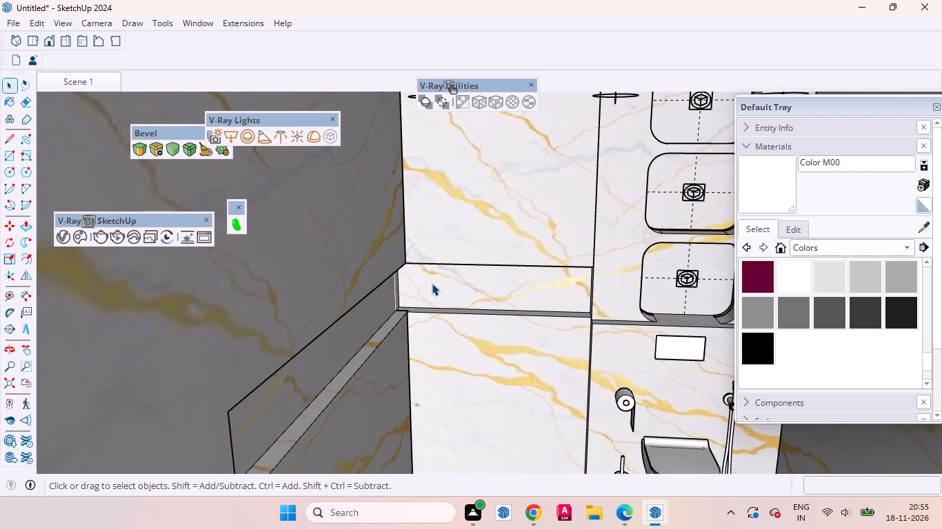
scroll(412, 269, "up", 3)
Examine the ledge corner and the left side wall from other angles, and return to the saved Scene 1 view.
middle_click_drag(470, 293, 461, 236)
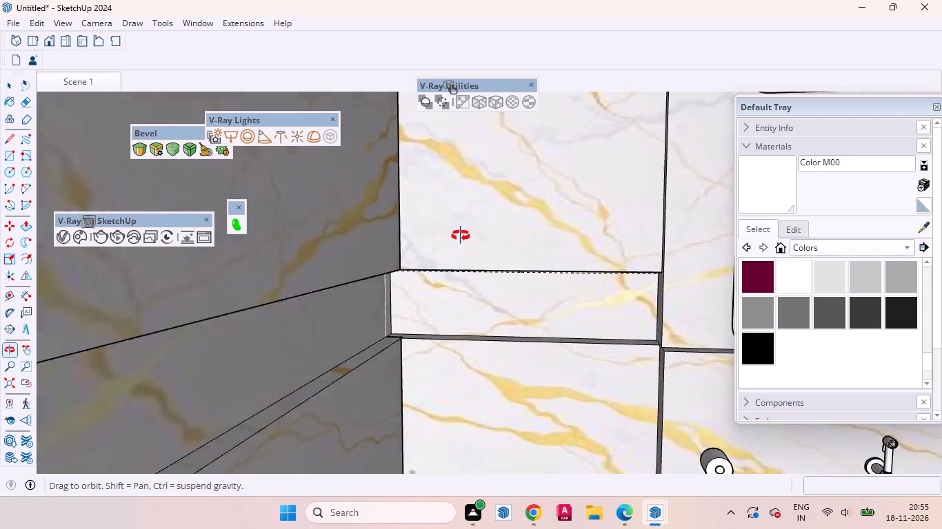
middle_click_drag(461, 236, 538, 329)
scroll(535, 330, "down", 7)
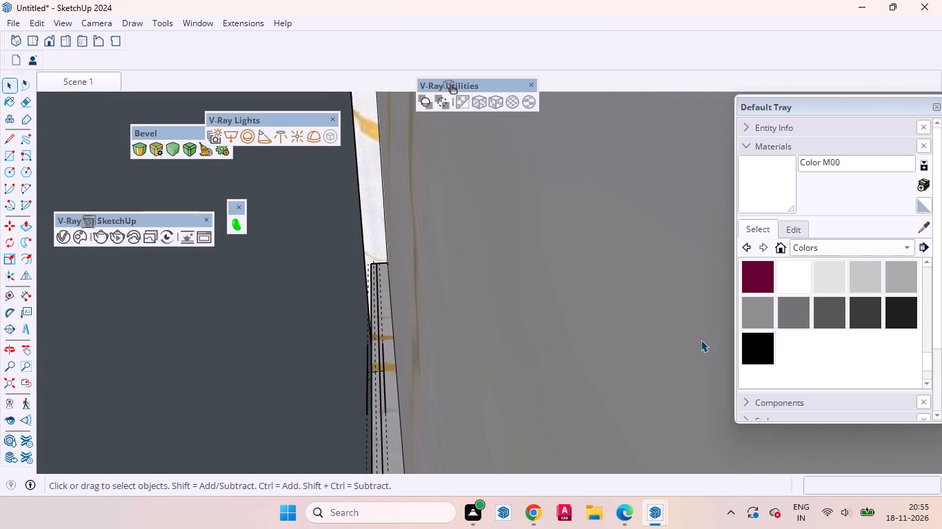
middle_click_drag(682, 339, 532, 273)
scroll(532, 273, "down", 11)
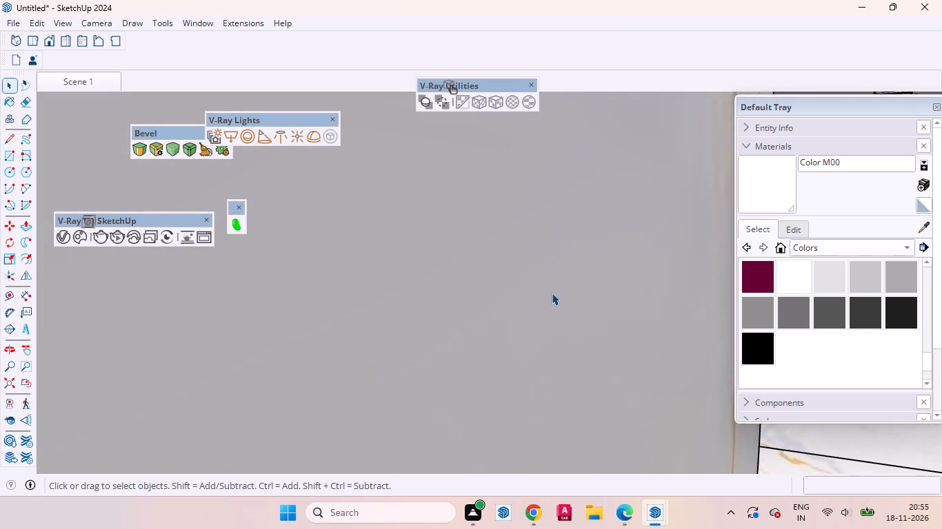
scroll(552, 293, "down", 12)
scroll(543, 298, "up", 1)
scroll(543, 298, "down", 3)
scroll(537, 304, "up", 1)
scroll(537, 304, "down", 20)
scroll(537, 304, "down", 6)
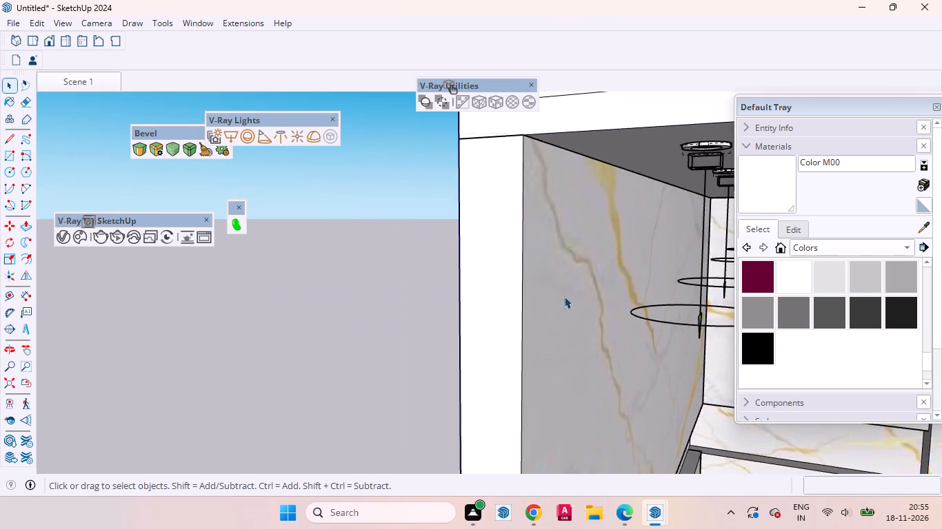
scroll(564, 296, "down", 15)
left_click(90, 79)
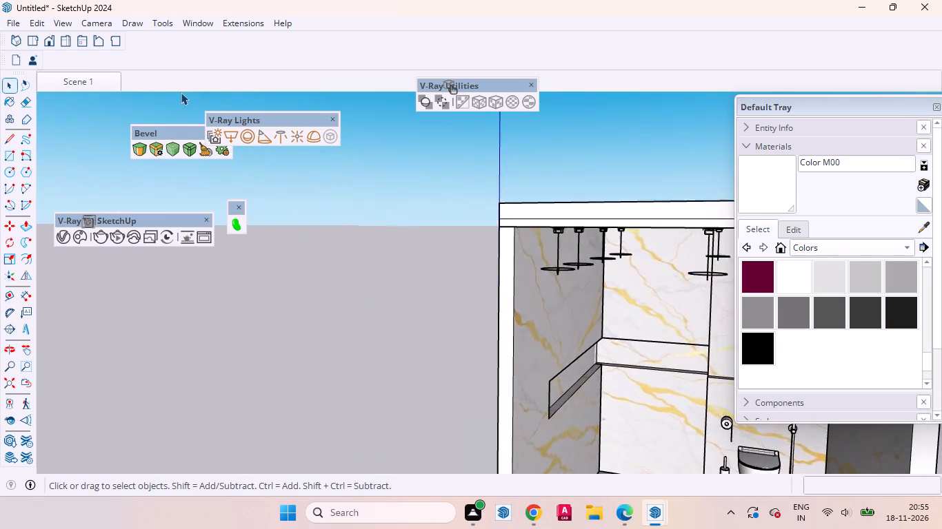
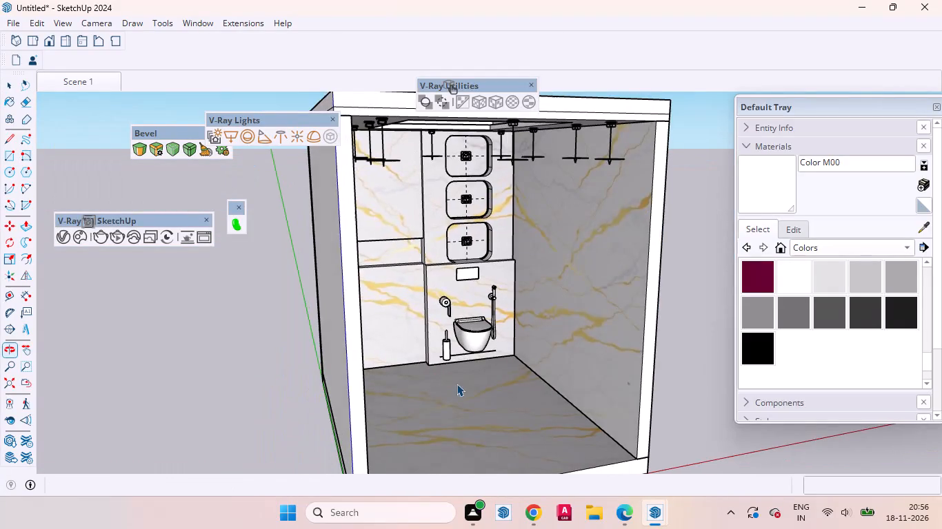
Examine the back wall fixtures and the whole room from other angles, and return to the saved Scene 1 view.
scroll(452, 380, "up", 3)
scroll(439, 234, "up", 12)
middle_click_drag(521, 274, 480, 309)
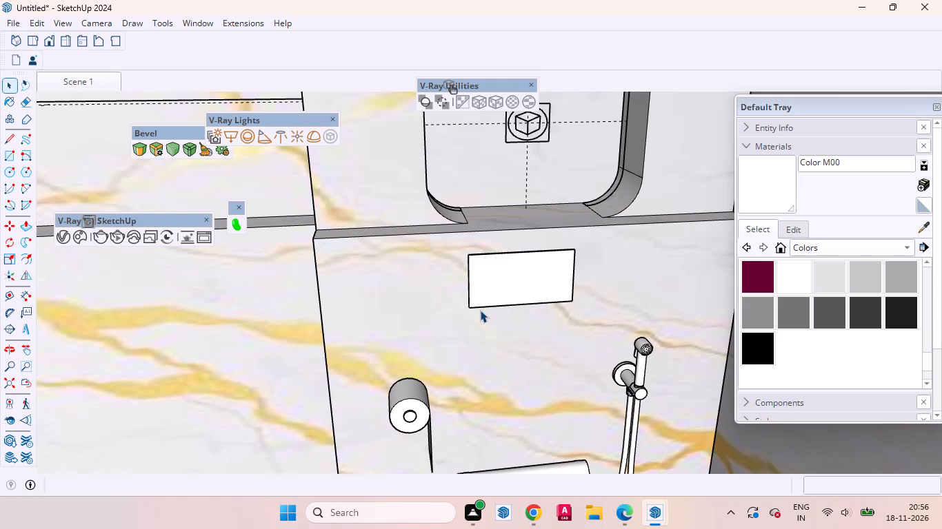
scroll(255, 226, "down", 19)
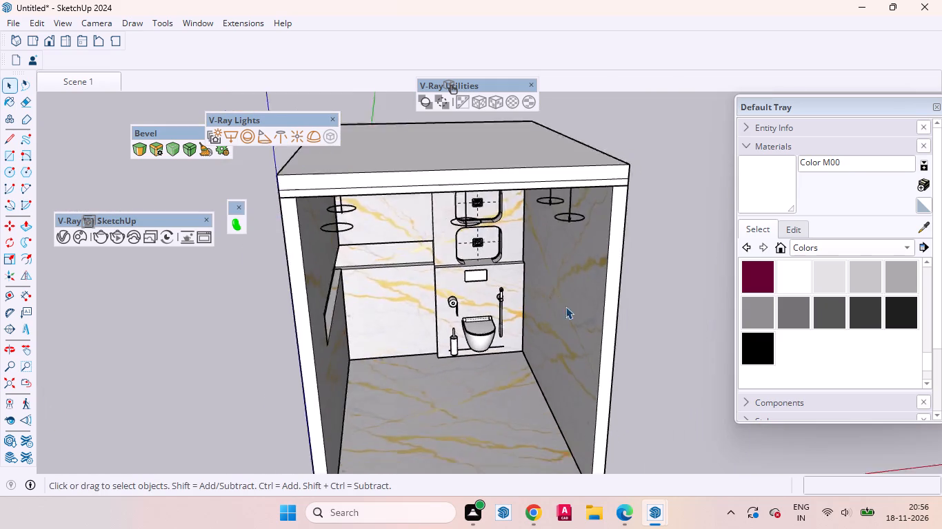
scroll(565, 307, "down", 2)
middle_click_drag(534, 358, 530, 230)
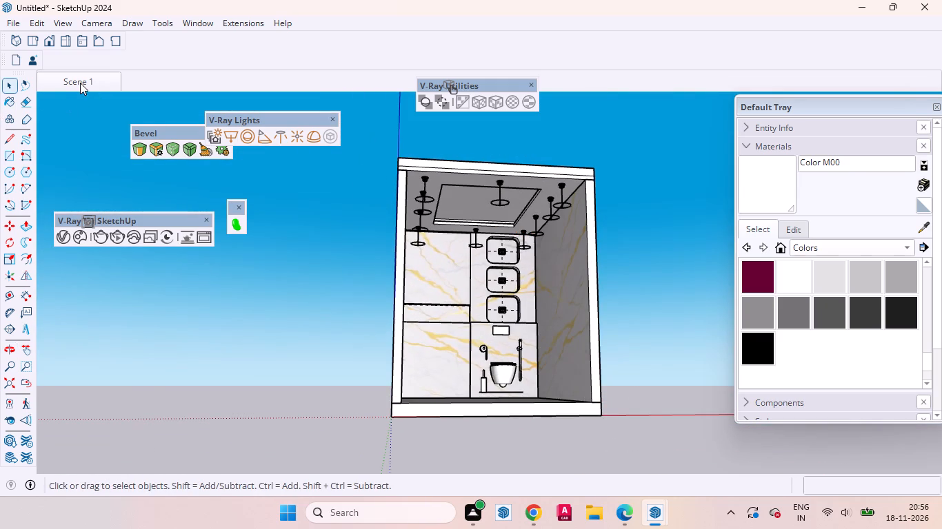
left_click(79, 81)
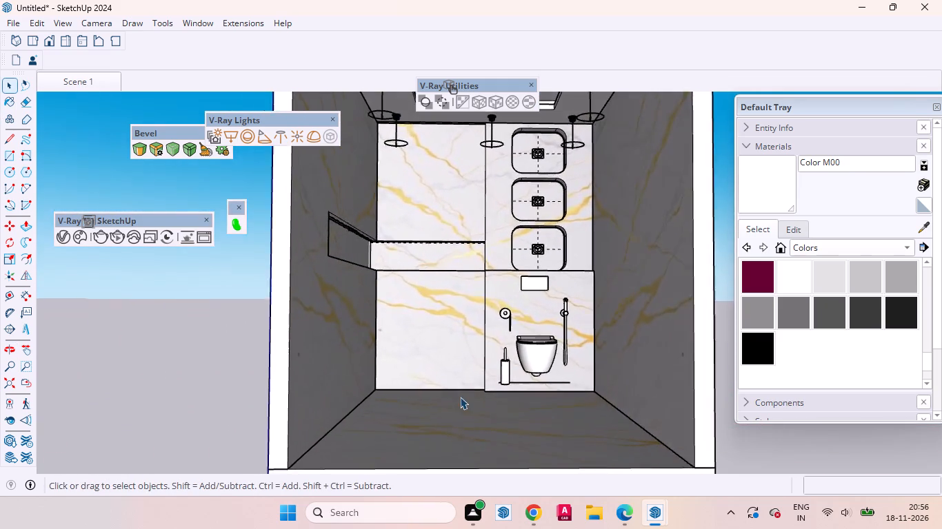
Place a floor guide parallel to the left side wall, about 2' 11 11/16" from its base edge.
scroll(460, 397, "down", 12)
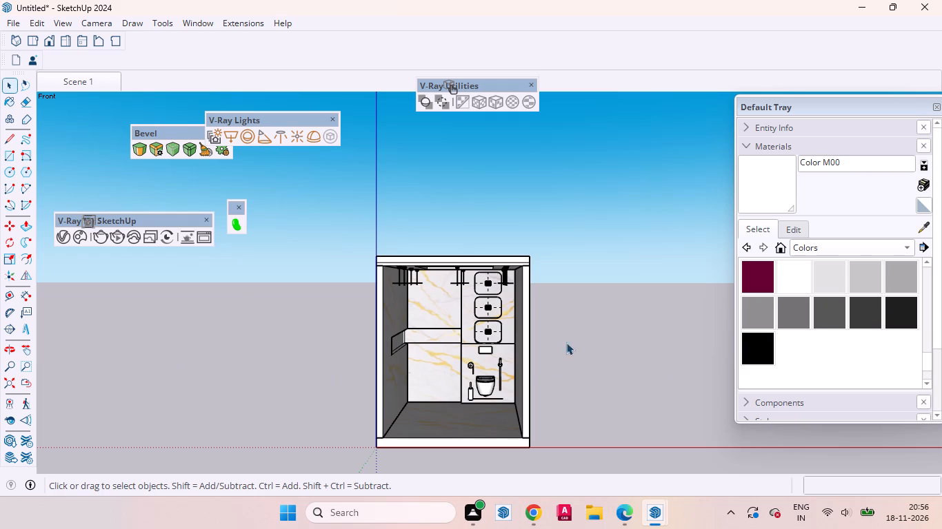
scroll(441, 412, "up", 8)
middle_click_drag(461, 426, 462, 455)
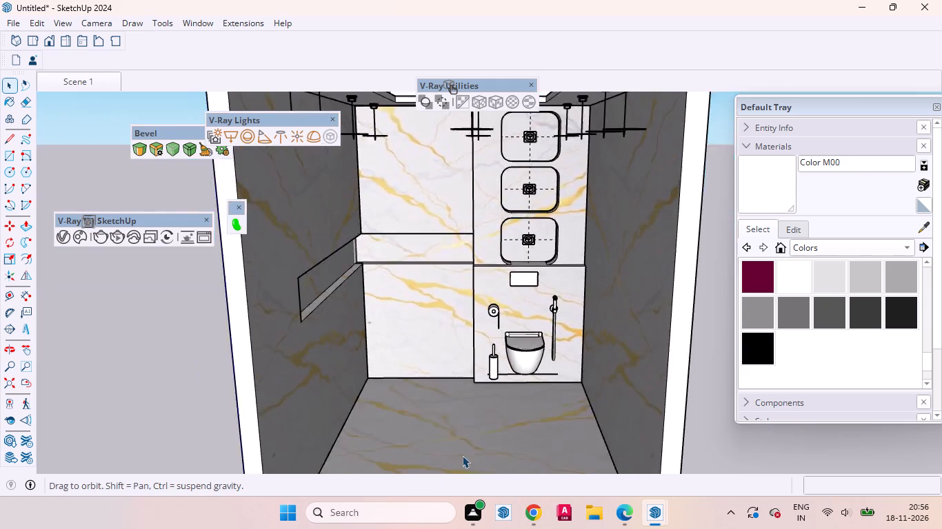
middle_click_drag(462, 455, 462, 464)
scroll(462, 447, "up", 1)
scroll(437, 367, "down", 9)
scroll(401, 413, "up", 20)
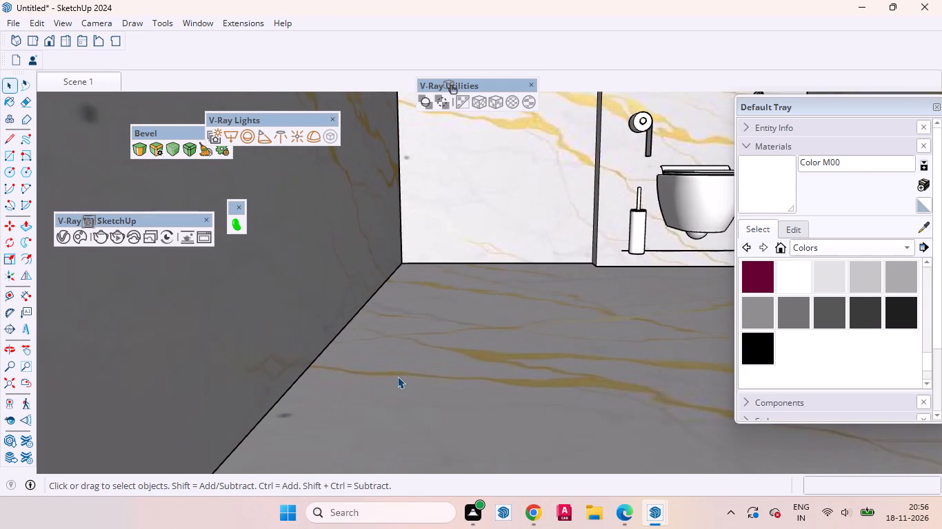
key("t")
left_click(345, 326)
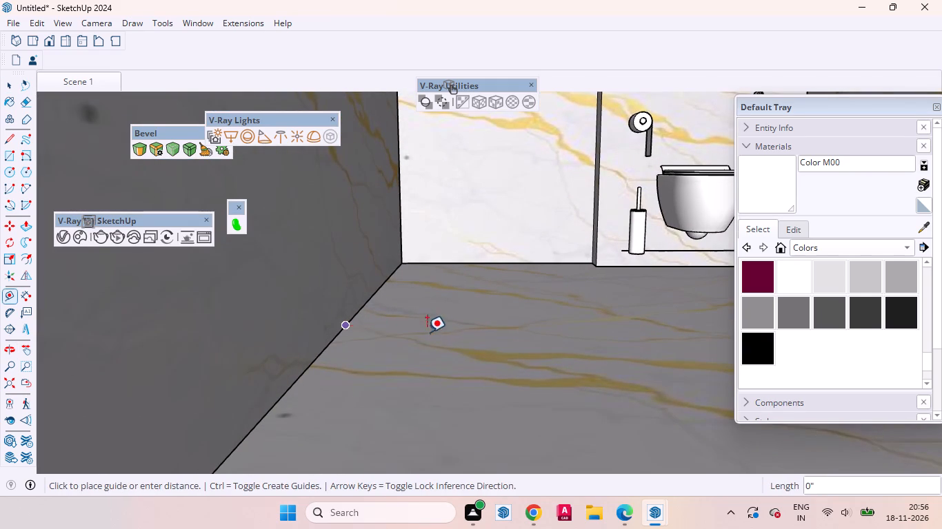
left_click(604, 338)
left_click(349, 332)
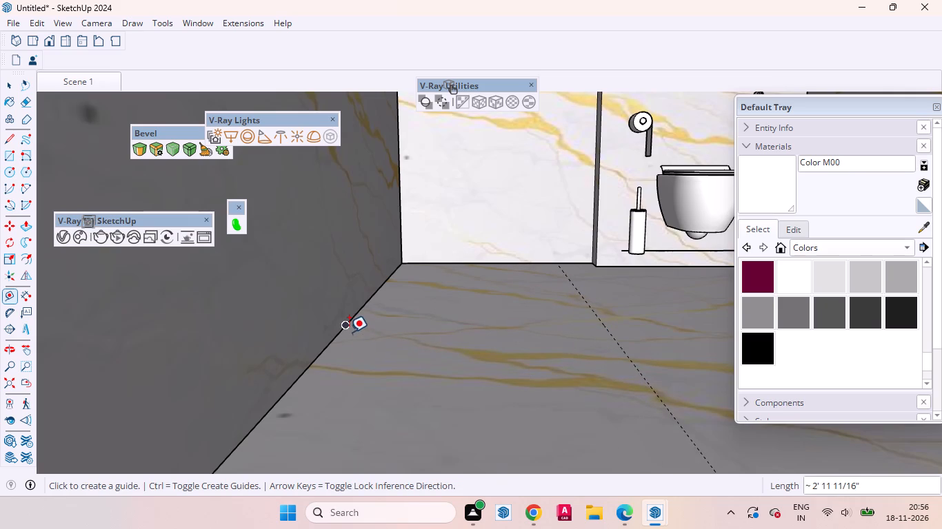
key("space")
Place a second floor guide parallel to the left side wall, a short distance off its base edge.
key("t")
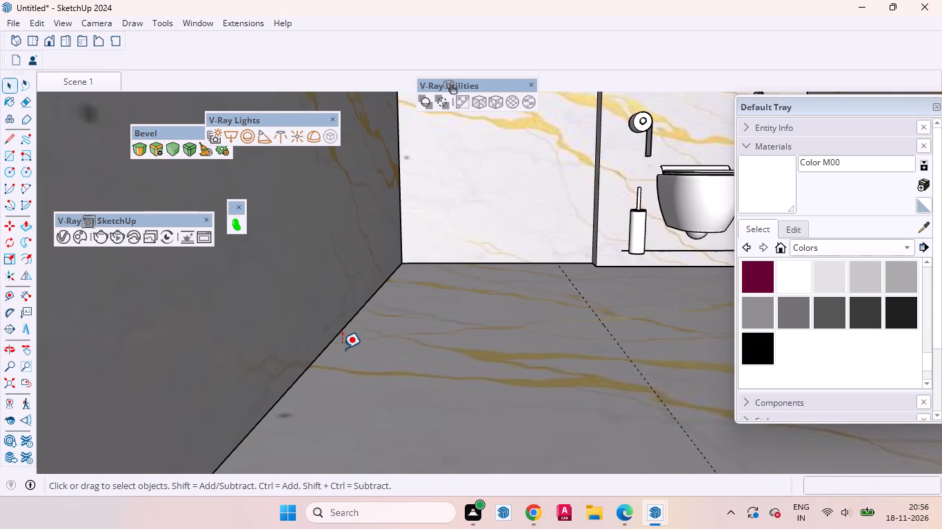
left_click(319, 355)
left_click(335, 355)
key("space")
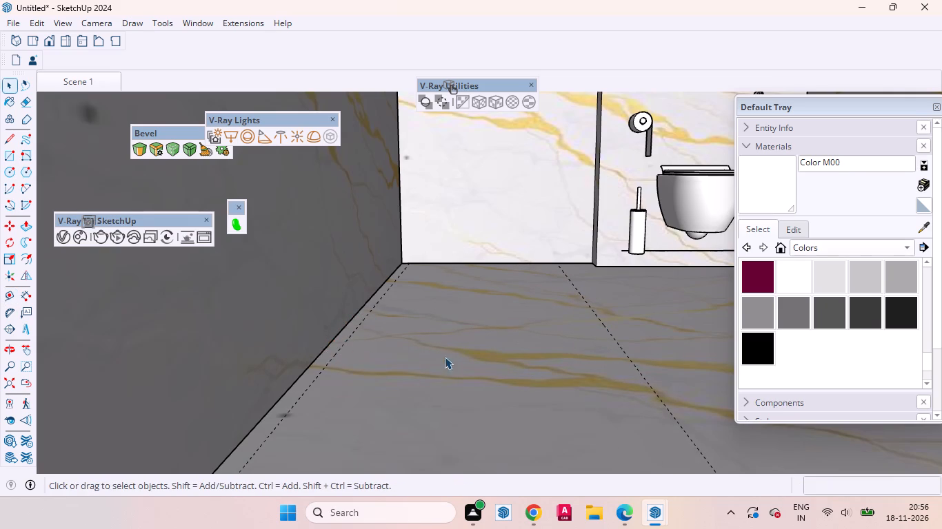
Examine the marble floor with its two lengthwise guides, including the back corner and the front opening.
scroll(446, 364, "down", 9)
middle_click_drag(484, 393, 415, 493)
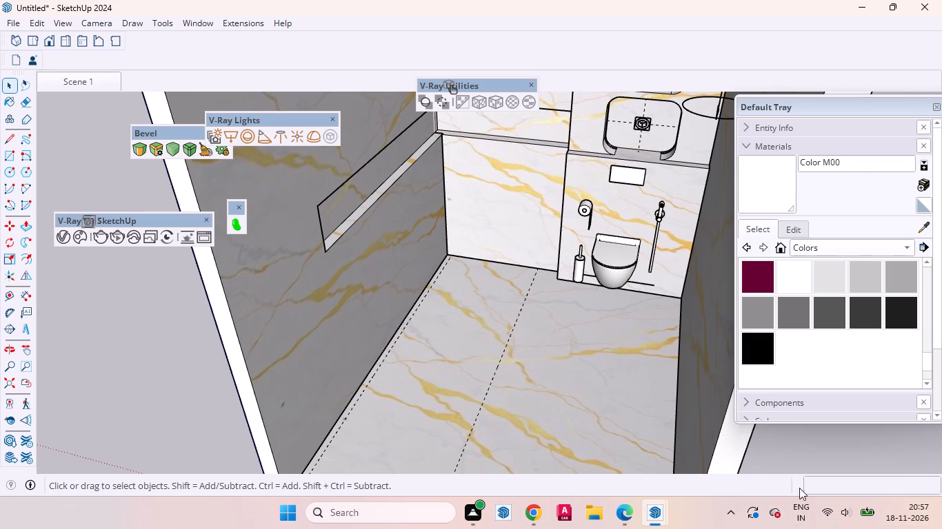
scroll(882, 497, "down", 1)
scroll(911, 466, "up", 1)
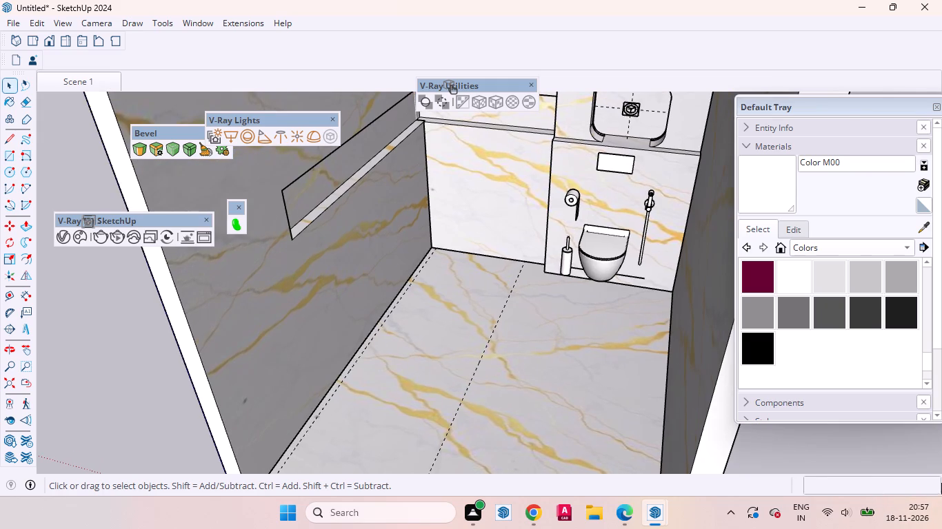
scroll(941, 486, "down", 4)
scroll(694, 359, "down", 12)
scroll(550, 351, "up", 4)
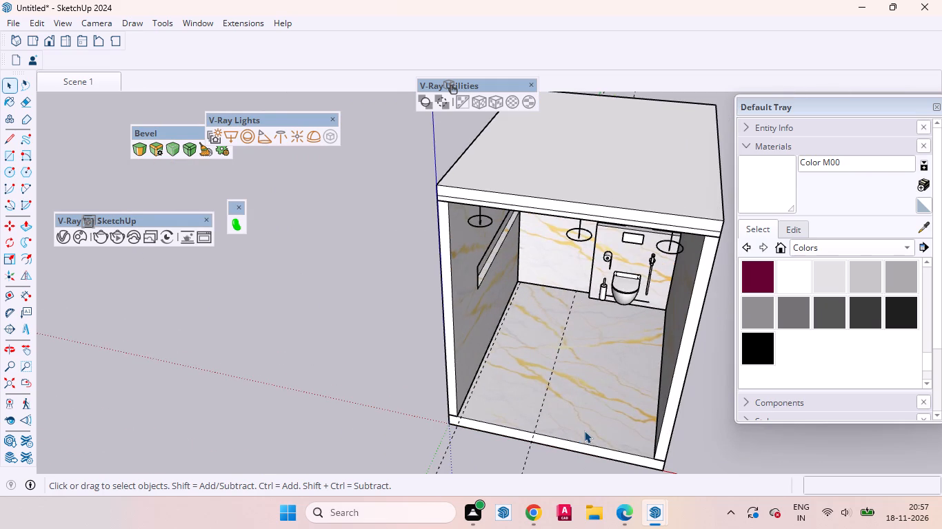
scroll(606, 400, "up", 2)
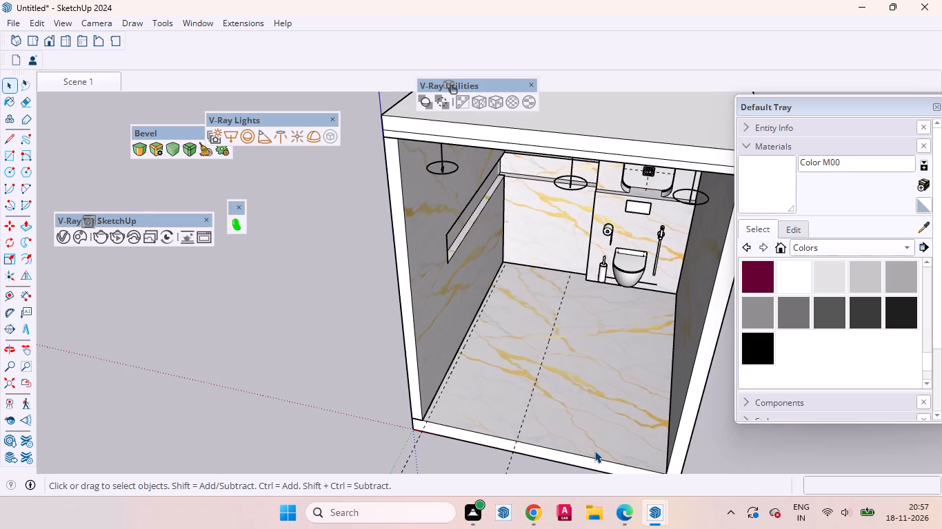
scroll(534, 401, "up", 3)
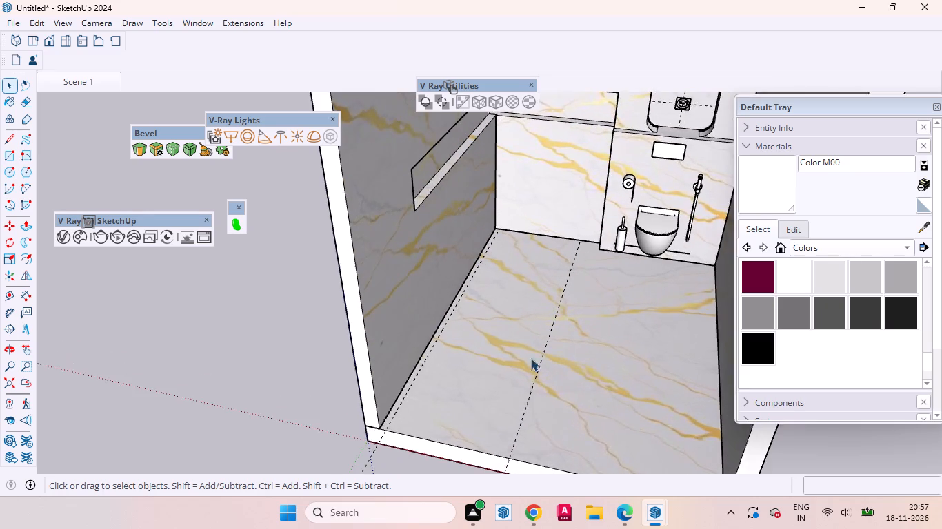
scroll(531, 358, "up", 2)
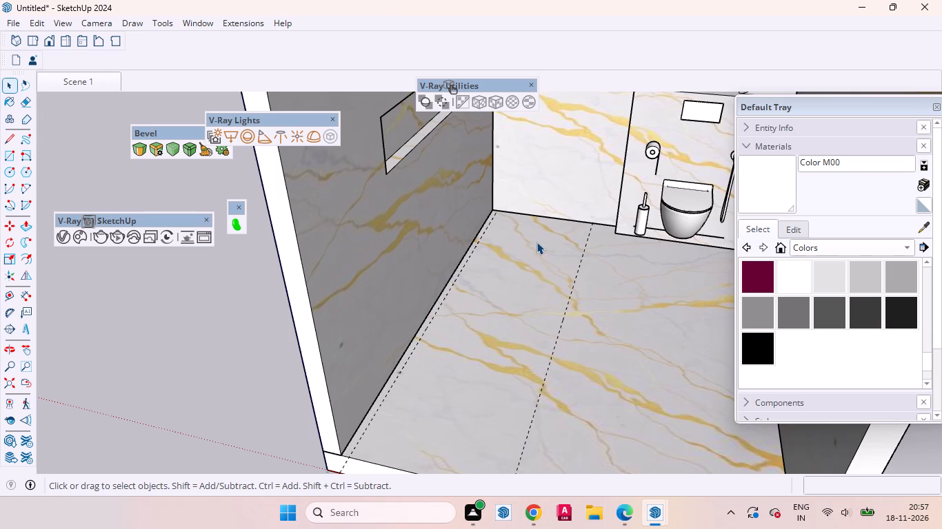
scroll(535, 235, "up", 1)
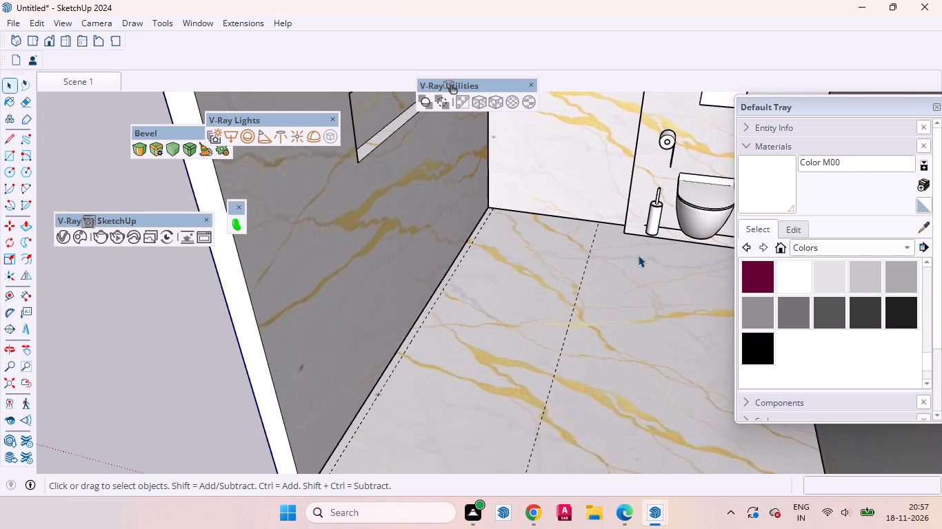
scroll(639, 256, "down", 1)
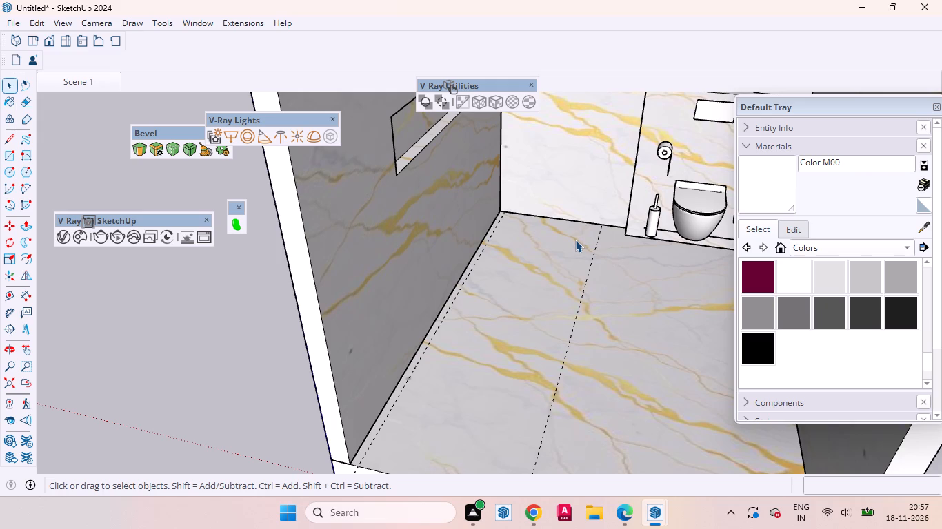
scroll(550, 207, "up", 4)
scroll(568, 192, "down", 3)
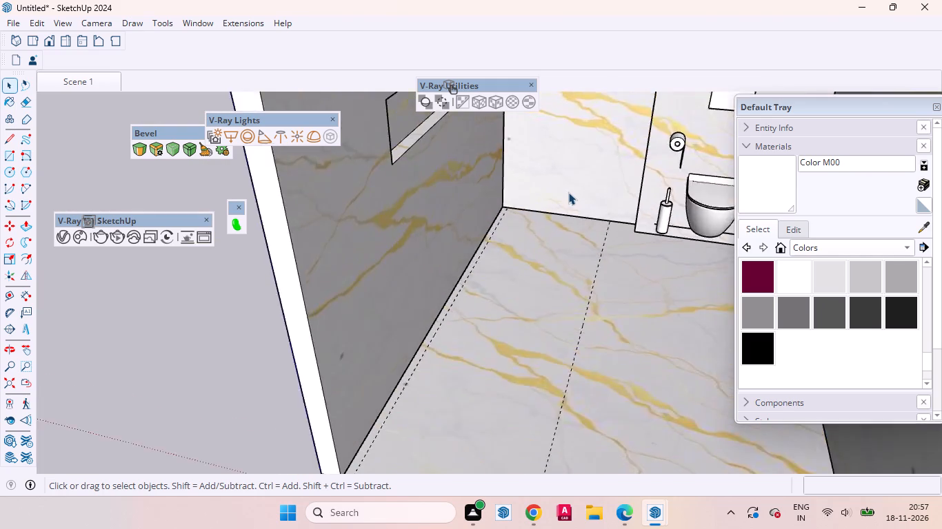
scroll(568, 192, "down", 5)
middle_click_drag(553, 248, 544, 253)
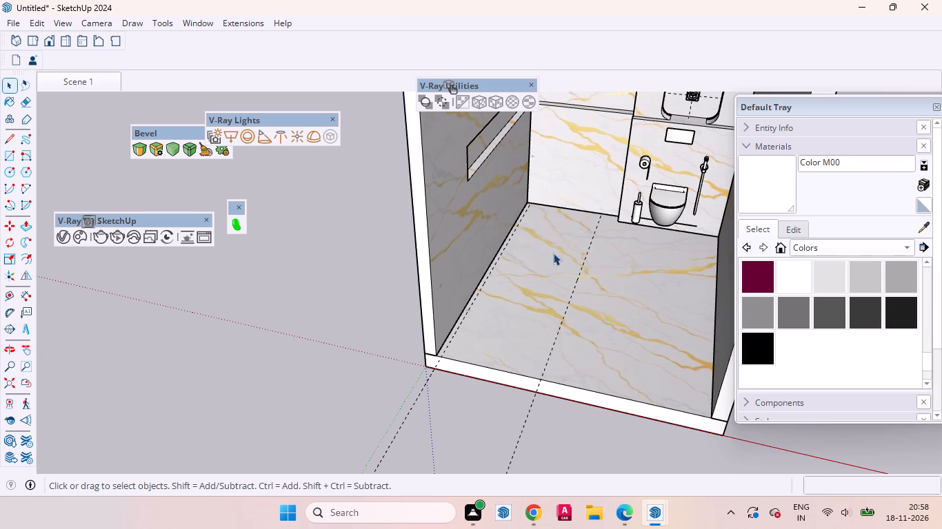
Place a floor guide parallel to the back wall, about 11" from its base edge.
key("t")
scroll(565, 205, "up", 2)
left_click(567, 210)
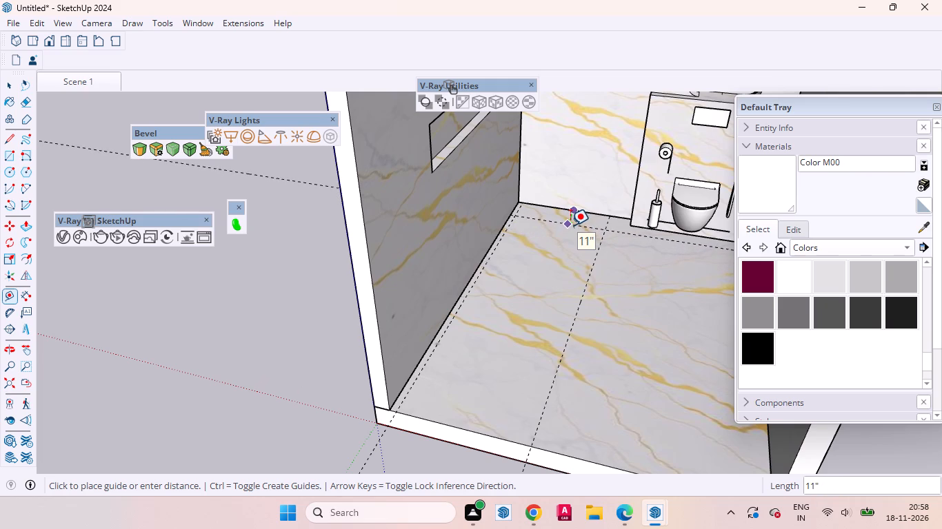
left_click(570, 225)
left_click(571, 227)
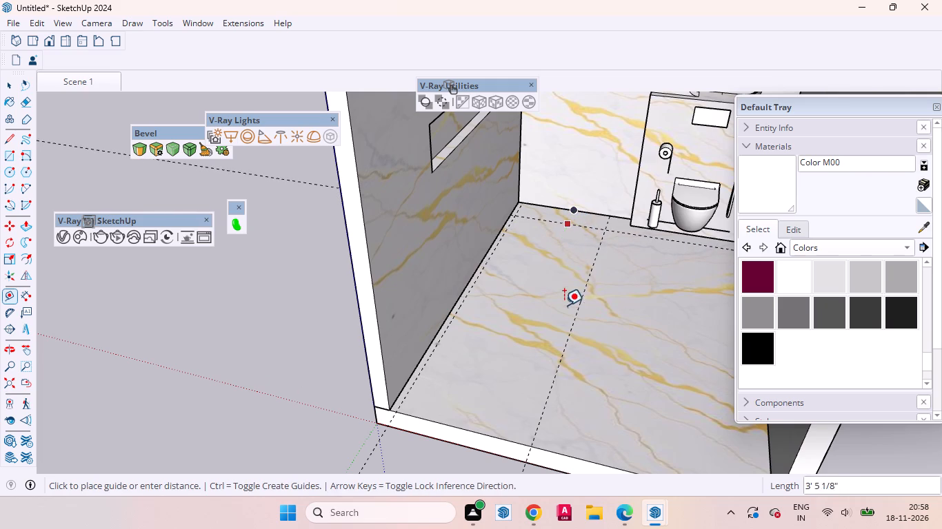
key("space")
Place another crosswise floor guide 5' from the guide near the back wall, towards the room's front opening.
key("t")
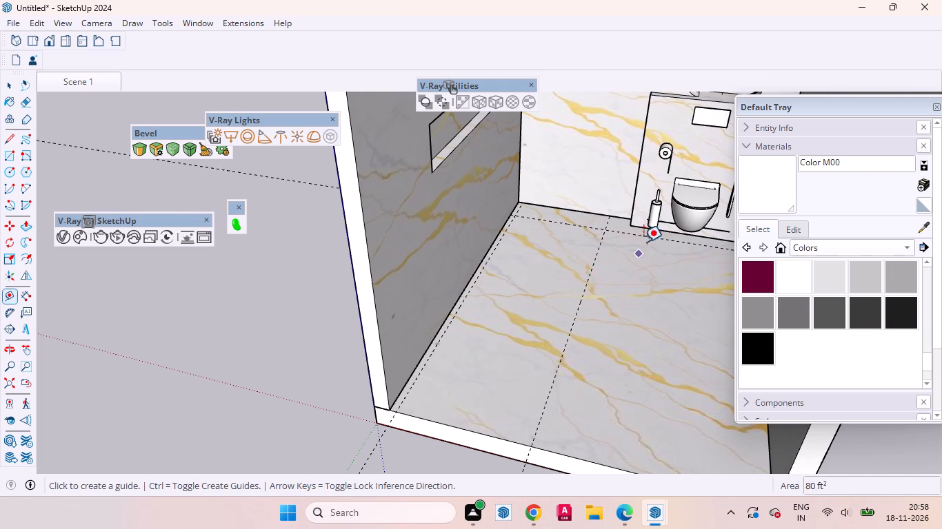
left_click(625, 231)
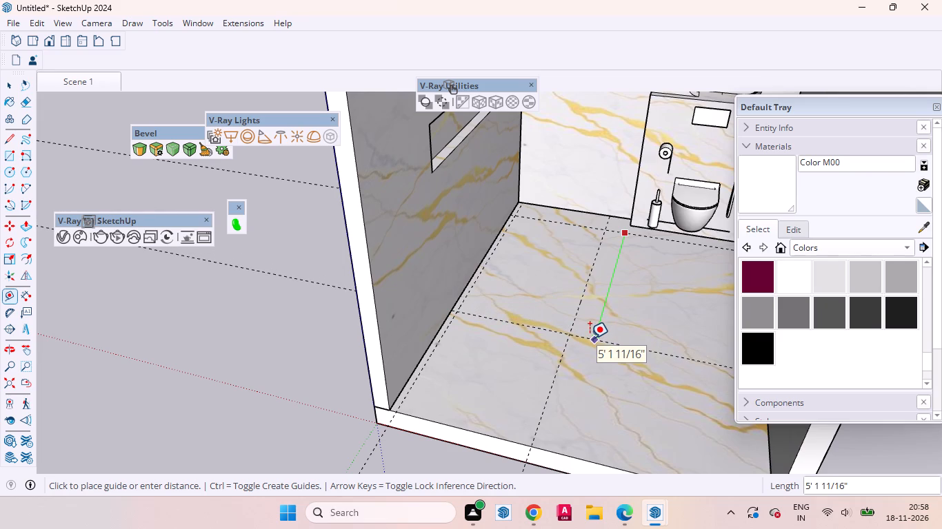
key("4")
key("BackSpace")
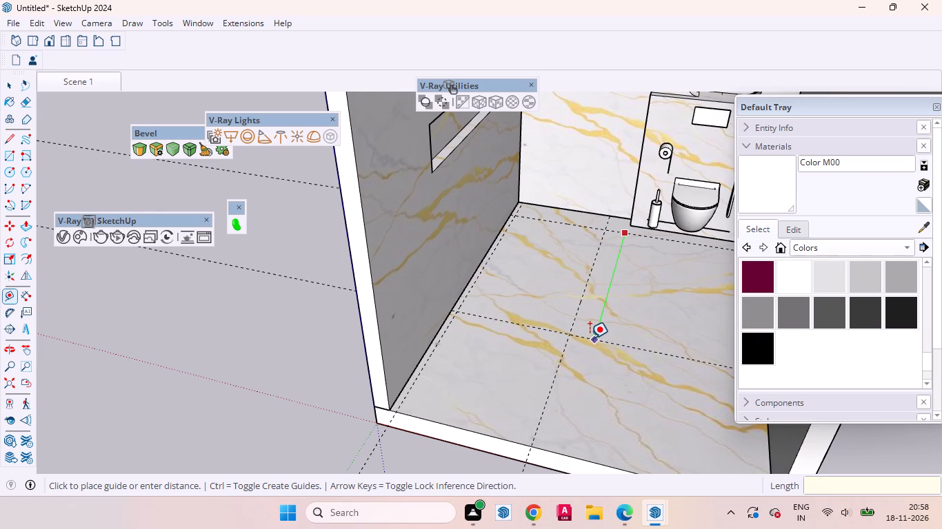
type("5'")
key("Return")
key("space")
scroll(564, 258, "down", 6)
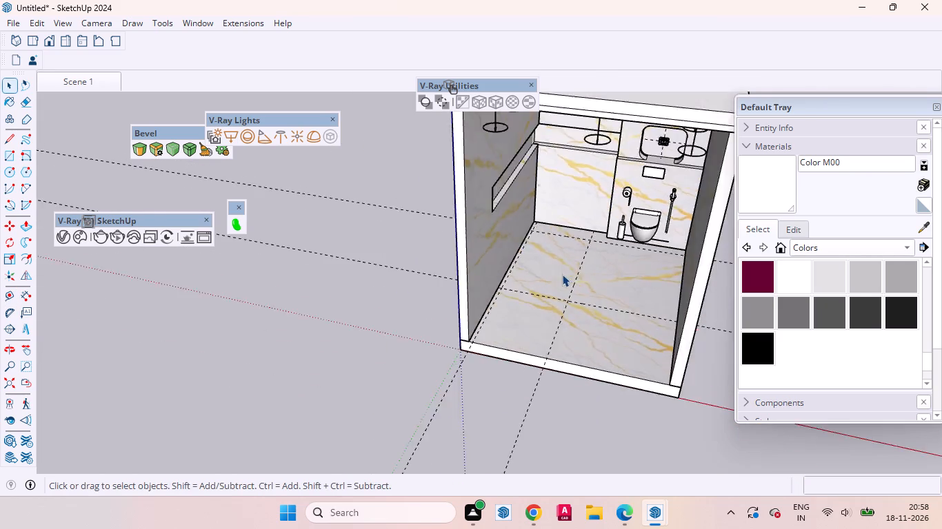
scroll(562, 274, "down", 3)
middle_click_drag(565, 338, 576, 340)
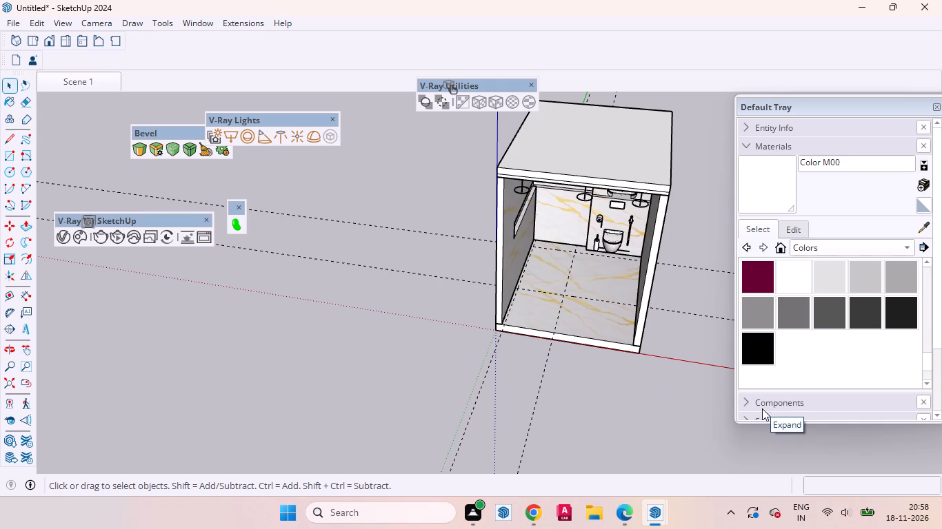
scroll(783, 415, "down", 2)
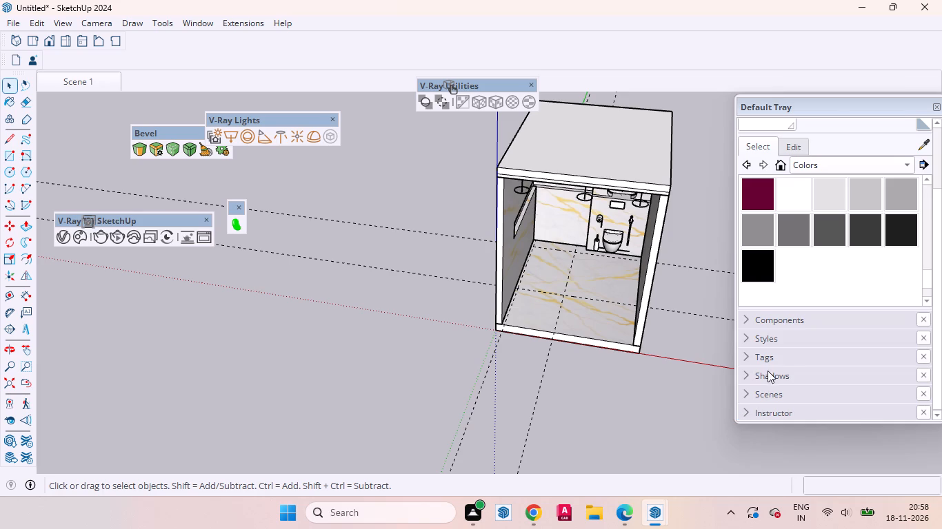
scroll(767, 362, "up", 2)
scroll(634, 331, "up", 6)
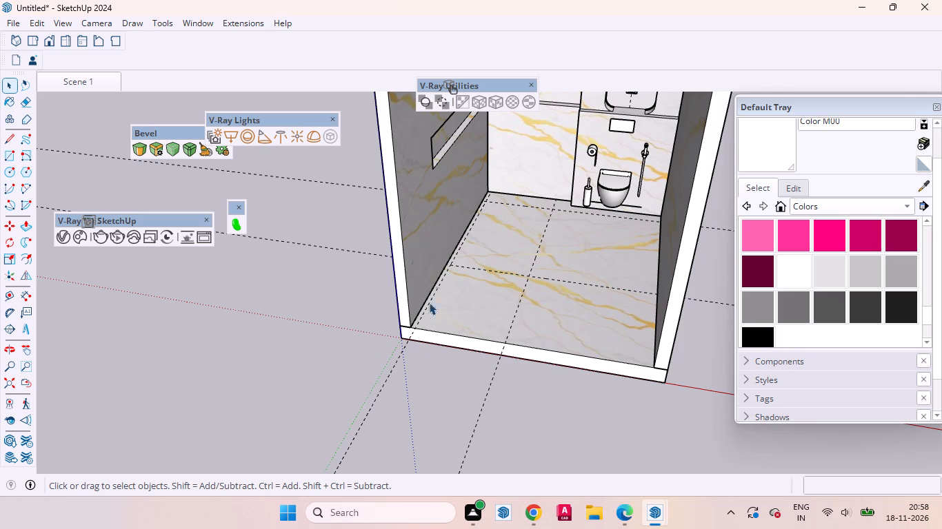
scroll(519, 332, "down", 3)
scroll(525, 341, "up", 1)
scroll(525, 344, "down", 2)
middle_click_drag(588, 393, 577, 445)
Make a new group and draw a 5' long rectangle in it on the floor, filling the area enclosed by the four guides.
right_click(681, 367)
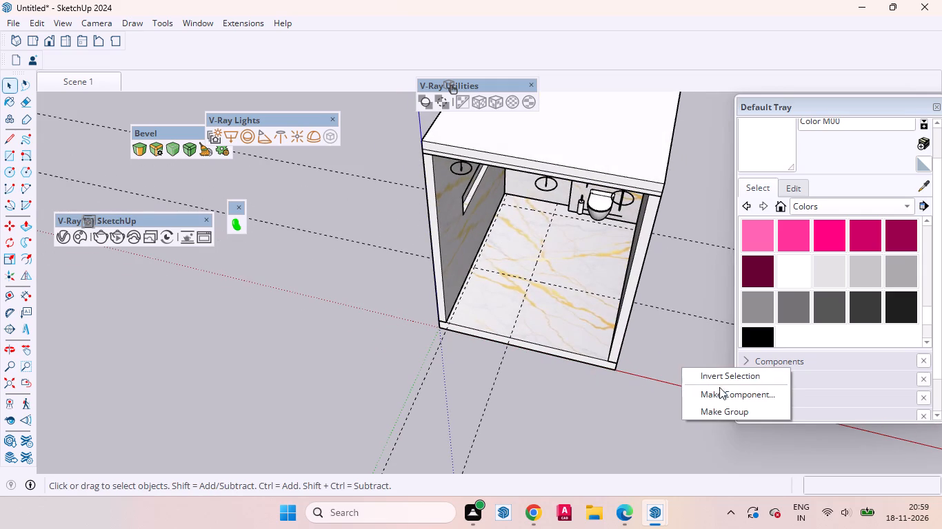
left_click(723, 404)
scroll(503, 270, "up", 7)
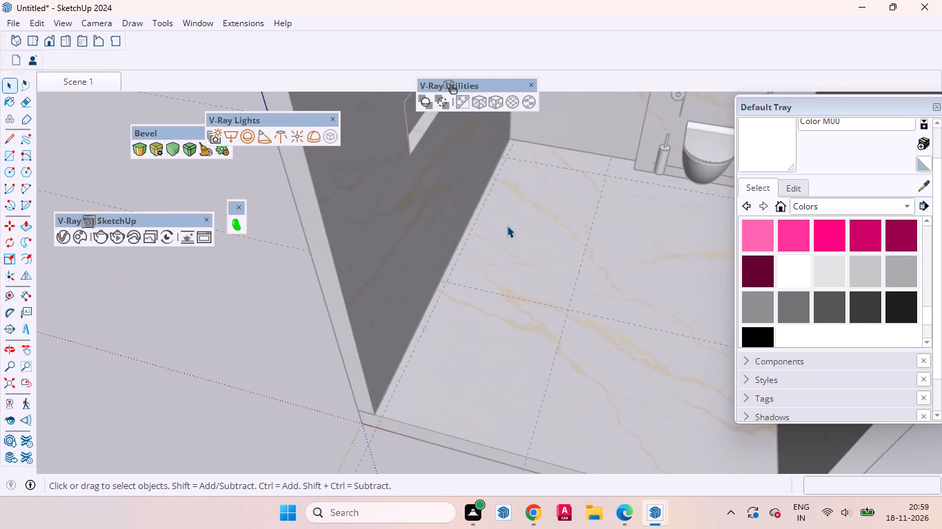
key("r")
left_click(508, 159)
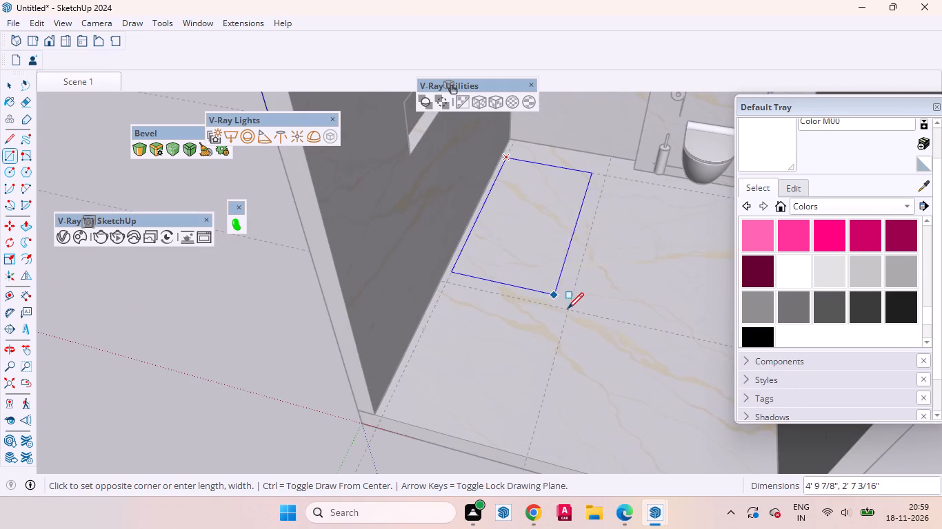
left_click(569, 309)
Extrude the new floor rectangle upward by 24" to make a solid box beside the left wall.
key("p")
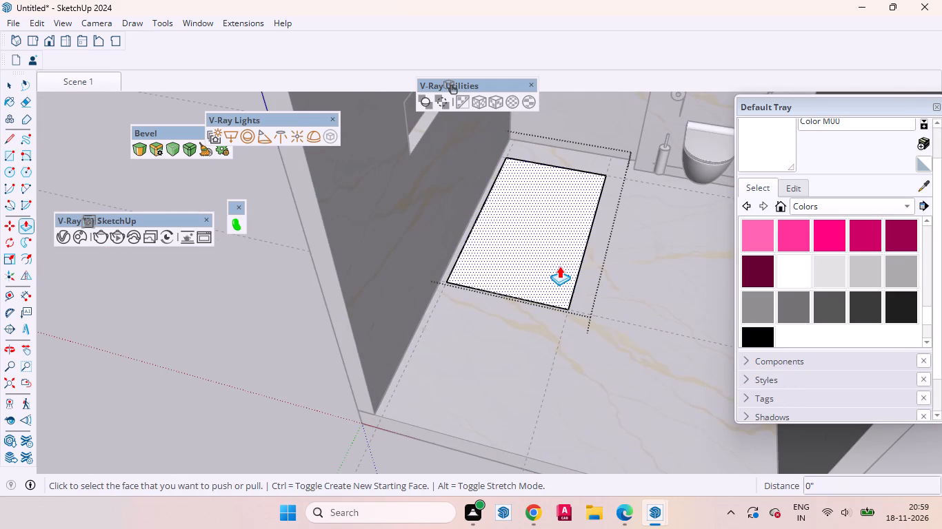
left_click(559, 266)
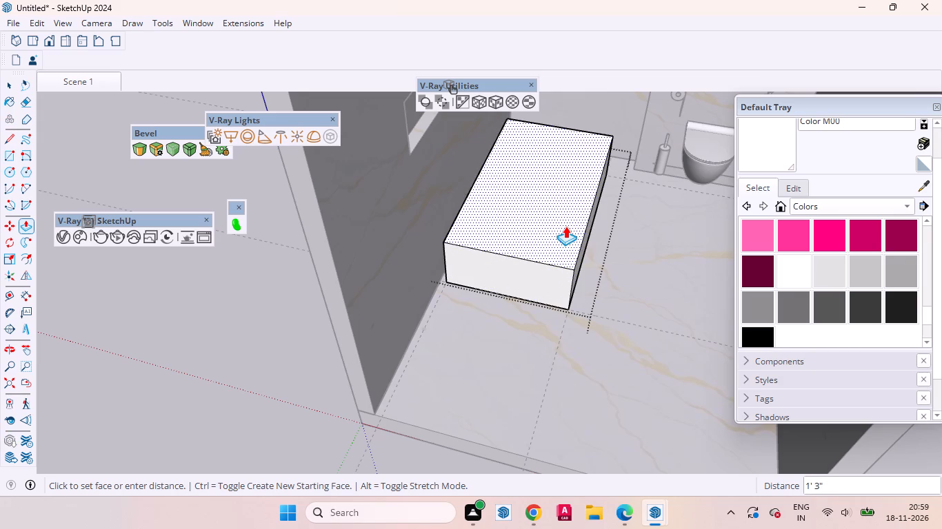
key("2")
key("4")
key("Return")
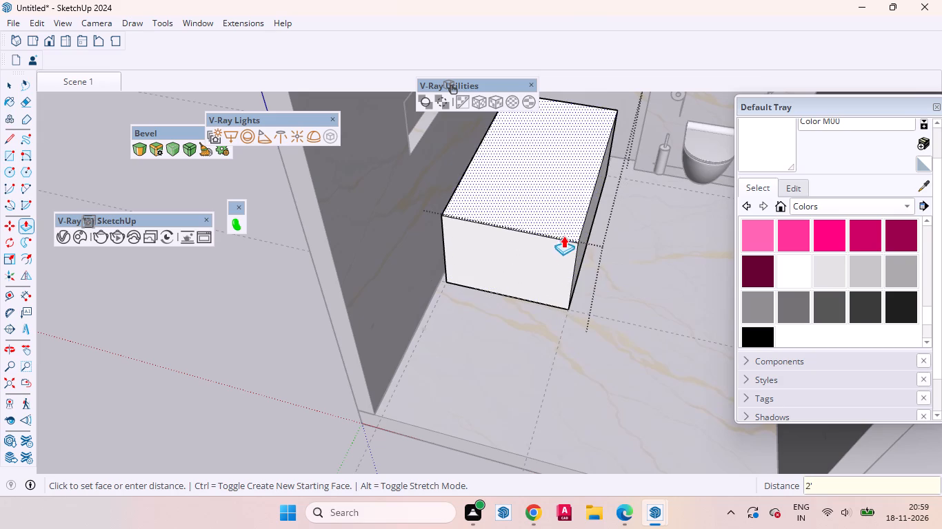
key("space")
Offset the outline of the box's top face inward by 25 mm to form a thin rim.
scroll(574, 266, "down", 8)
middle_click_drag(537, 267, 561, 188)
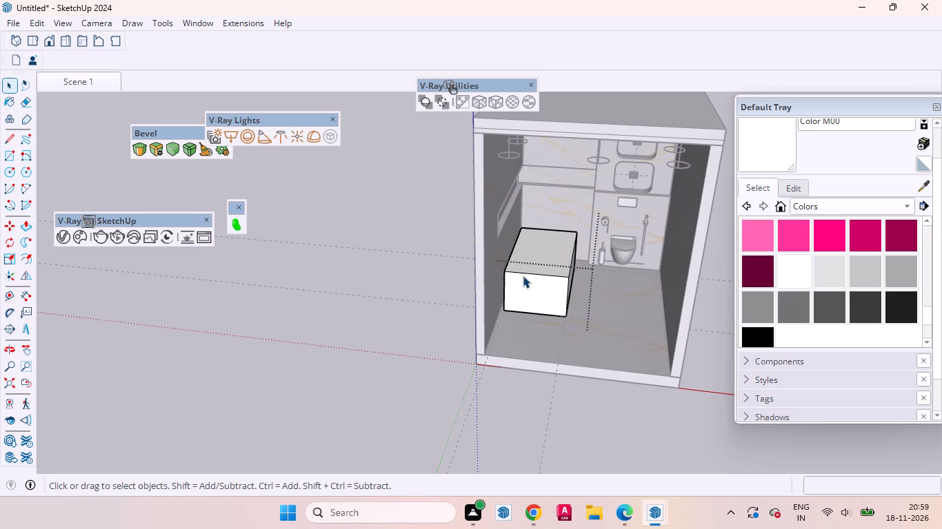
scroll(533, 287, "down", 1)
scroll(510, 245, "up", 5)
left_click(565, 258)
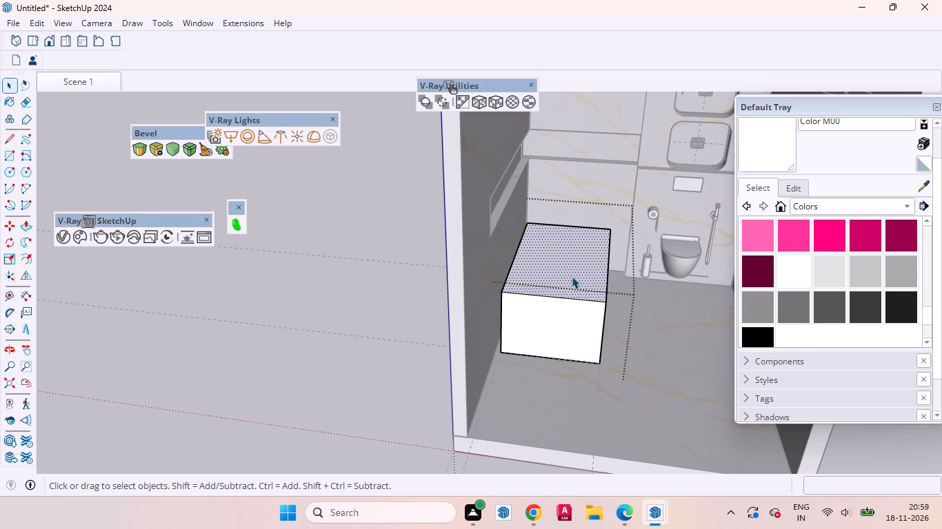
key("f")
left_click(544, 267)
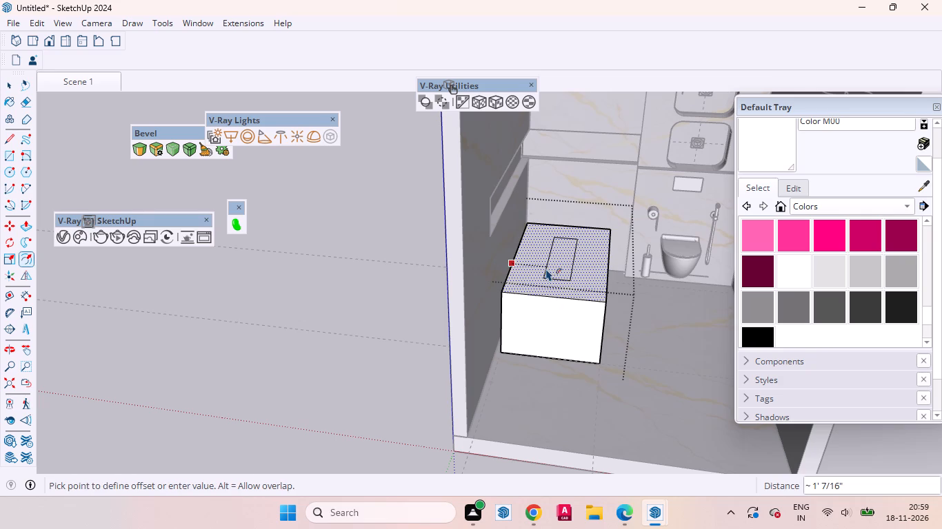
type("25")
key("Return")
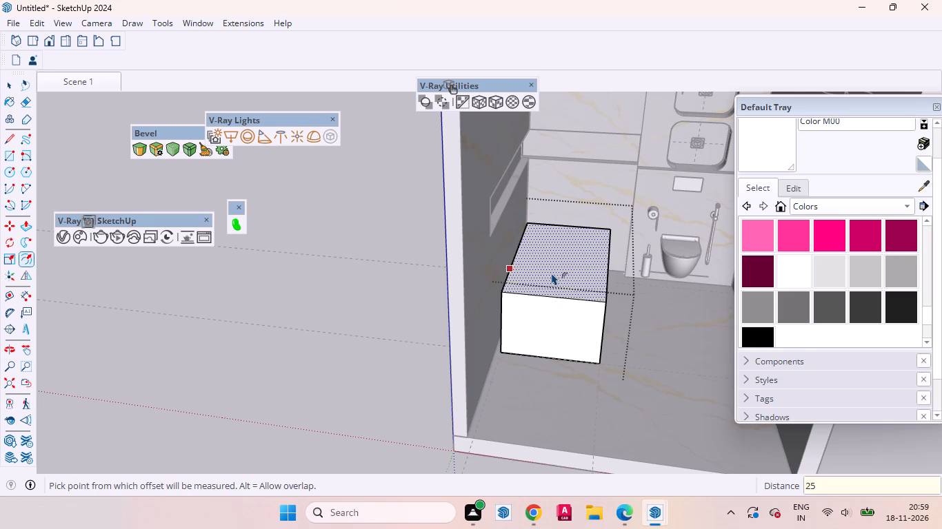
left_click(536, 271)
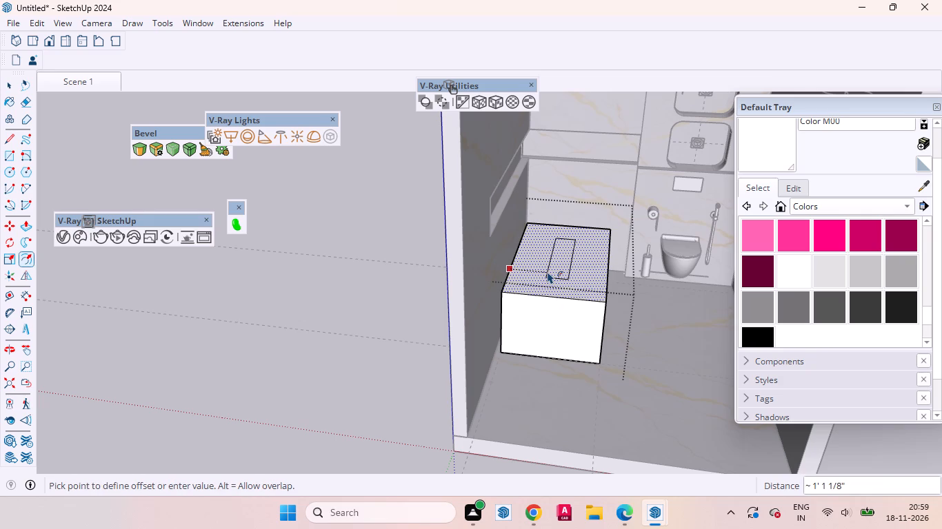
type("25mm")
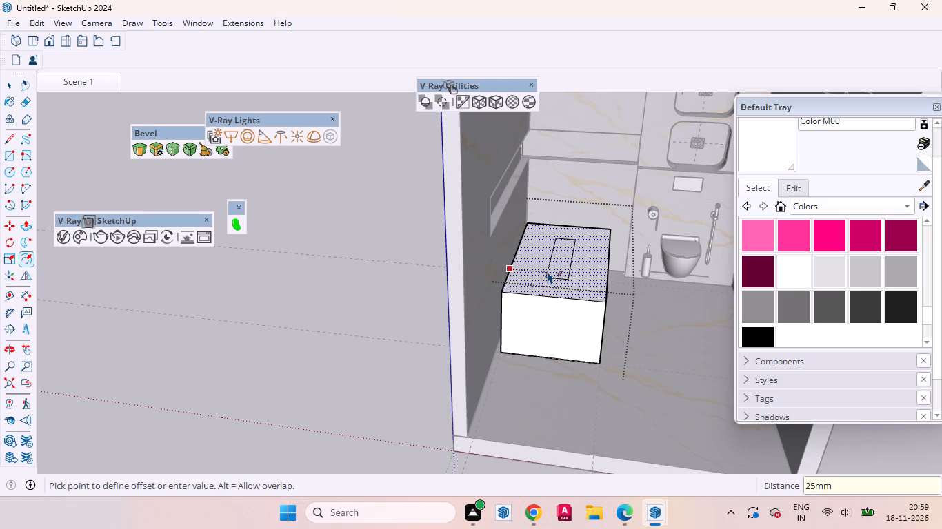
key("Return")
key("space")
Push the top face inside the rim down 560 mm to hollow out the box.
left_click(557, 270)
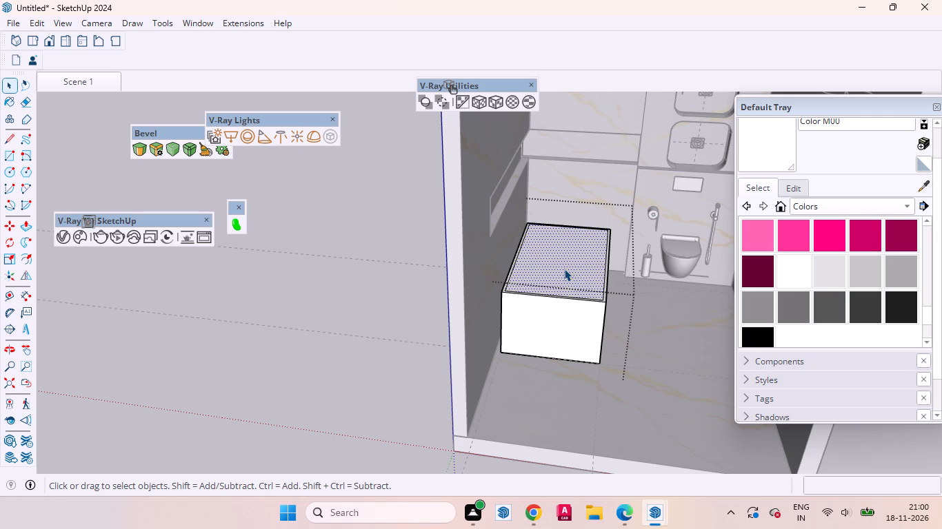
scroll(541, 269, "up", 2)
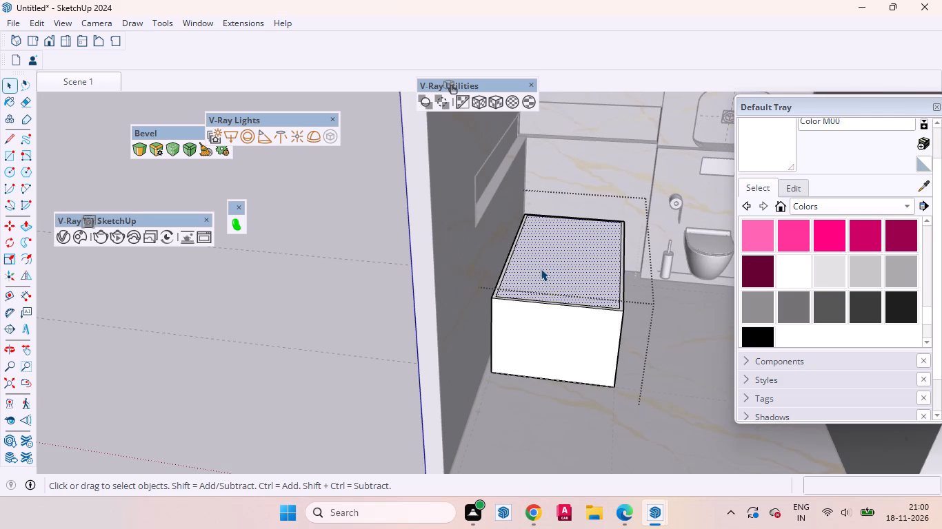
key("p")
left_click(583, 255)
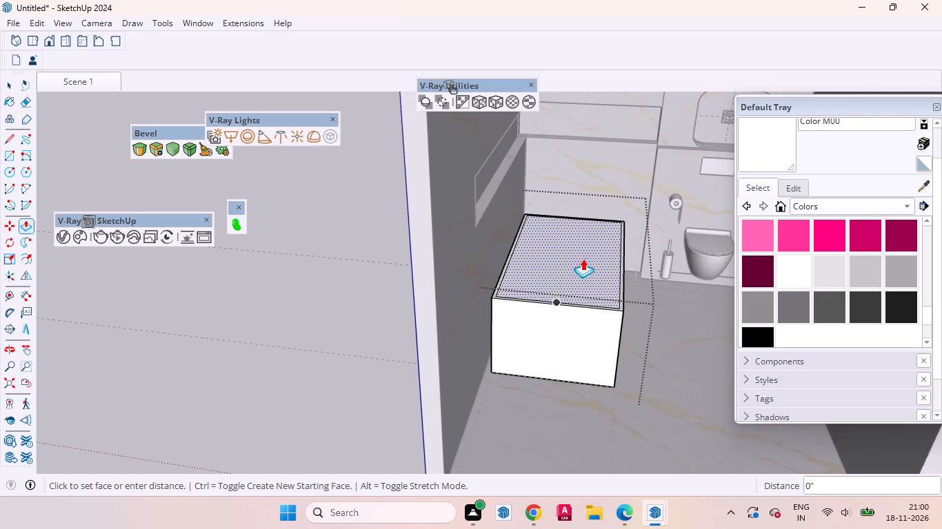
type("58")
key("BackSpace")
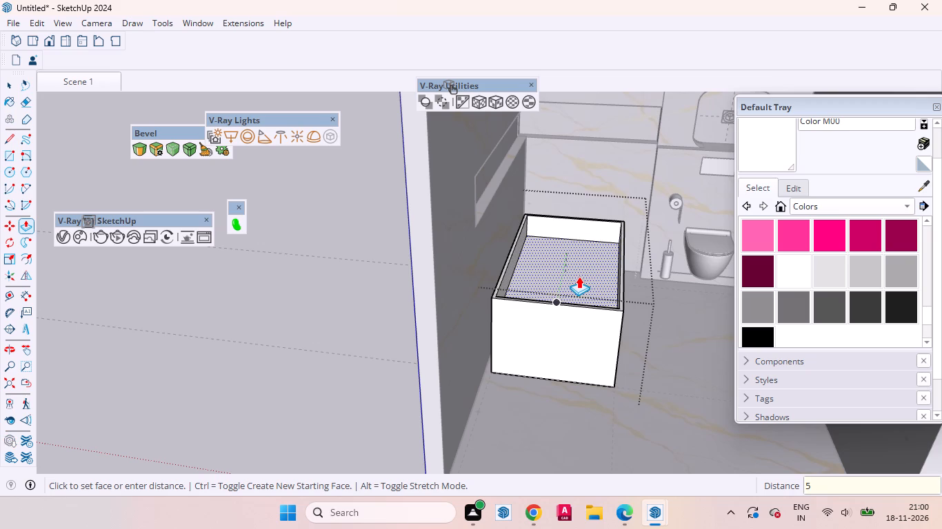
type("60mm")
key("Return")
key("space")
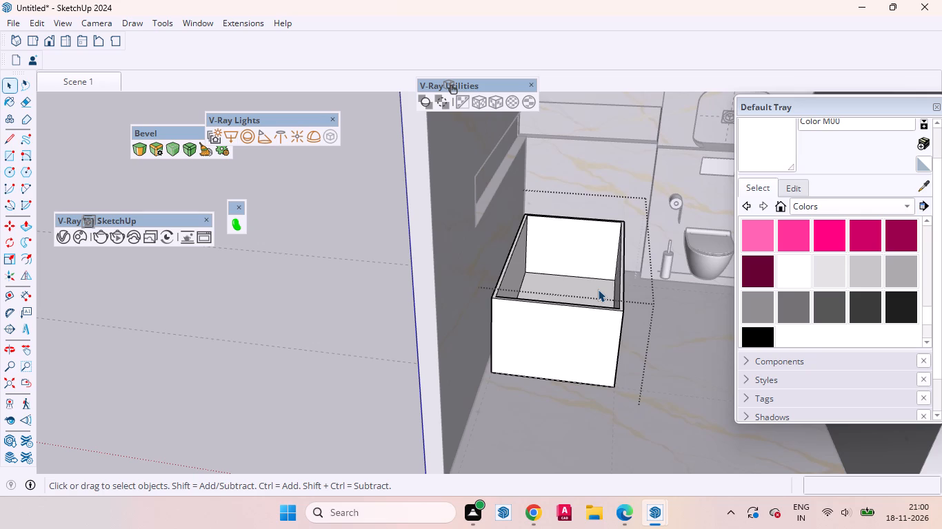
Select the hollow box's inner vertical edges at both back corners and at the front corner beside the left wall.
scroll(583, 271, "up", 1)
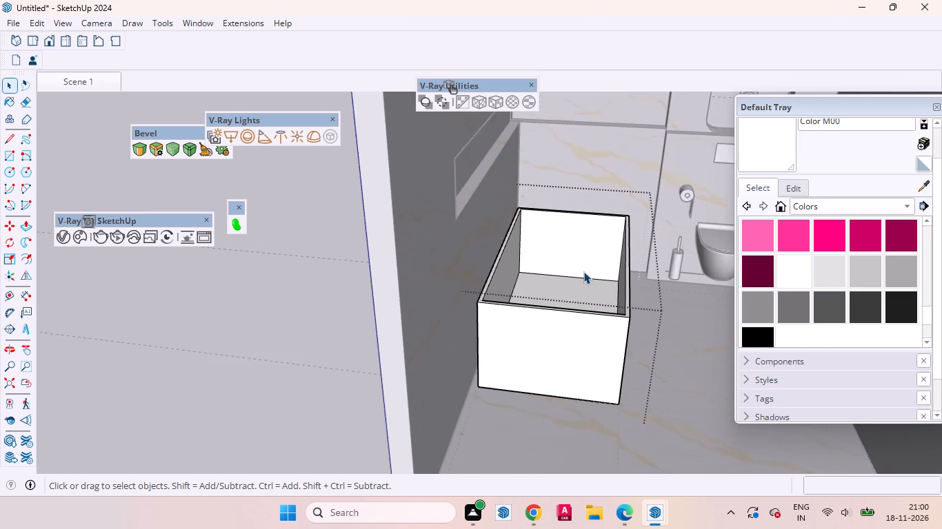
scroll(583, 271, "up", 1)
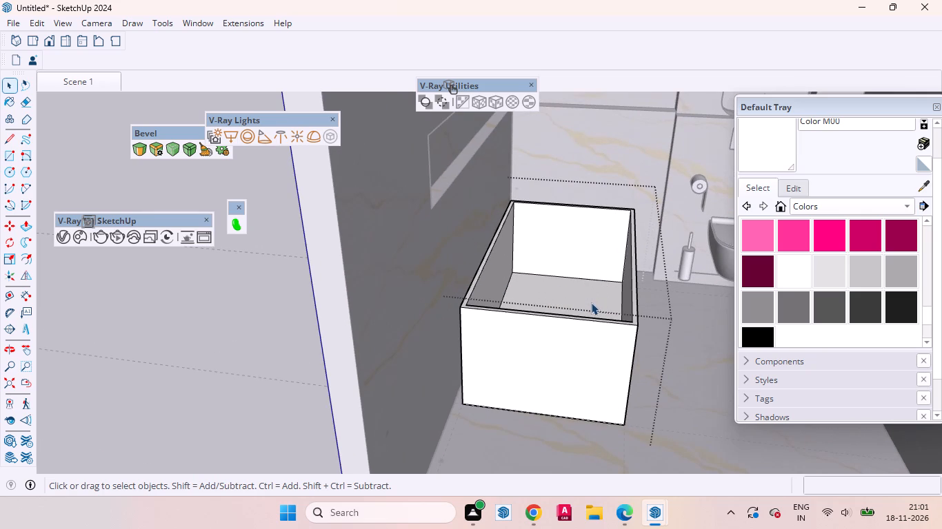
scroll(591, 302, "up", 1)
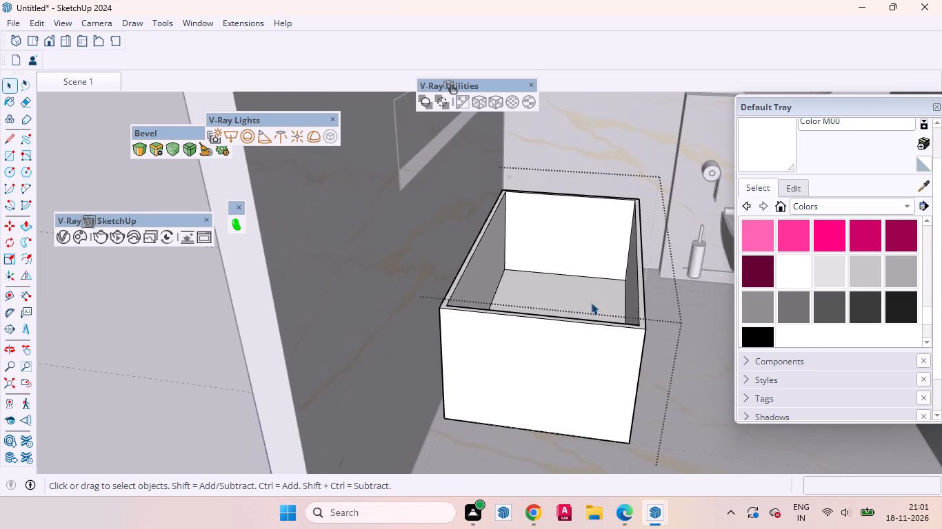
left_click(604, 227)
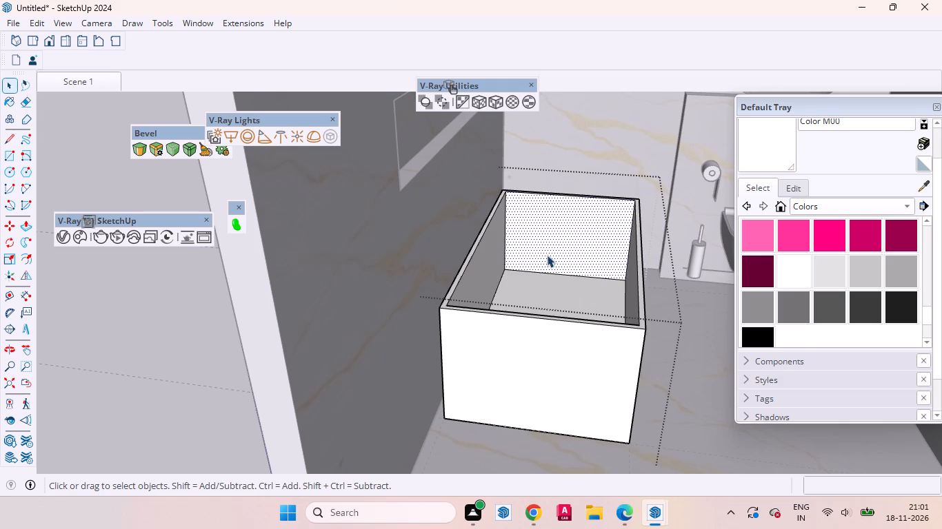
left_click(506, 222)
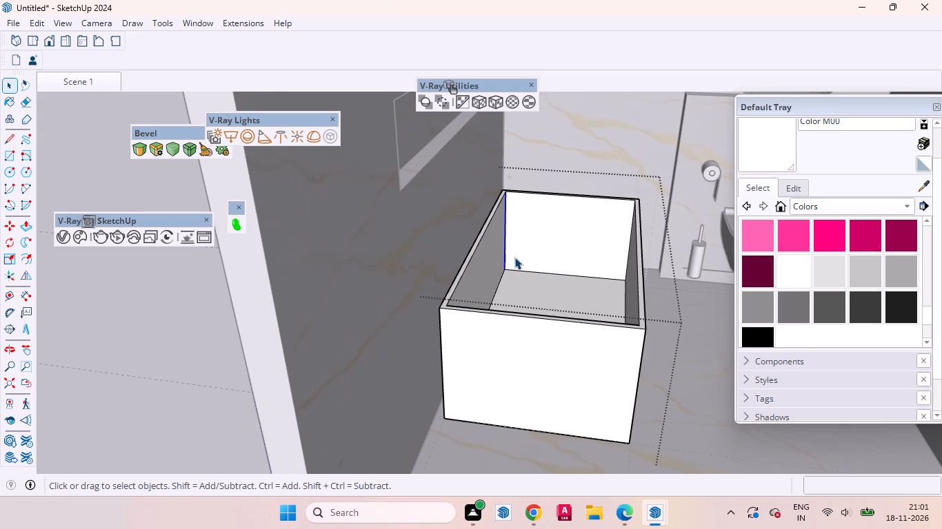
scroll(528, 256, "down", 1)
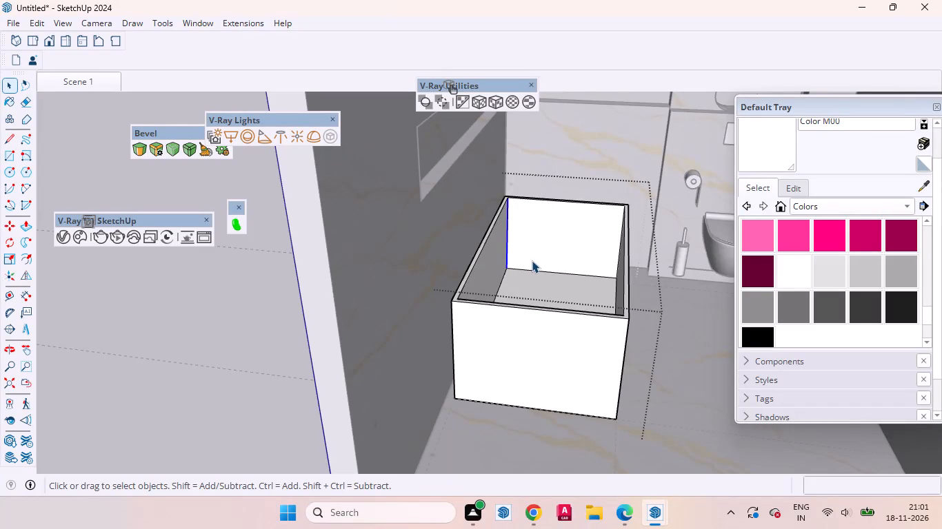
scroll(559, 237, "down", 3)
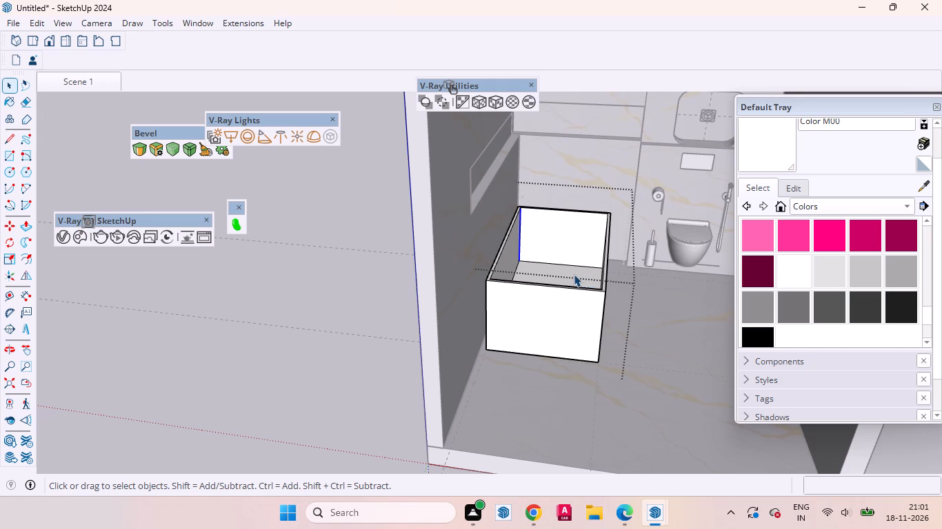
scroll(604, 262, "down", 1)
scroll(604, 262, "up", 1)
scroll(604, 262, "down", 1)
scroll(551, 248, "up", 3)
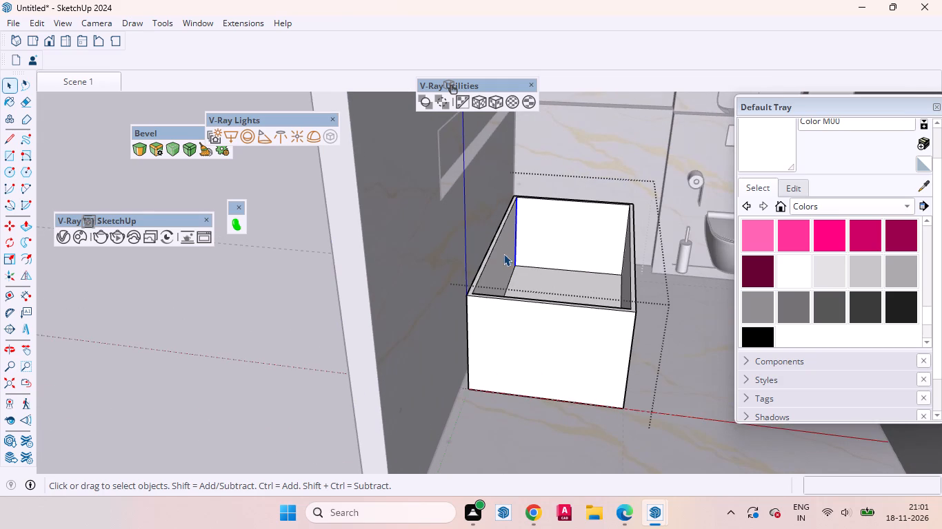
scroll(503, 253, "up", 6)
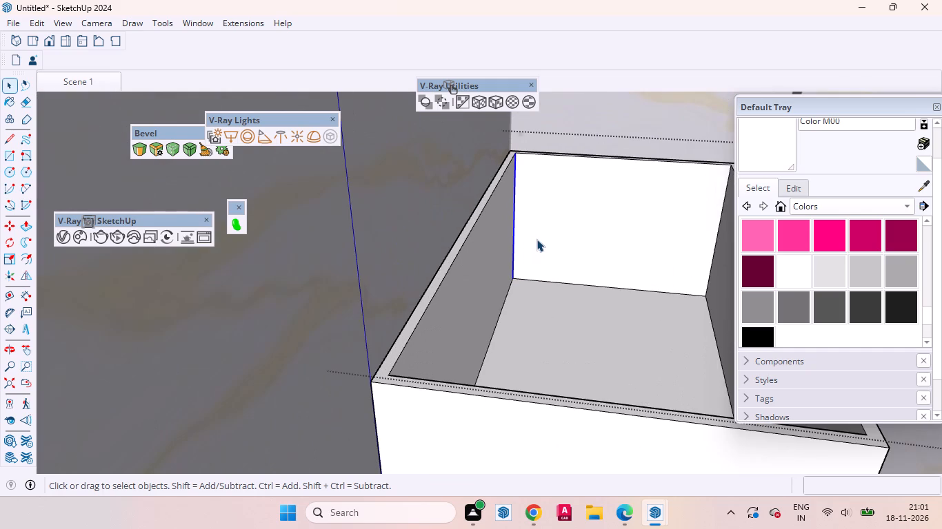
scroll(554, 280, "down", 3)
left_click(677, 234, "ctrl")
middle_click_drag(648, 300, 608, 335, "ctrl")
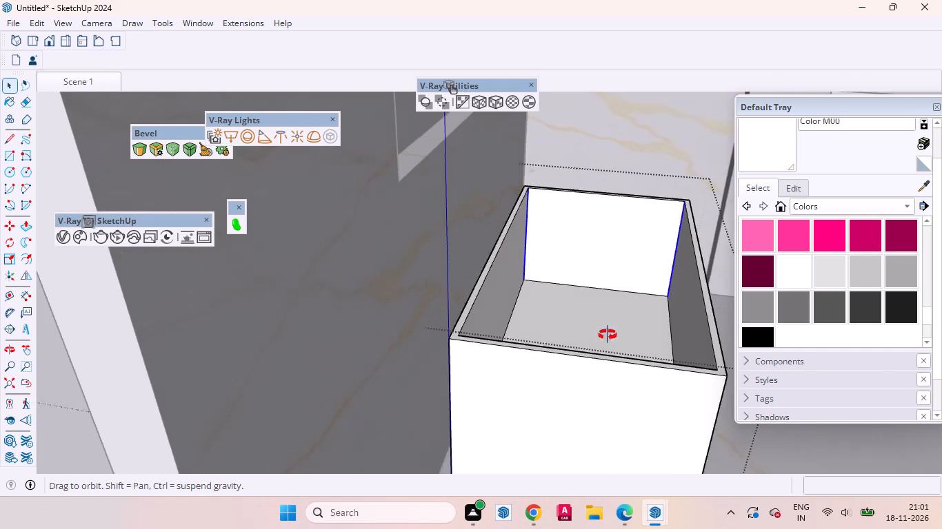
middle_click_drag(608, 335, 372, 464, "ctrl")
scroll(283, 442, "up", 11, "ctrl")
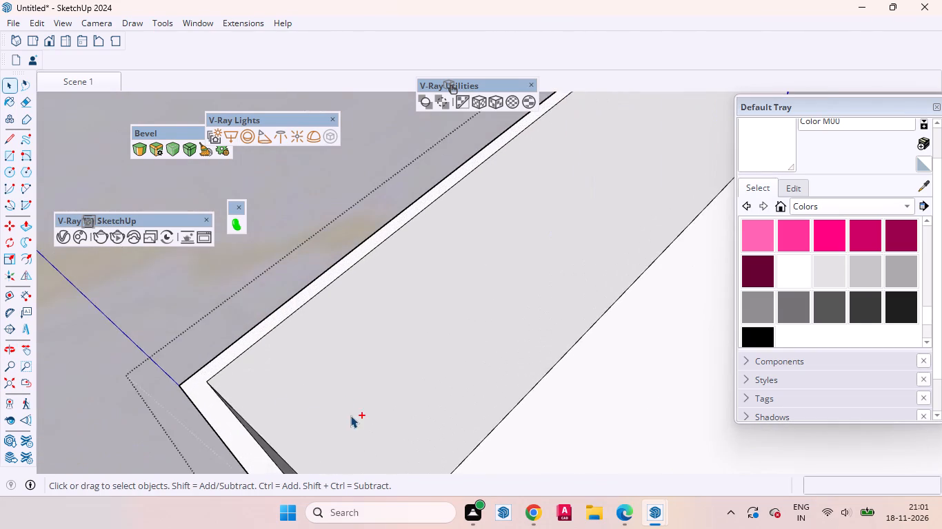
scroll(350, 415, "up", 2, "ctrl")
left_click(221, 424, "ctrl")
Examine the hollow box's inner corners and vertical edges from several angles beside the left wall.
scroll(439, 364, "down", 4, "ctrl")
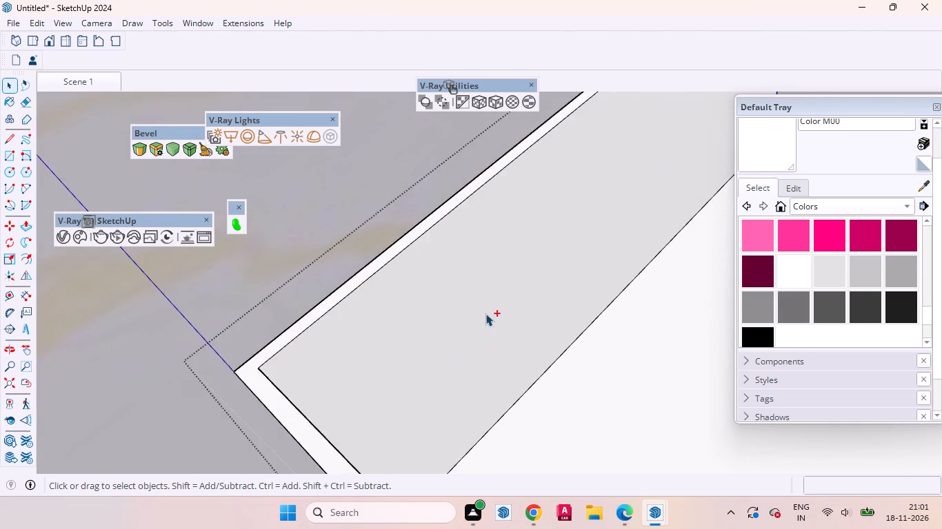
scroll(485, 313, "down", 11, "ctrl")
scroll(546, 404, "up", 1, "ctrl")
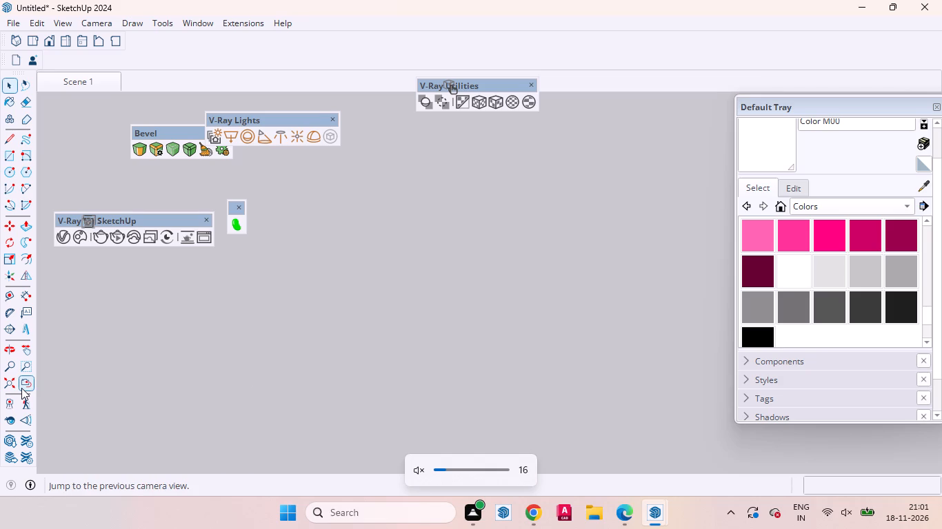
left_click(29, 384)
scroll(438, 293, "down", 3)
scroll(458, 273, "up", 1)
scroll(468, 271, "down", 2)
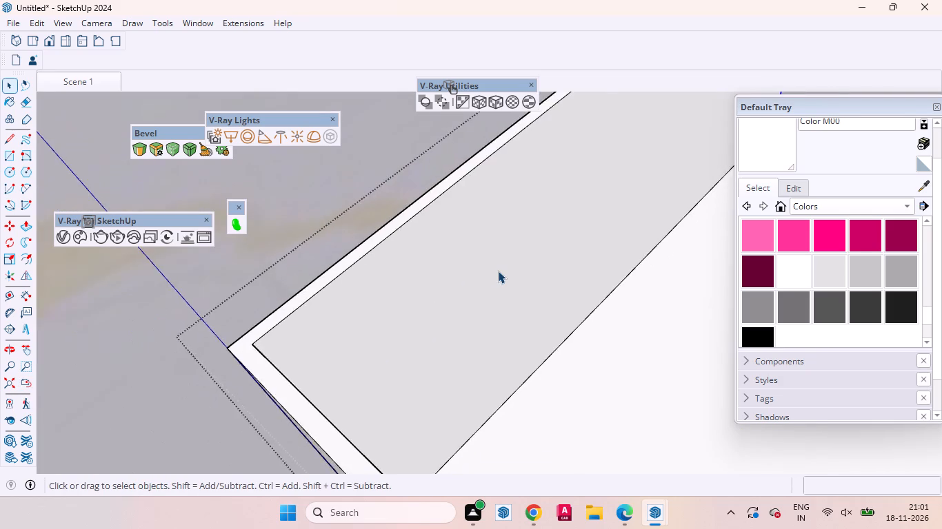
scroll(498, 271, "down", 3)
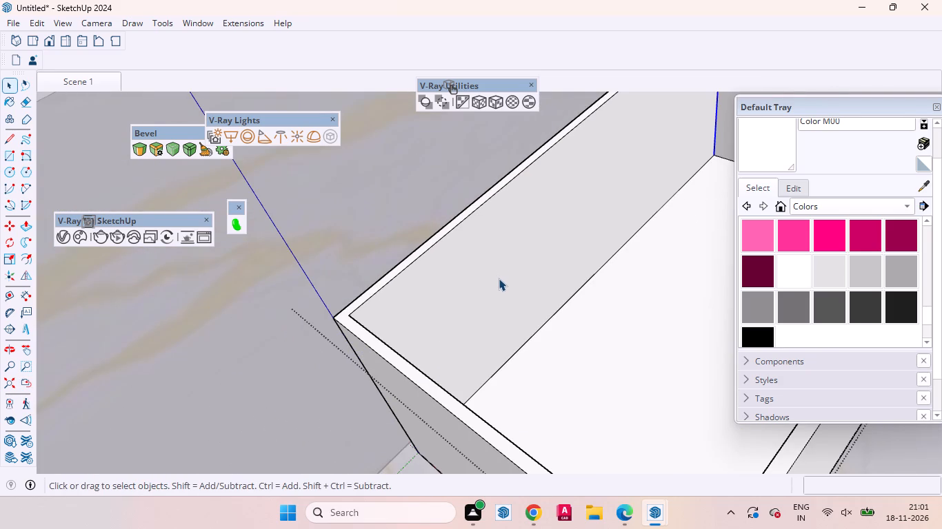
scroll(540, 267, "down", 8)
scroll(584, 366, "up", 3, "ctrl")
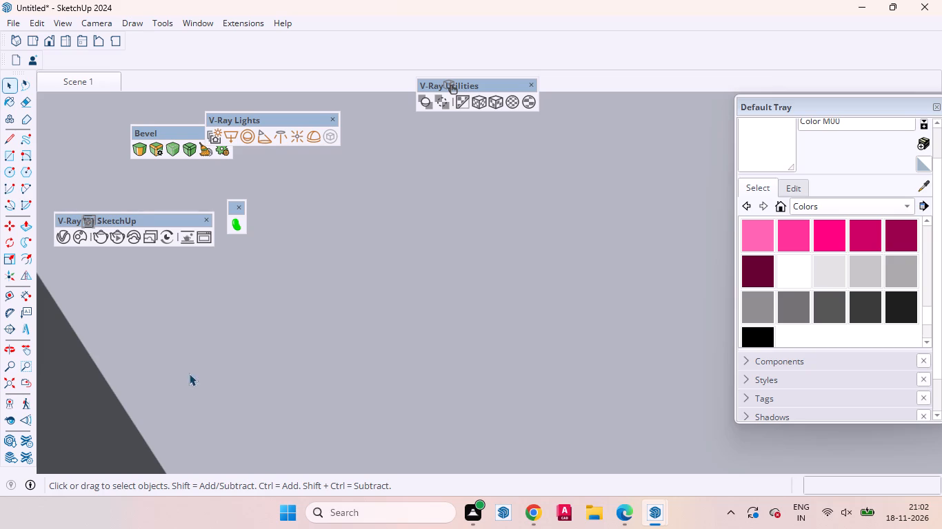
scroll(393, 276, "down", 2)
scroll(472, 268, "down", 2)
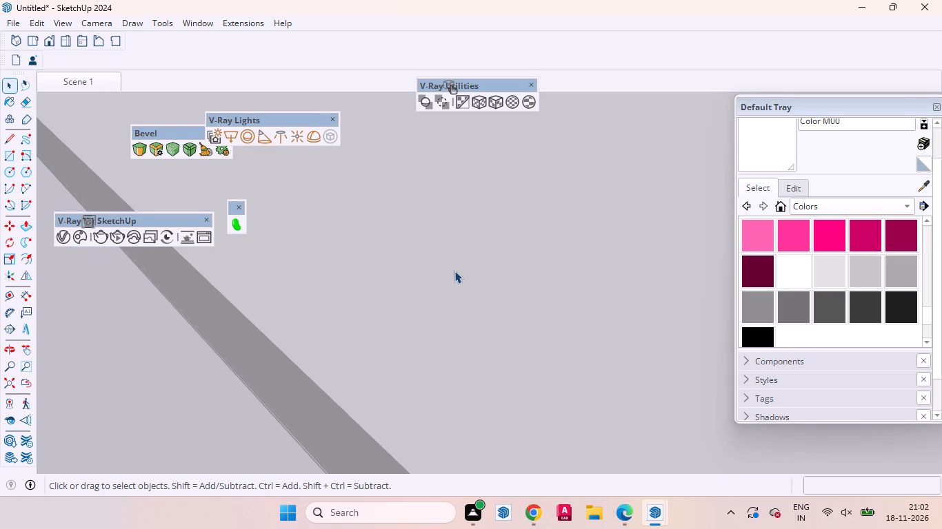
scroll(541, 247, "down", 13)
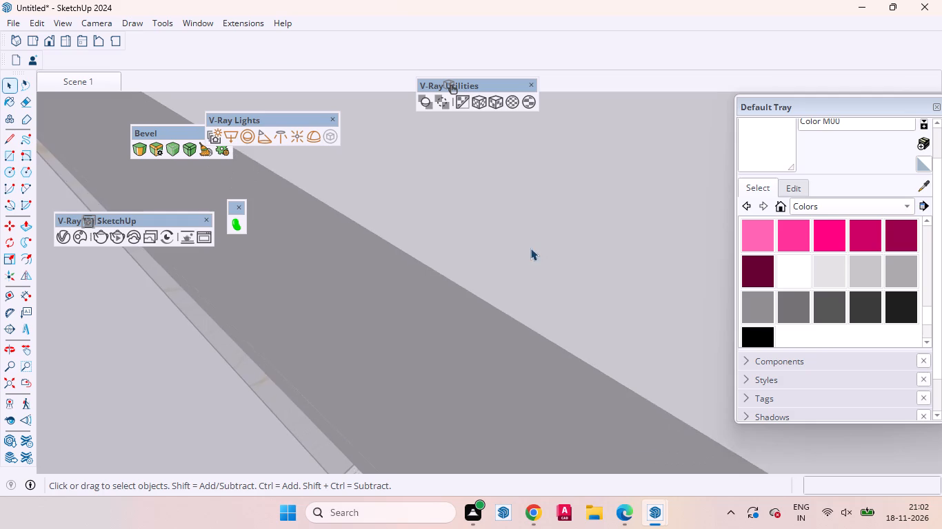
scroll(530, 248, "down", 10)
scroll(395, 256, "up", 1)
scroll(396, 248, "down", 11)
scroll(432, 240, "up", 1)
scroll(430, 242, "down", 2)
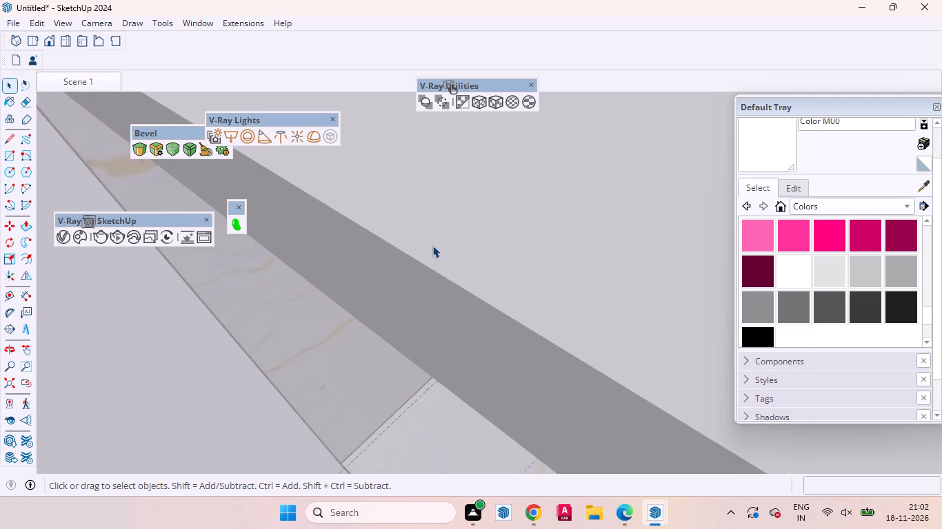
scroll(432, 245, "down", 17)
scroll(418, 252, "down", 4)
scroll(429, 252, "up", 1)
middle_click_drag(451, 329, 475, 324)
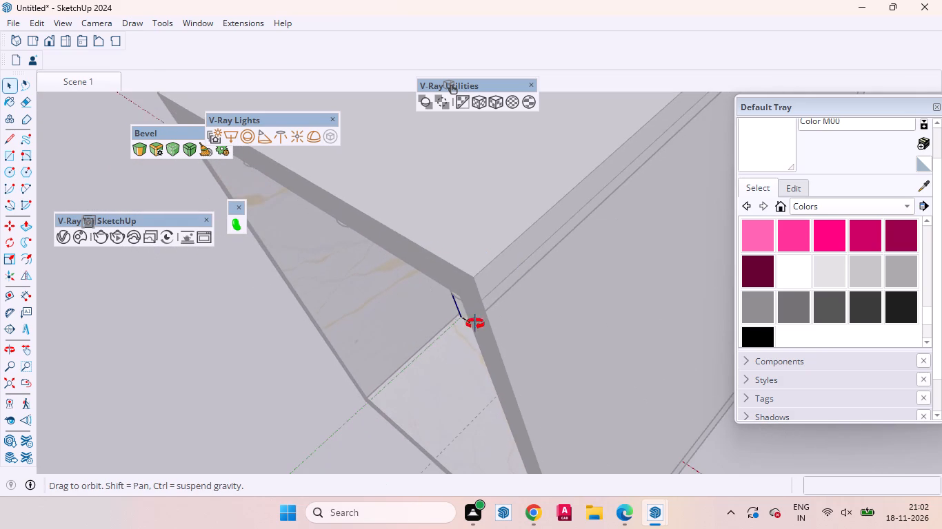
middle_click_drag(475, 324, 856, 315)
scroll(526, 356, "up", 9)
scroll(314, 366, "up", 6, "ctrl")
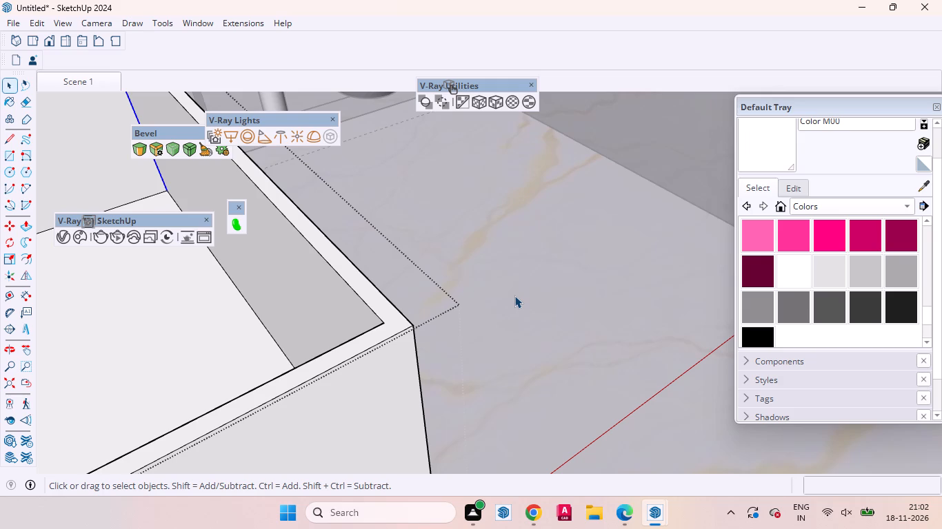
scroll(532, 276, "down", 2)
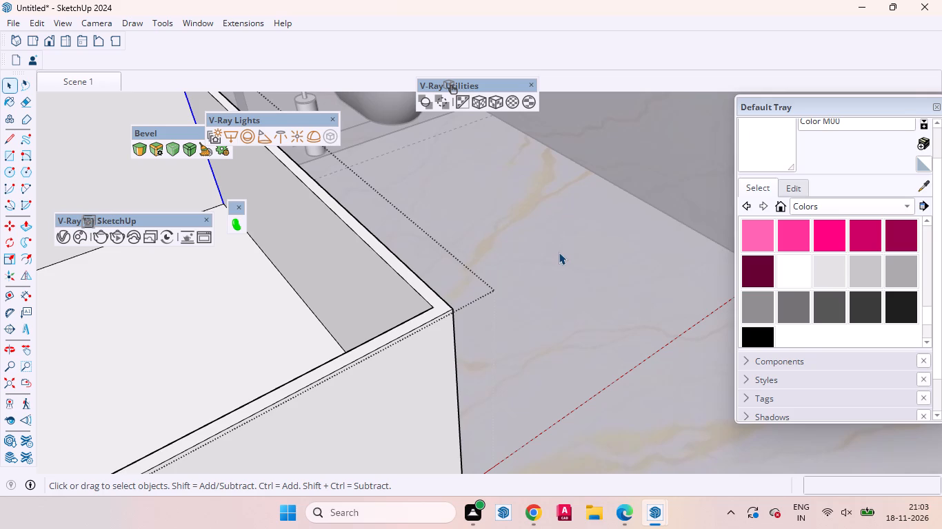
scroll(566, 247, "down", 4)
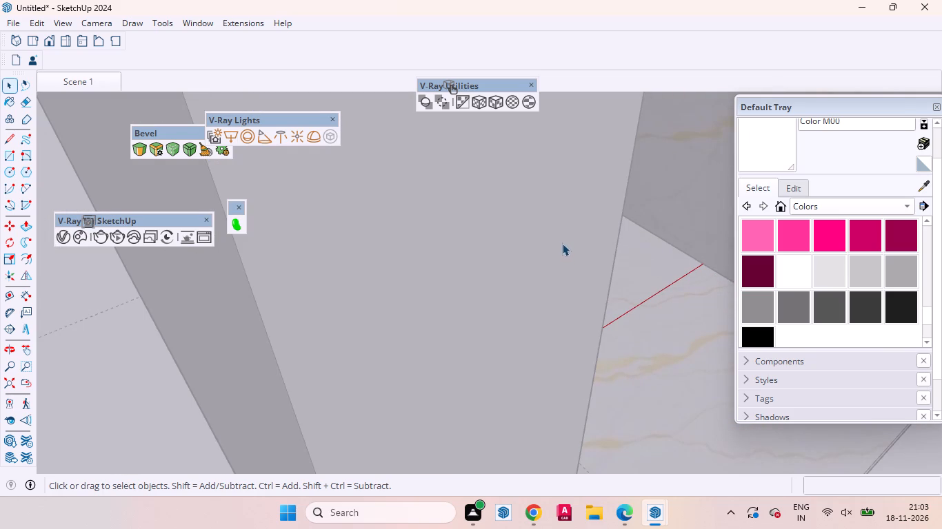
middle_click_drag(601, 313, 354, 262)
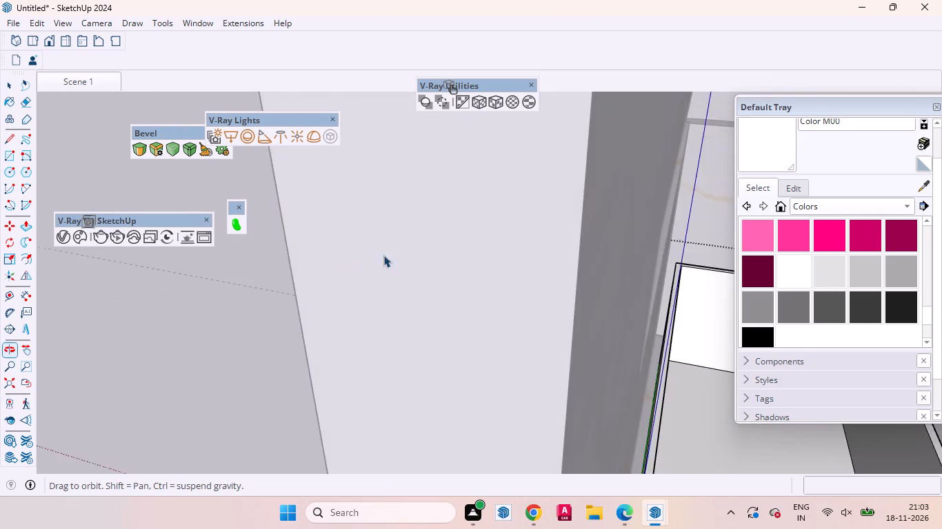
scroll(441, 253, "down", 20)
scroll(441, 253, "down", 9)
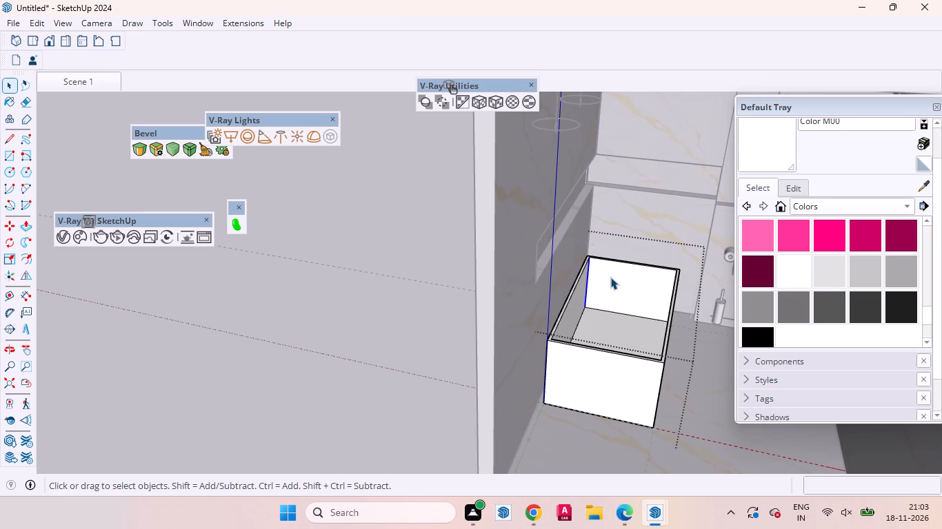
scroll(612, 291, "up", 3)
middle_click_drag(641, 322, 611, 302)
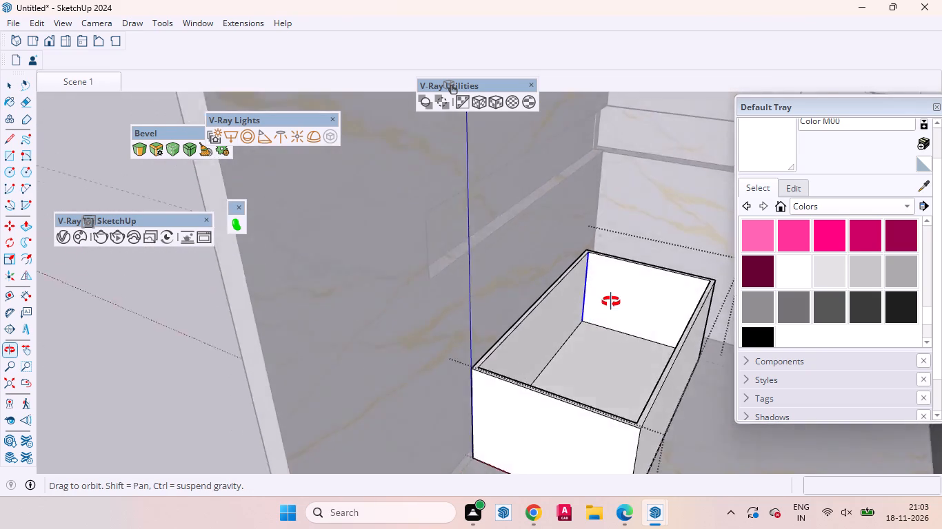
middle_click_drag(611, 302, 625, 269)
scroll(634, 243, "down", 7)
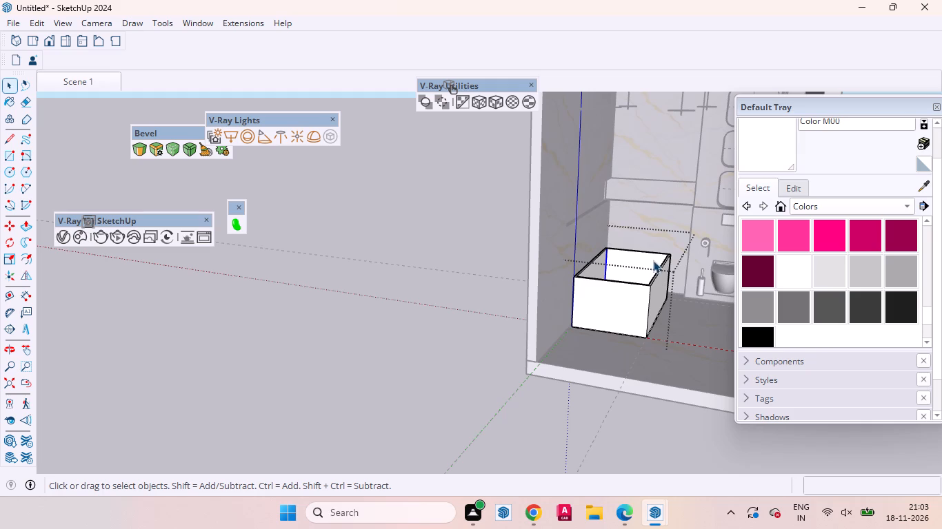
scroll(677, 276, "up", 4)
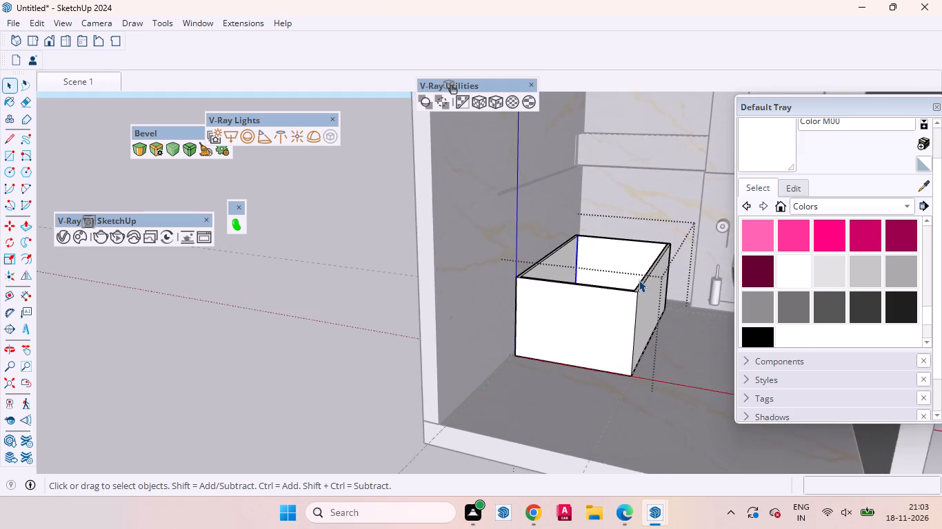
scroll(639, 280, "up", 1)
middle_click_drag(581, 294, 421, 398)
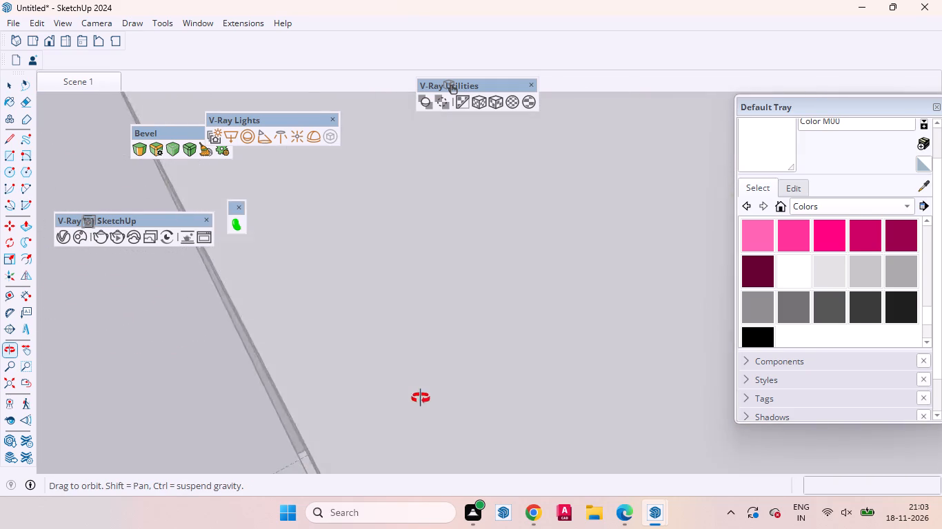
middle_click_drag(421, 398, 460, 321)
scroll(488, 274, "up", 8)
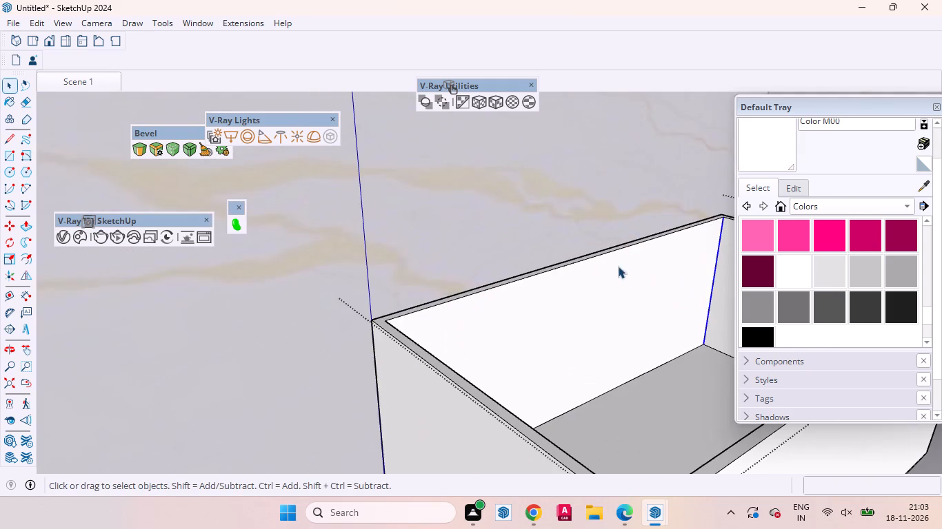
scroll(534, 323, "down", 3)
middle_click_drag(551, 321, 270, 357)
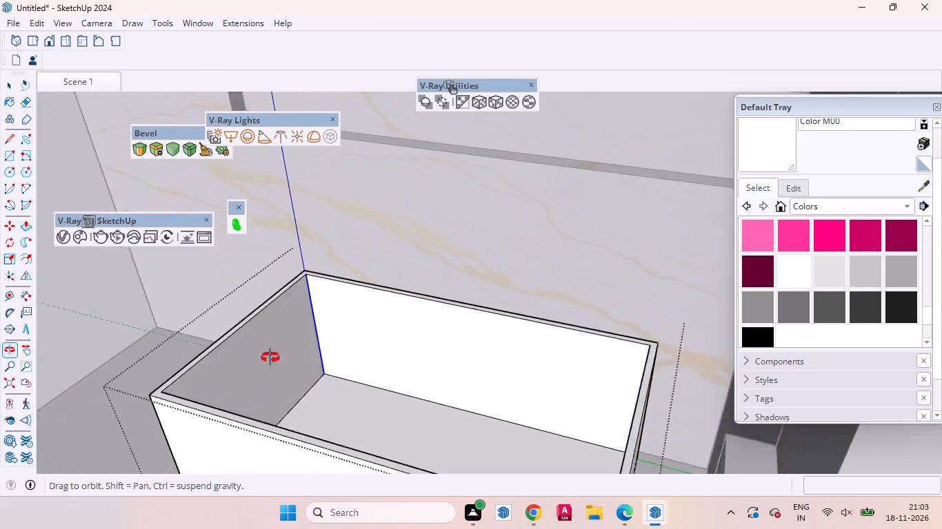
middle_click_drag(270, 357, 333, 380)
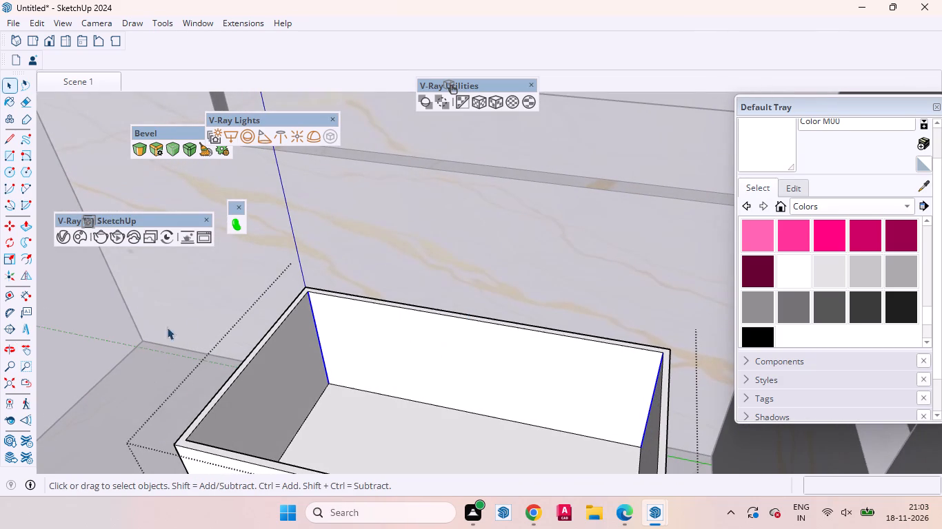
scroll(220, 446, "up", 2)
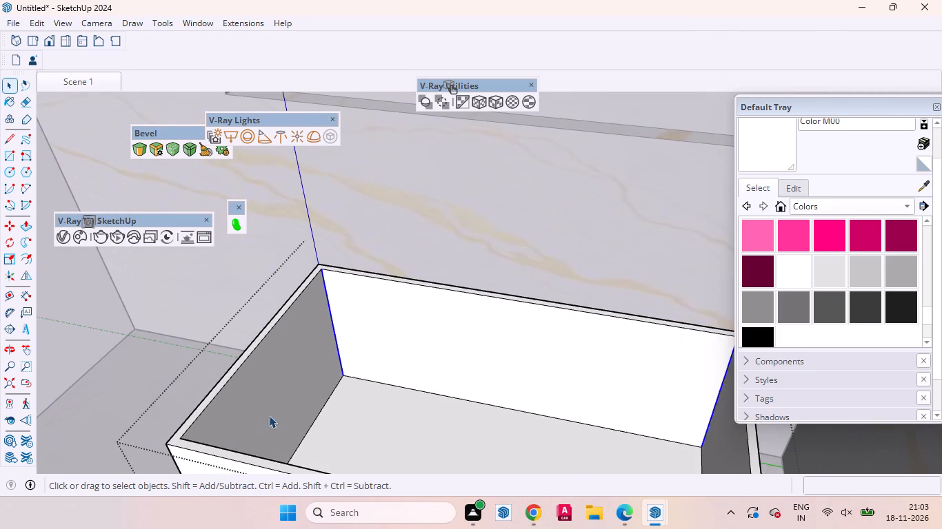
middle_click_drag(333, 386, 216, 435)
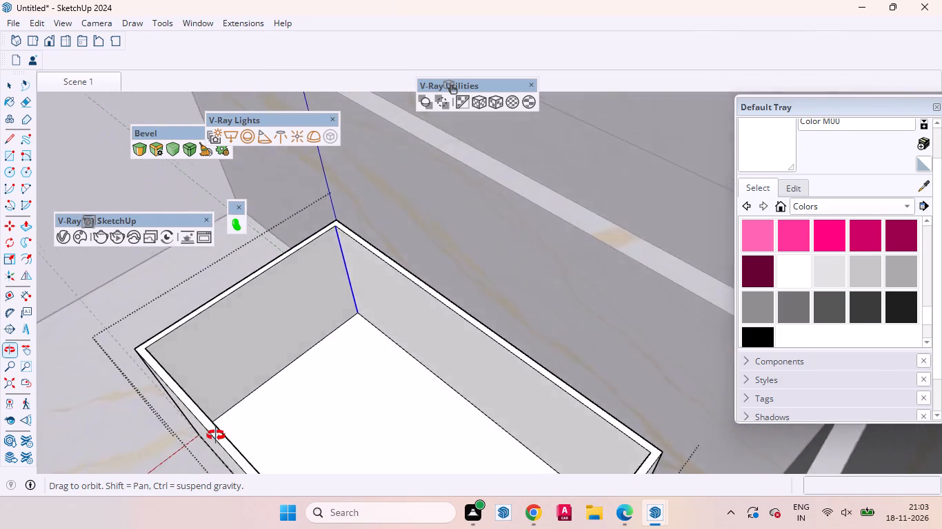
middle_click_drag(216, 435, 439, 400)
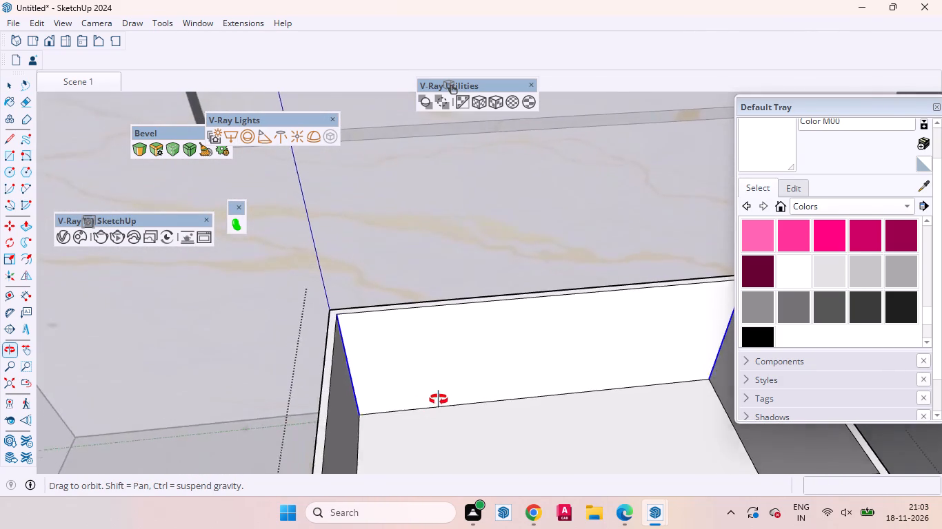
middle_click_drag(439, 400, 445, 386)
Exit editing of the hollow box and hide the room's side wall opposite it.
scroll(536, 258, "down", 4)
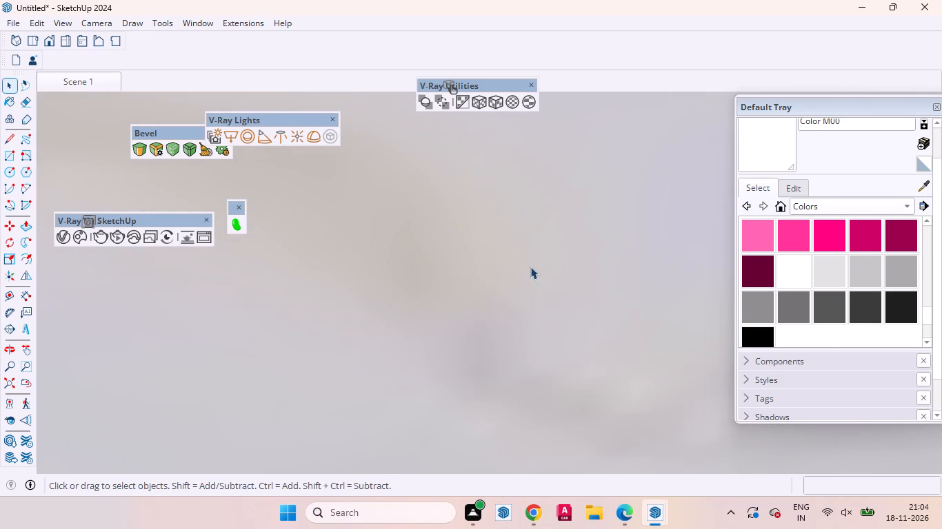
middle_click_drag(340, 417, 596, 371)
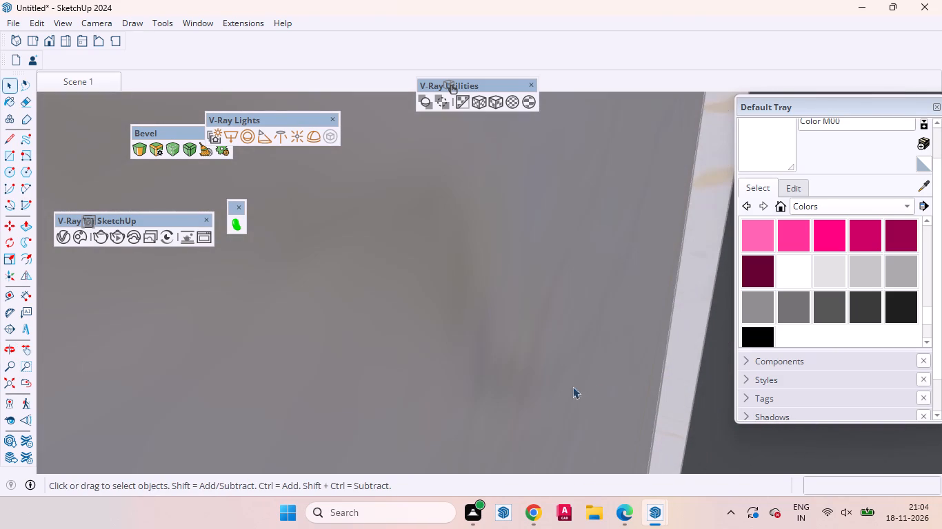
scroll(566, 388, "down", 19)
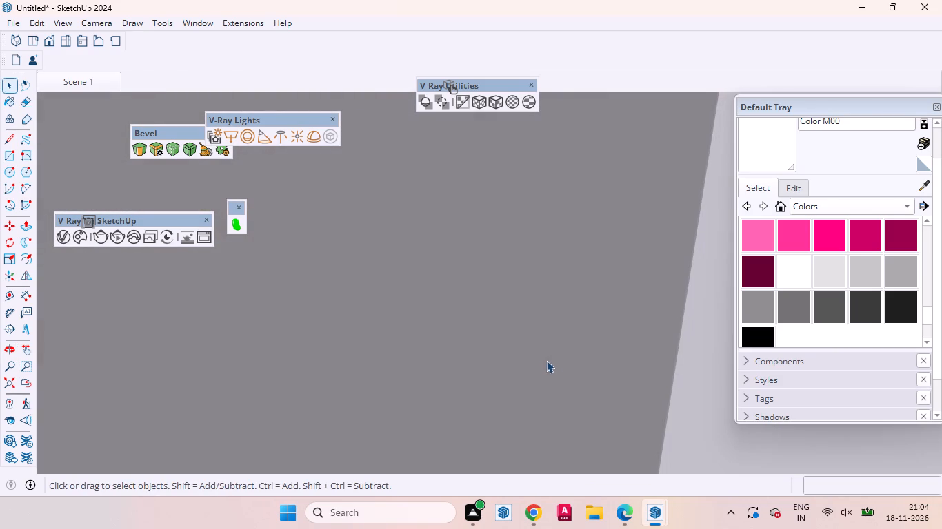
scroll(339, 295, "down", 14)
scroll(400, 264, "up", 1)
scroll(400, 264, "down", 3)
scroll(442, 306, "up", 1)
scroll(442, 307, "down", 12)
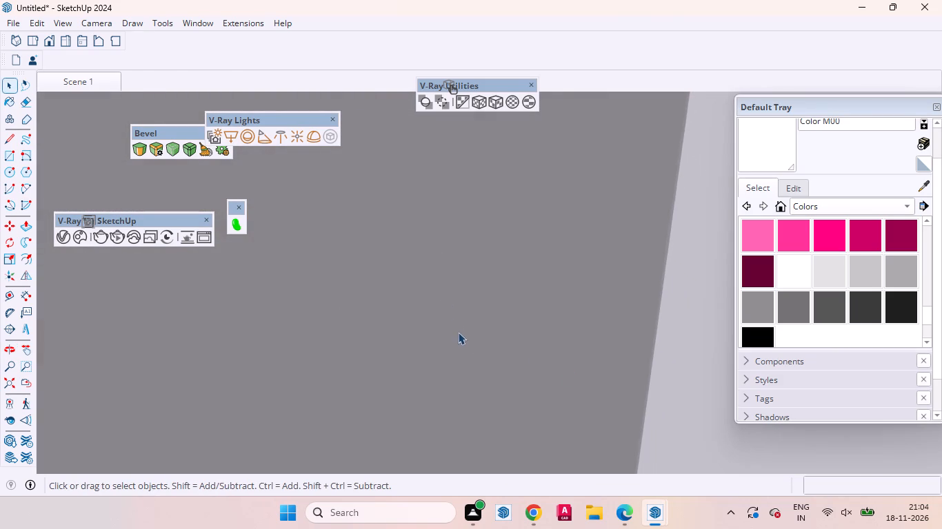
scroll(458, 332, "down", 5)
scroll(468, 324, "up", 1)
scroll(468, 324, "down", 20)
scroll(468, 324, "down", 12)
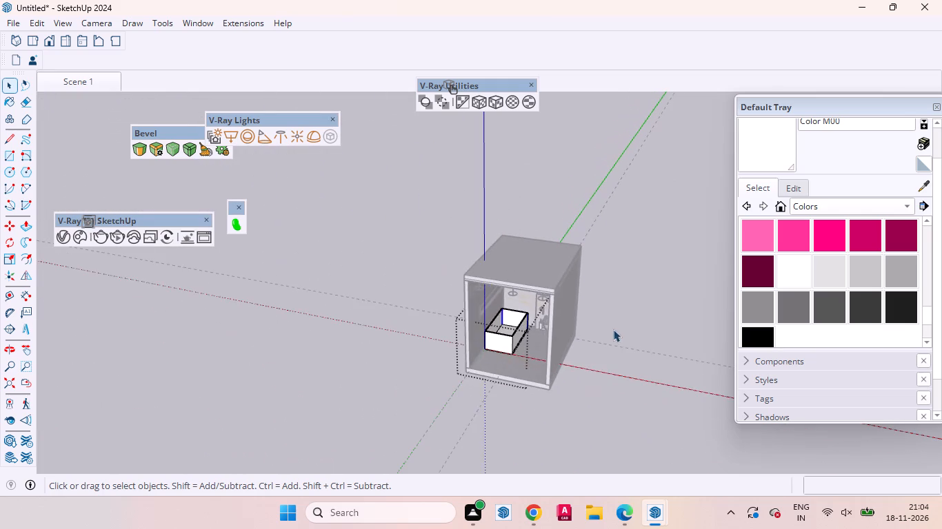
left_click(620, 332)
middle_click_drag(570, 336, 685, 315)
scroll(620, 336, "up", 2)
left_click(562, 312)
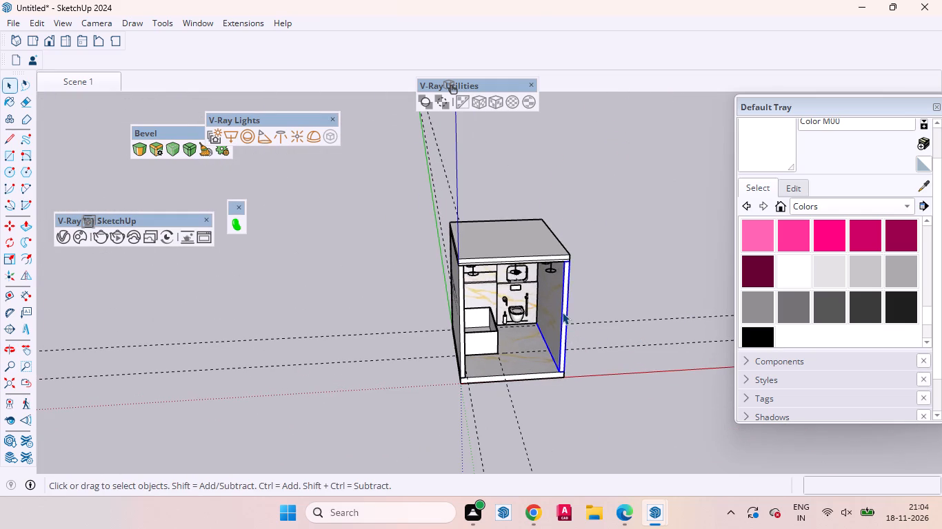
scroll(562, 312, "up", 1)
right_click(562, 312)
left_click(608, 39)
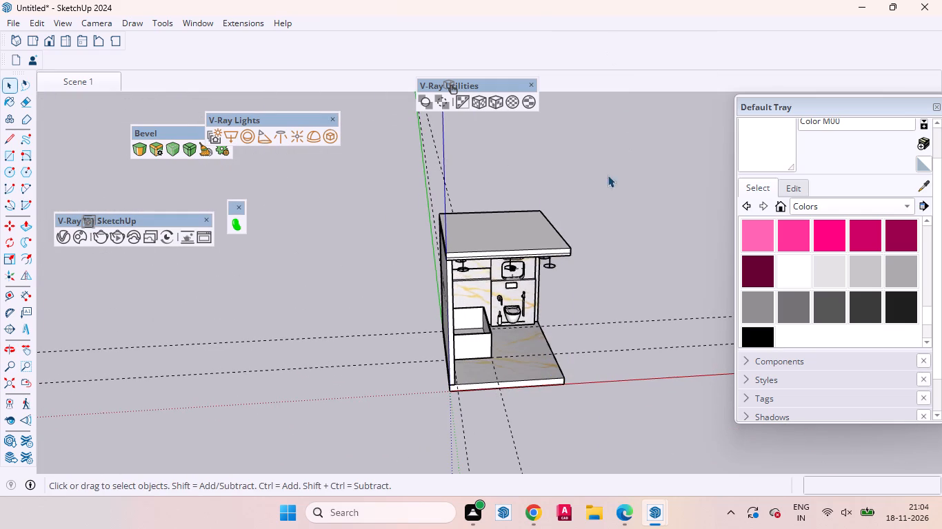
Open the hollow box beside the marble side wall for editing.
scroll(518, 300, "up", 6)
middle_click_drag(459, 374, 267, 392)
scroll(550, 292, "up", 4)
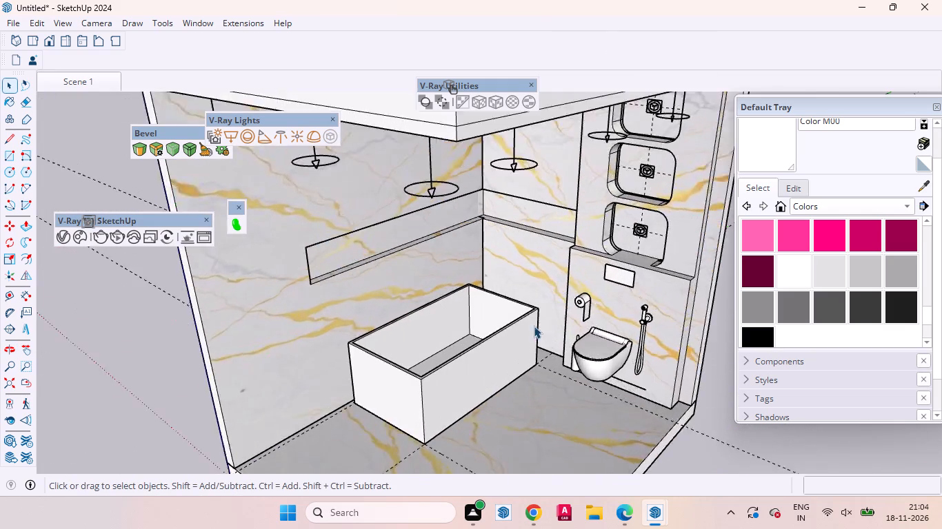
scroll(534, 326, "up", 6)
left_click(445, 275)
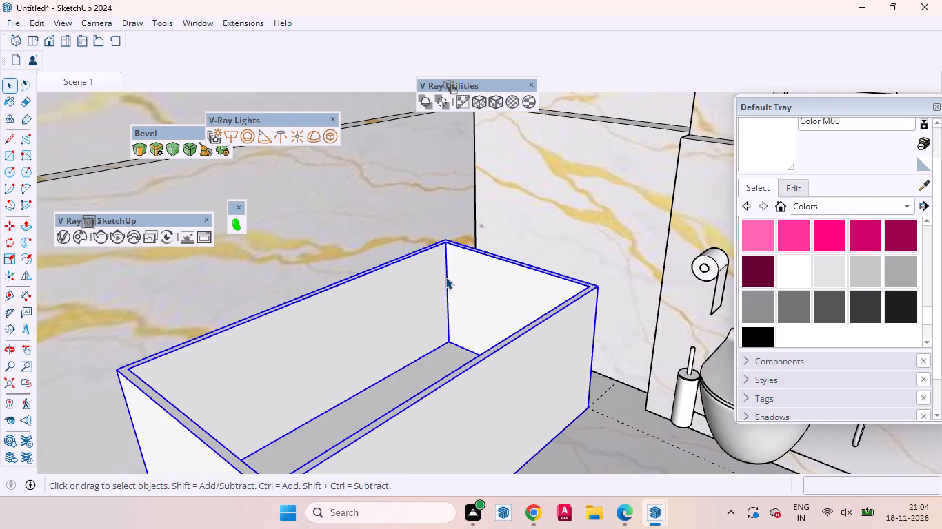
double_click(445, 277)
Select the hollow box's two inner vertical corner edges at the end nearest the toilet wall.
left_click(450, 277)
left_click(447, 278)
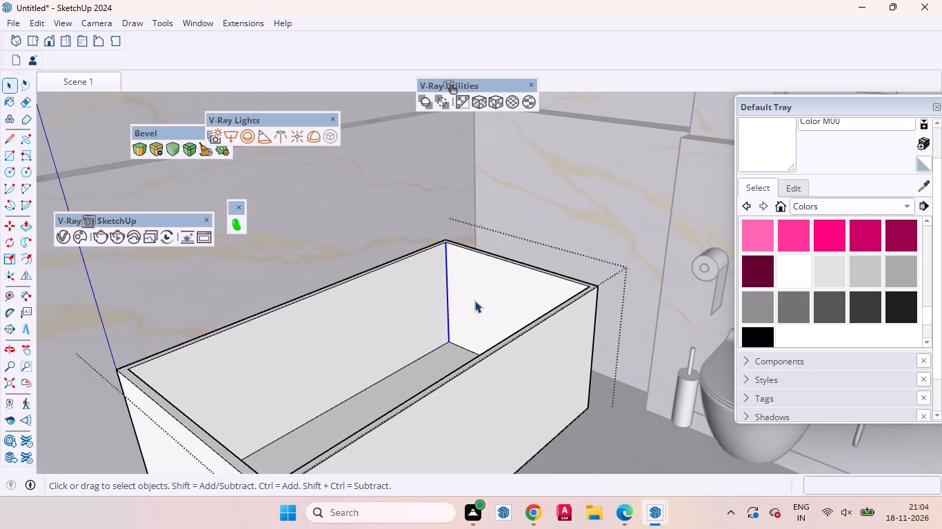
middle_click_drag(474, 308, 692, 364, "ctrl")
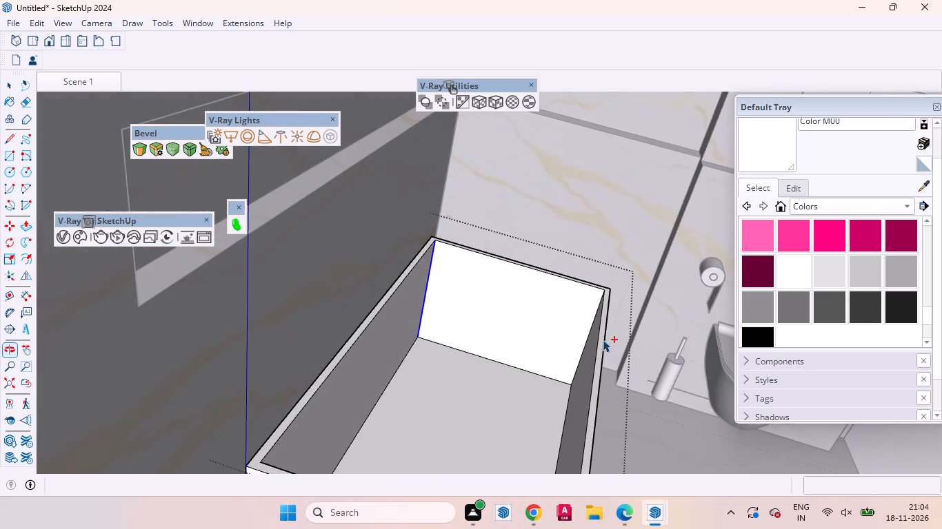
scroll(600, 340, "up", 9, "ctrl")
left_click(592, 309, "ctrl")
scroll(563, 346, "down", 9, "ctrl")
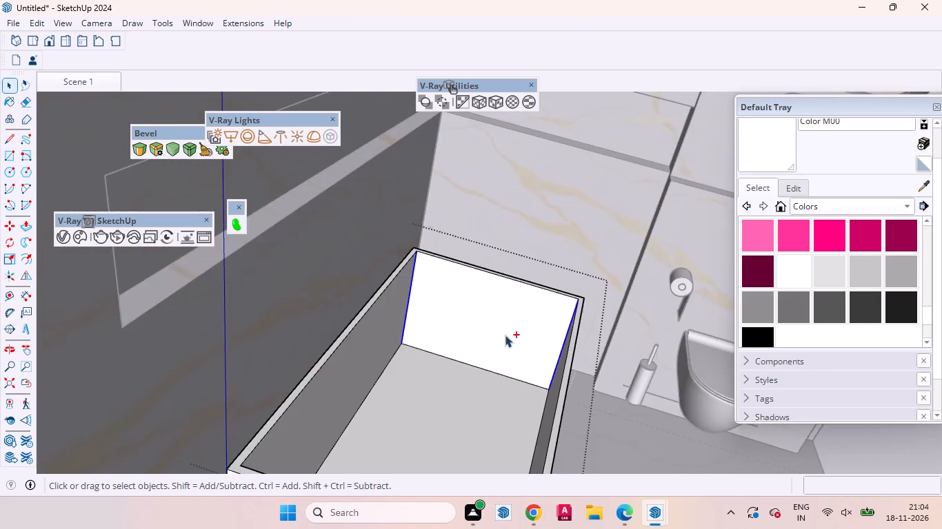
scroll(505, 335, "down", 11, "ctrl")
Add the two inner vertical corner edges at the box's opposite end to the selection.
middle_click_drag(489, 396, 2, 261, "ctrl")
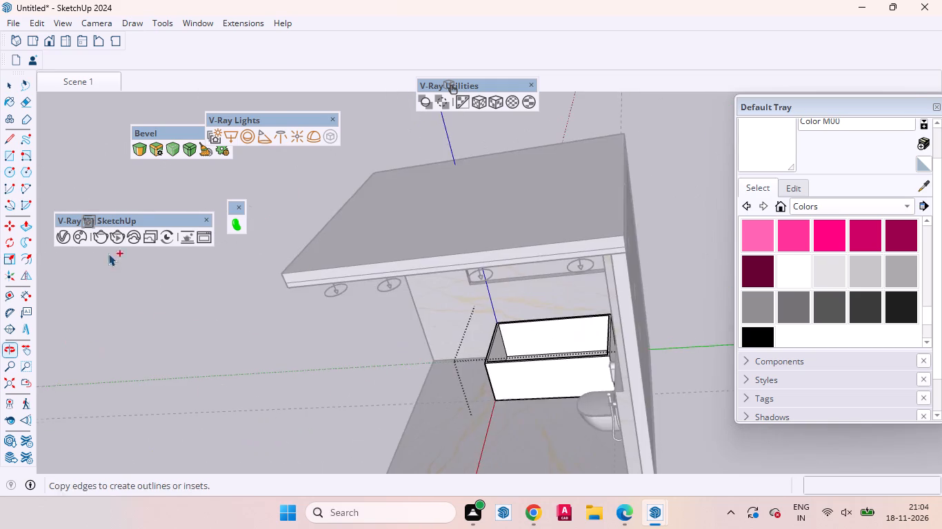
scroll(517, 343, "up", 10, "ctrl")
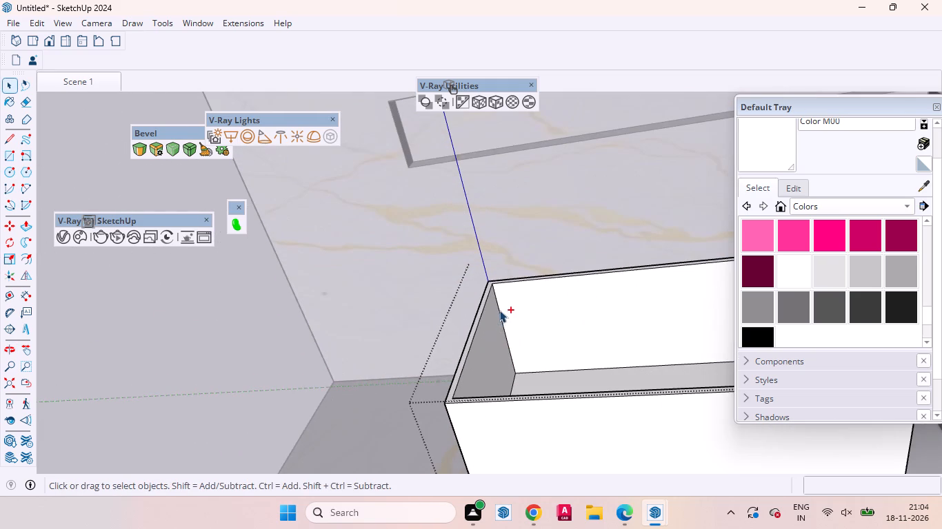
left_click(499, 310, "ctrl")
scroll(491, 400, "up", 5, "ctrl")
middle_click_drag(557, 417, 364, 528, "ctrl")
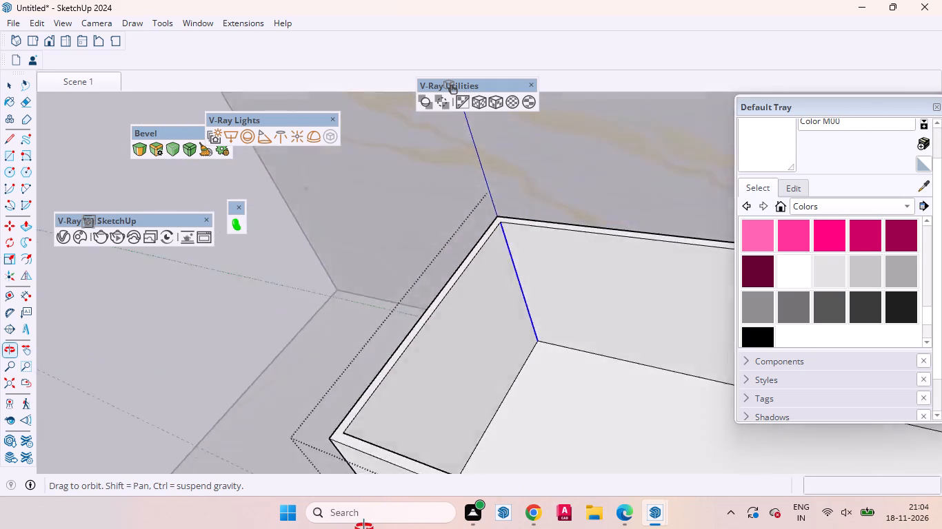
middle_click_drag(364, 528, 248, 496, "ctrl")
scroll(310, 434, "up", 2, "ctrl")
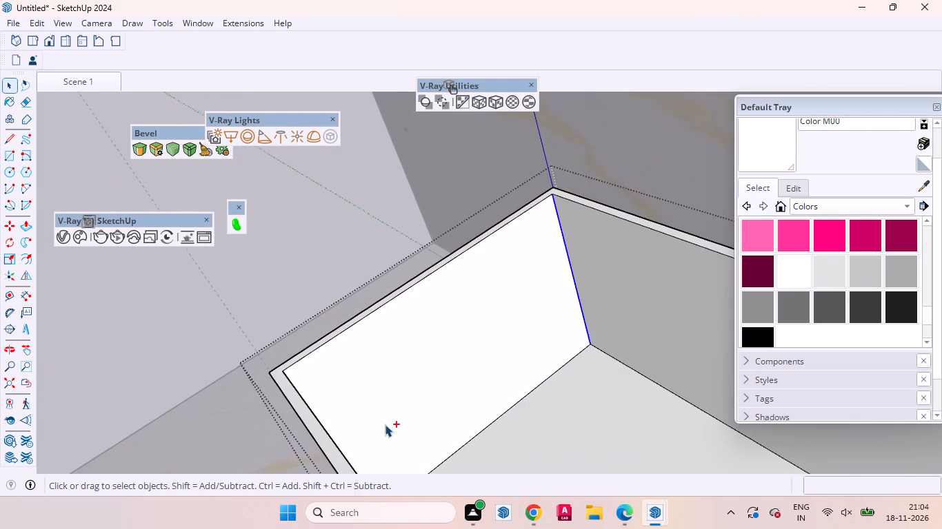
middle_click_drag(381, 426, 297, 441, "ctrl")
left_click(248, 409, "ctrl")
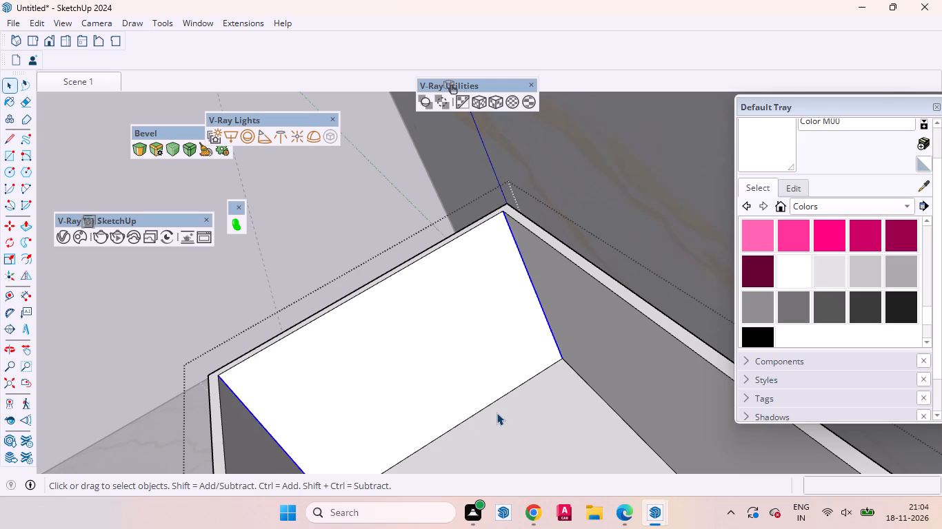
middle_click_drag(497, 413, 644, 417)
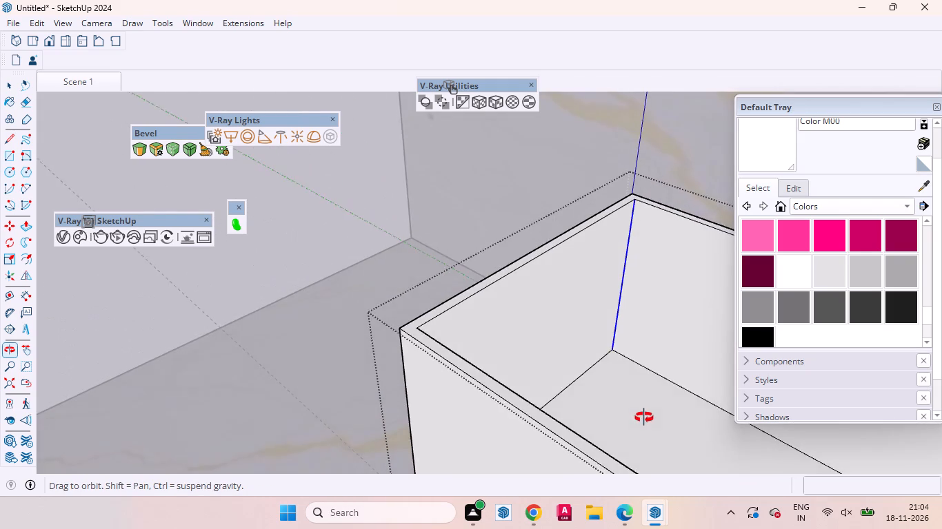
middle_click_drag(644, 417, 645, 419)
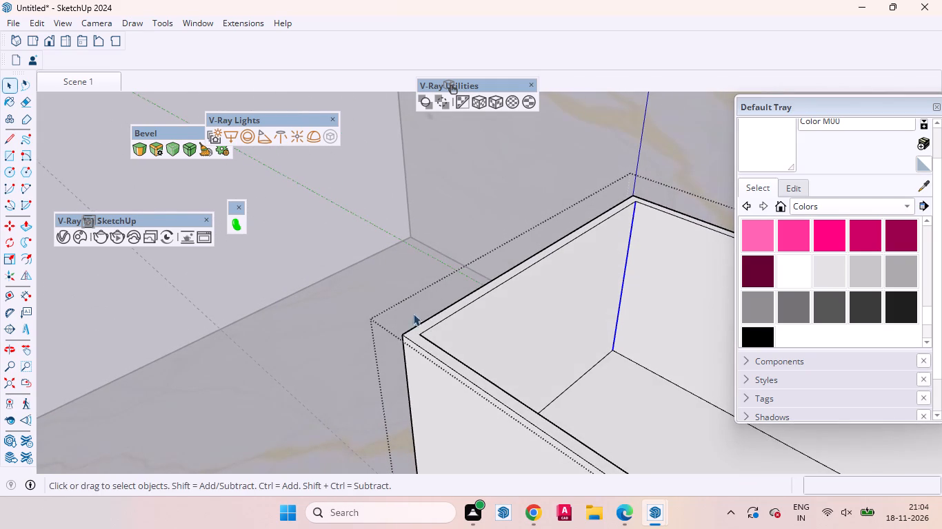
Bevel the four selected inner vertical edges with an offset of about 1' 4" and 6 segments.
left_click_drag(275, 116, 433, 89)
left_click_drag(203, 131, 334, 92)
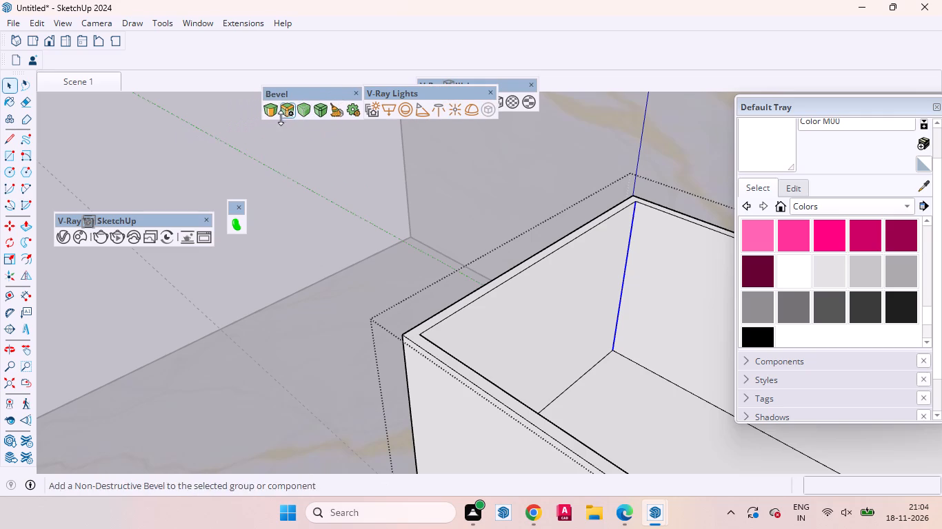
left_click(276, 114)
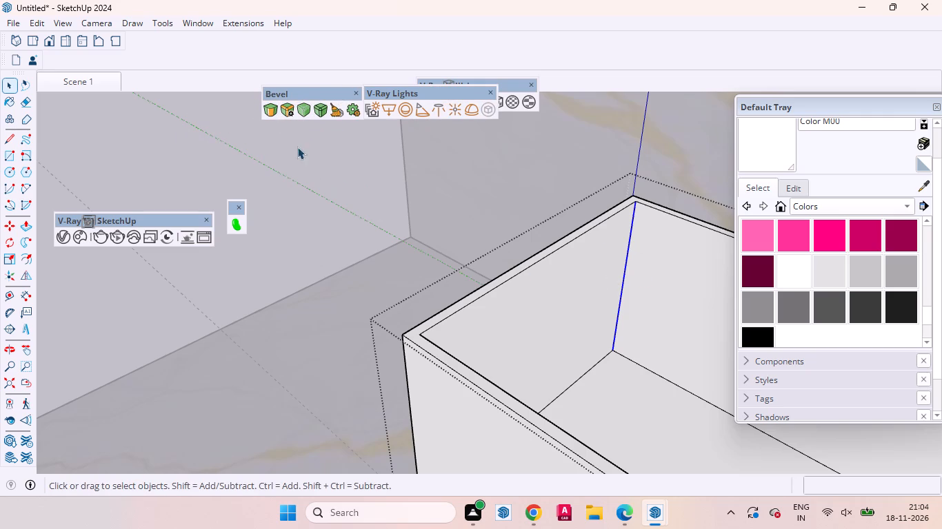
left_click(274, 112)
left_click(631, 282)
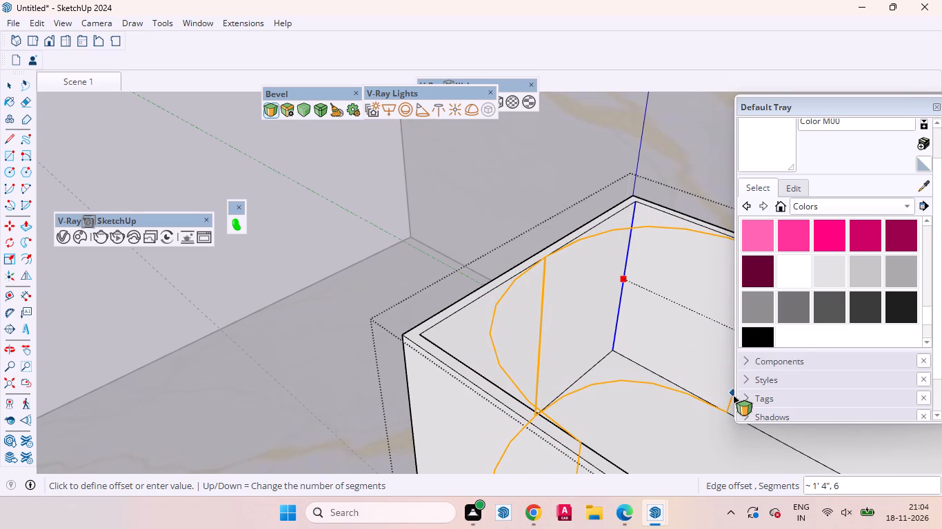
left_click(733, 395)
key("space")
Examine the rounded inner corners and the end wall of the tub from several angles.
middle_click_drag(547, 363, 829, 381)
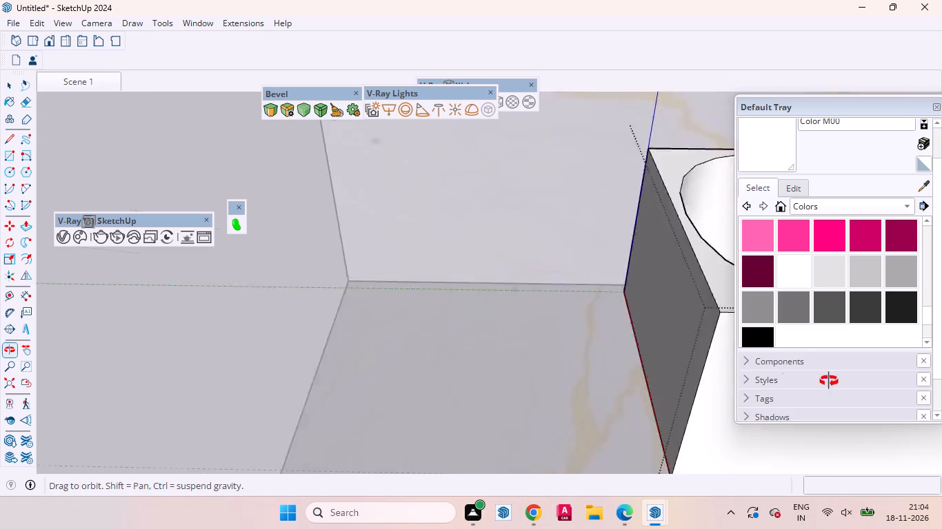
middle_click_drag(829, 381, 849, 382)
scroll(462, 331, "down", 11)
middle_click_drag(466, 374, 716, 353)
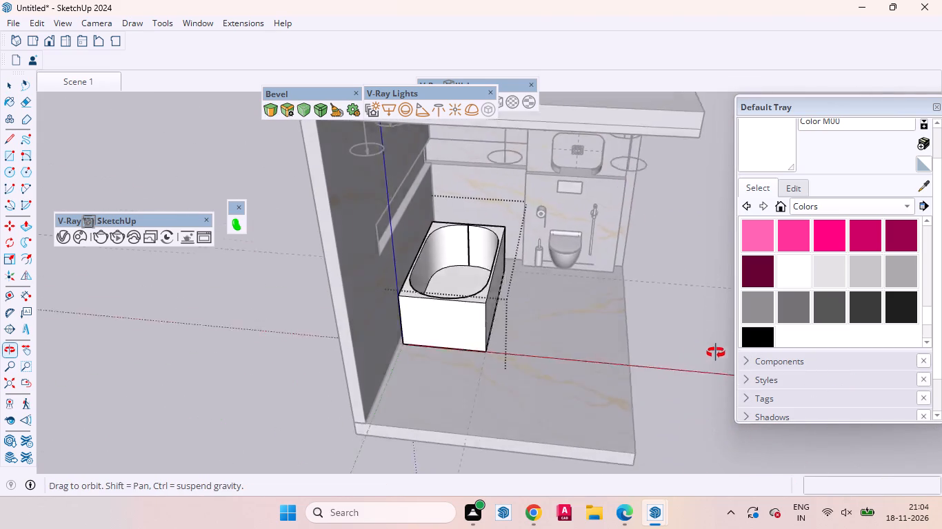
middle_click_drag(716, 353, 728, 351)
scroll(367, 260, "up", 2)
scroll(425, 254, "up", 5)
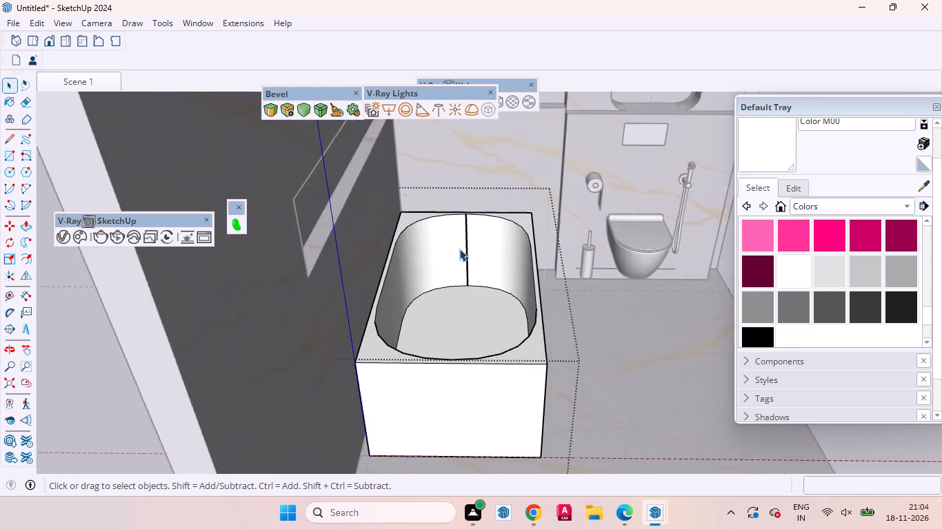
scroll(459, 249, "up", 7)
scroll(477, 234, "down", 11)
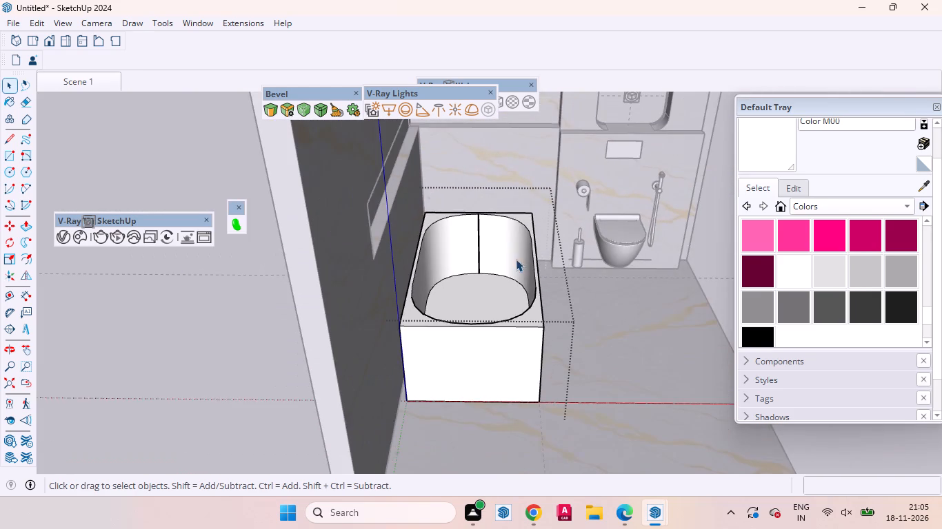
middle_click_drag(514, 262, 497, 249)
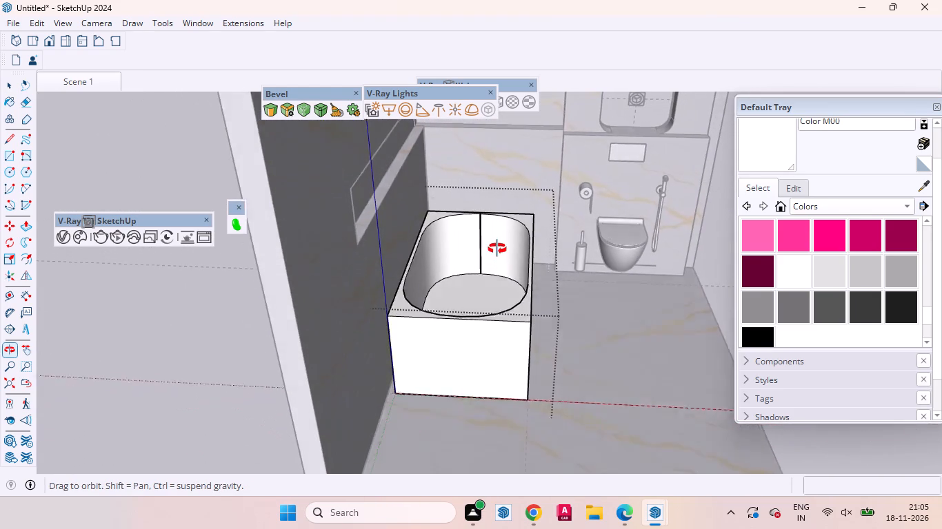
middle_click_drag(497, 249, 493, 238)
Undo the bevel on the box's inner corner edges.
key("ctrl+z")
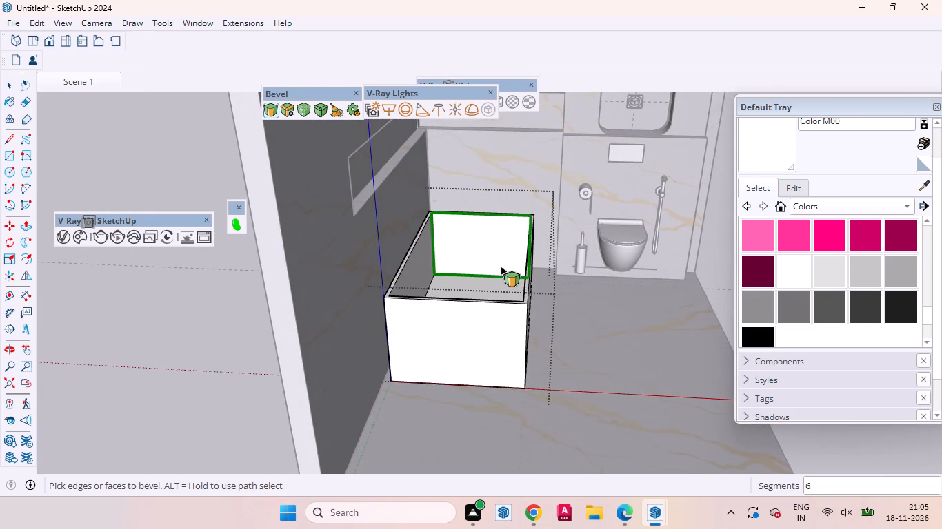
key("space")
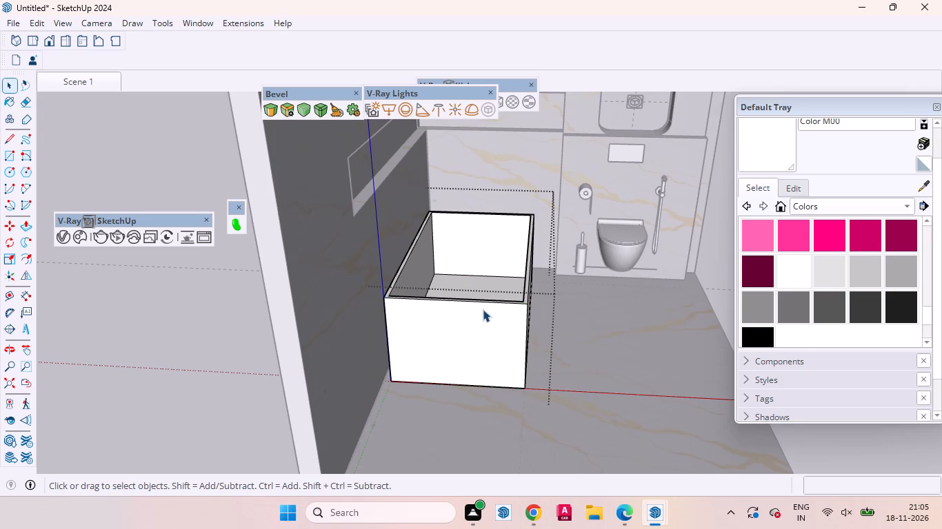
Select the box's two inner vertical corner edges at the end nearest the toilet wall.
scroll(464, 278, "up", 2)
left_click(480, 242)
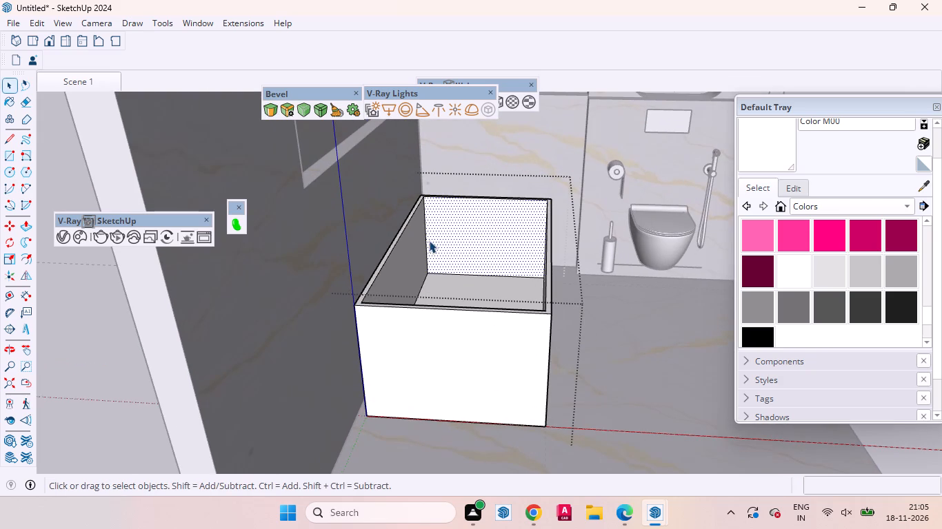
left_click(426, 235)
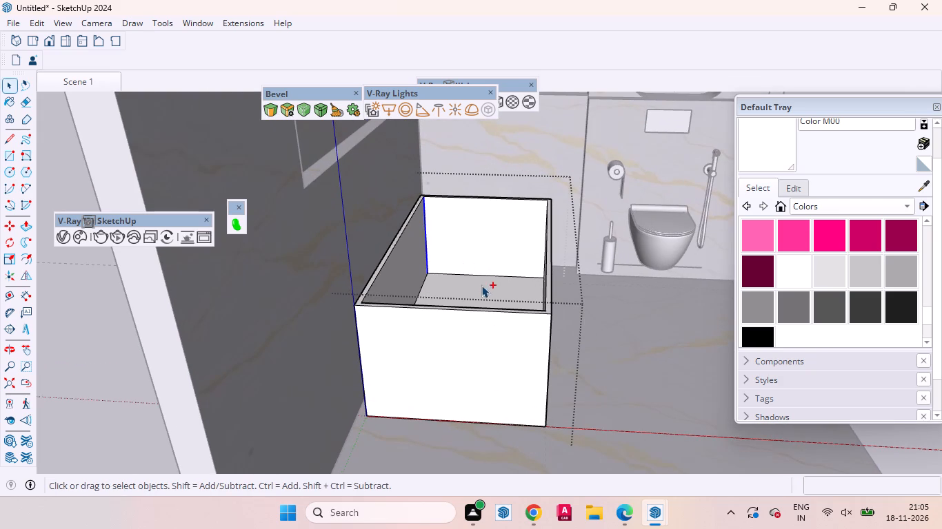
middle_click_drag(483, 286, 597, 291, "ctrl")
left_click(543, 229, "ctrl")
Add the two inner vertical corner edges at the box's front end to the selection.
middle_click_drag(541, 319, 457, 372, "ctrl")
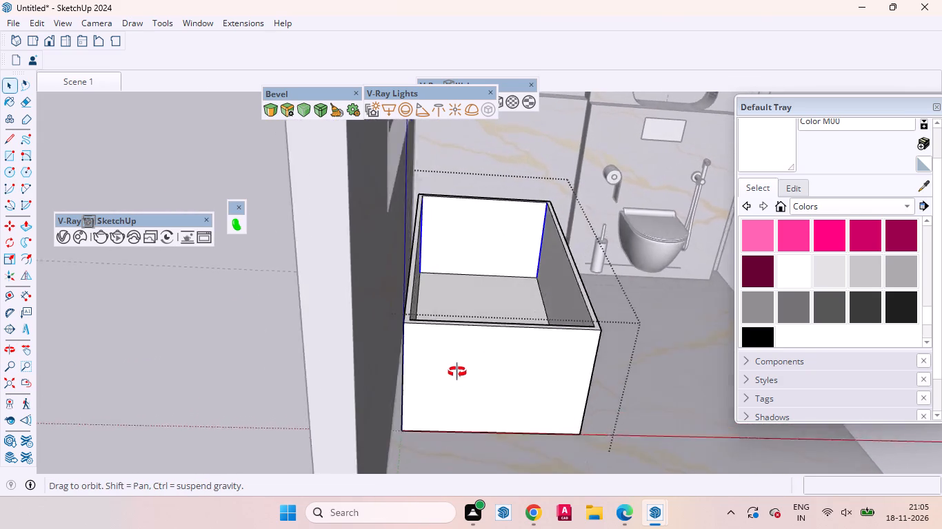
middle_click_drag(457, 372, 390, 450, "ctrl")
scroll(497, 278, "down", 11, "ctrl")
scroll(469, 331, "up", 3, "ctrl")
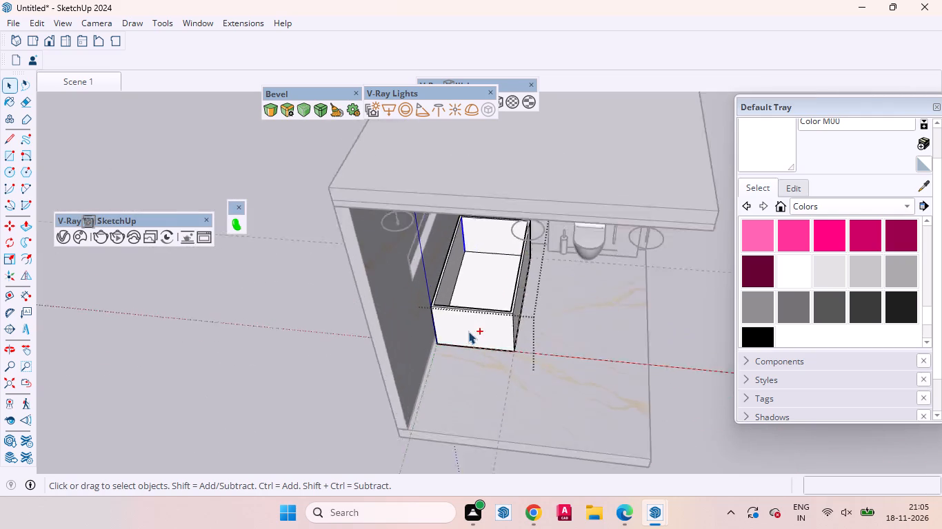
scroll(468, 331, "up", 11, "ctrl")
middle_click_drag(519, 362, 263, 483, "ctrl")
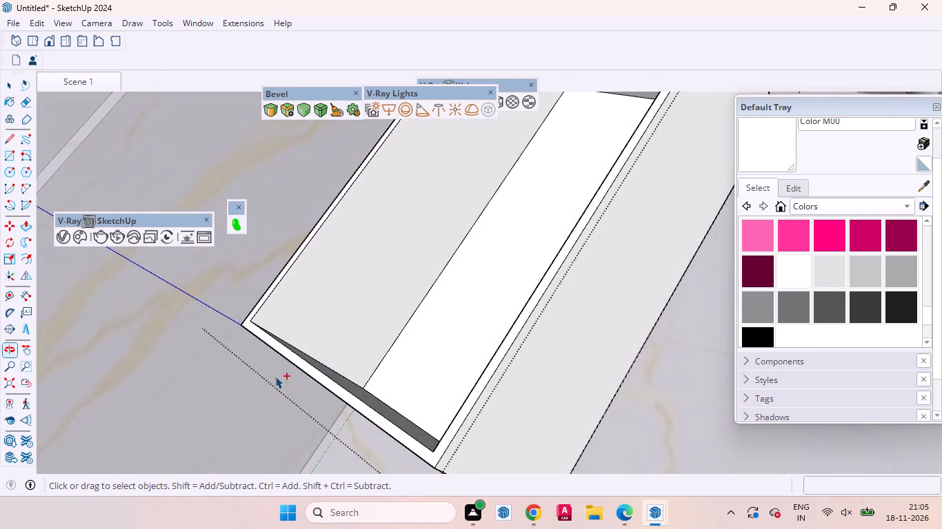
scroll(275, 351, "up", 16, "ctrl")
left_click(232, 318, "ctrl")
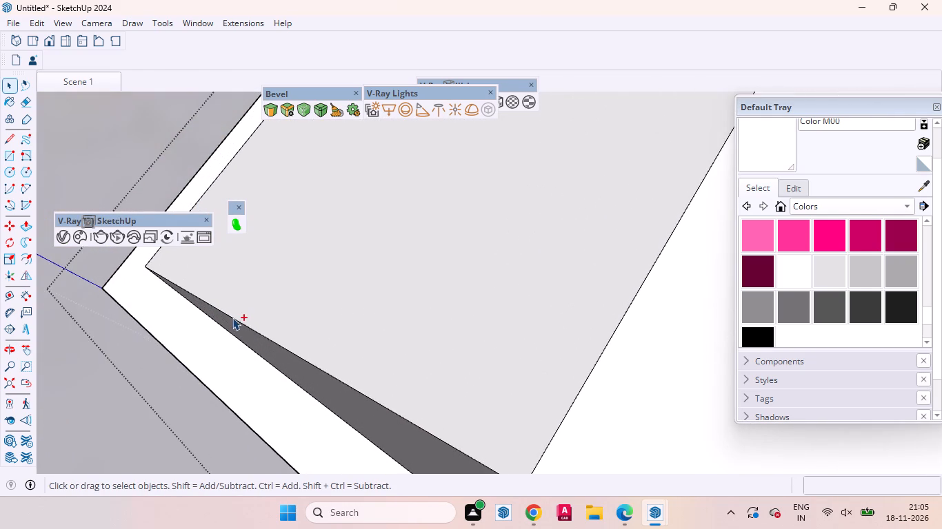
scroll(362, 317, "down", 5, "ctrl")
scroll(368, 286, "up", 1, "ctrl")
scroll(368, 286, "down", 9, "ctrl")
scroll(400, 282, "up", 1, "ctrl")
scroll(401, 282, "down", 11, "ctrl")
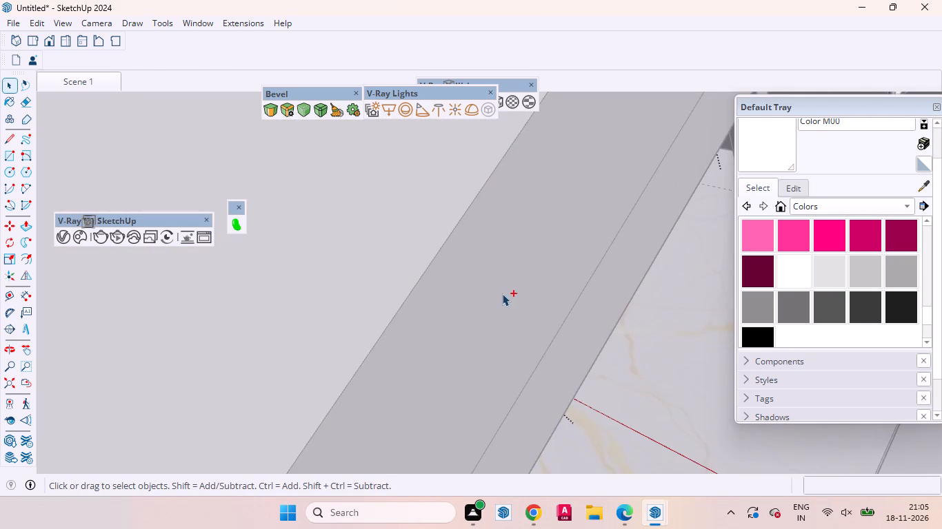
scroll(597, 211, "down", 2, "ctrl")
scroll(601, 204, "up", 1, "ctrl")
scroll(604, 200, "down", 14, "ctrl")
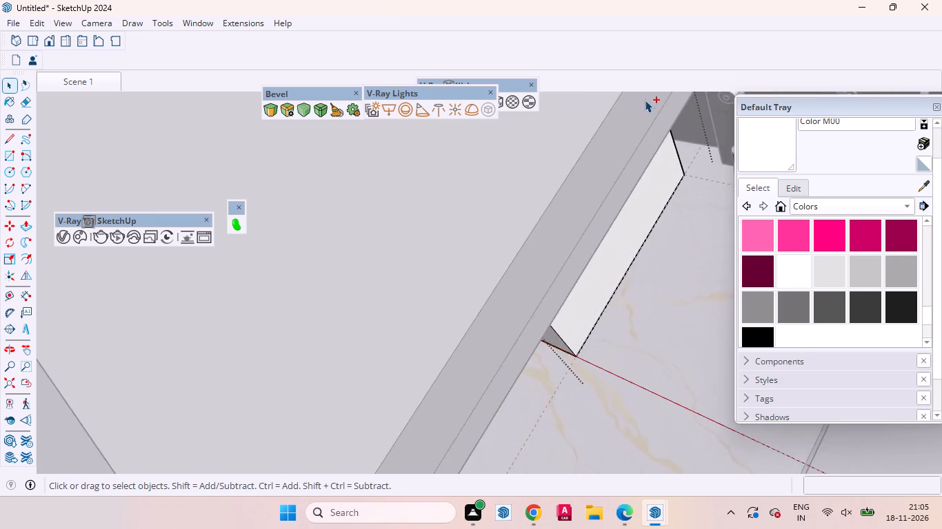
scroll(645, 100, "down", 7, "ctrl")
scroll(599, 345, "up", 13, "ctrl")
scroll(602, 338, "down", 4, "ctrl")
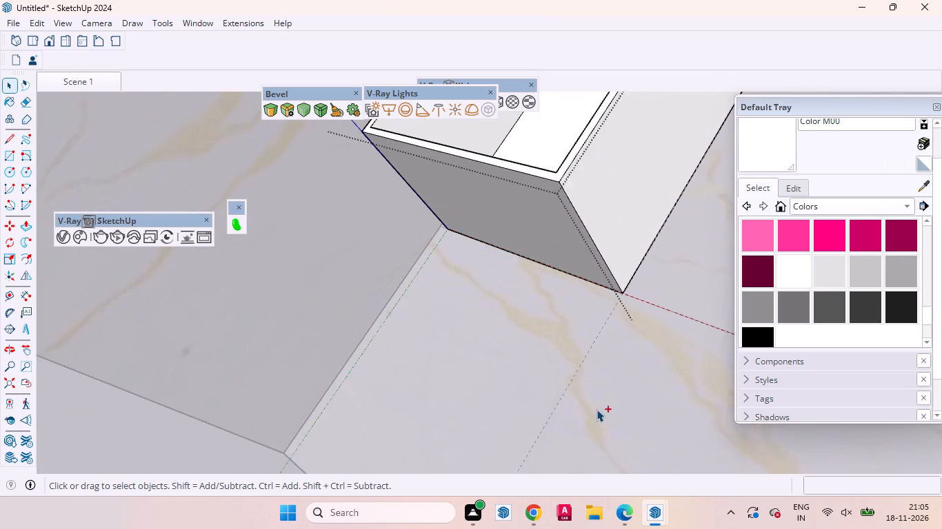
scroll(528, 122, "up", 6, "ctrl")
middle_click_drag(571, 253, 570, 381, "ctrl")
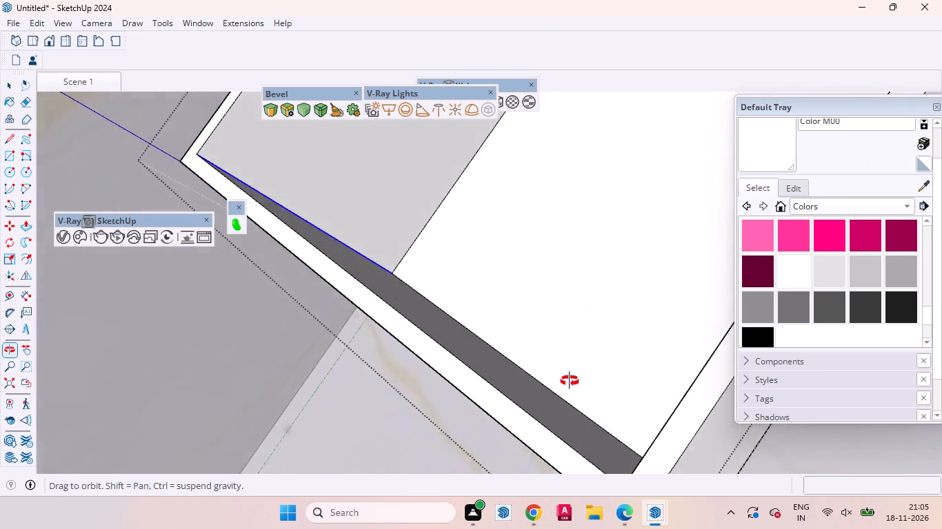
middle_click_drag(570, 381, 643, 469, "ctrl")
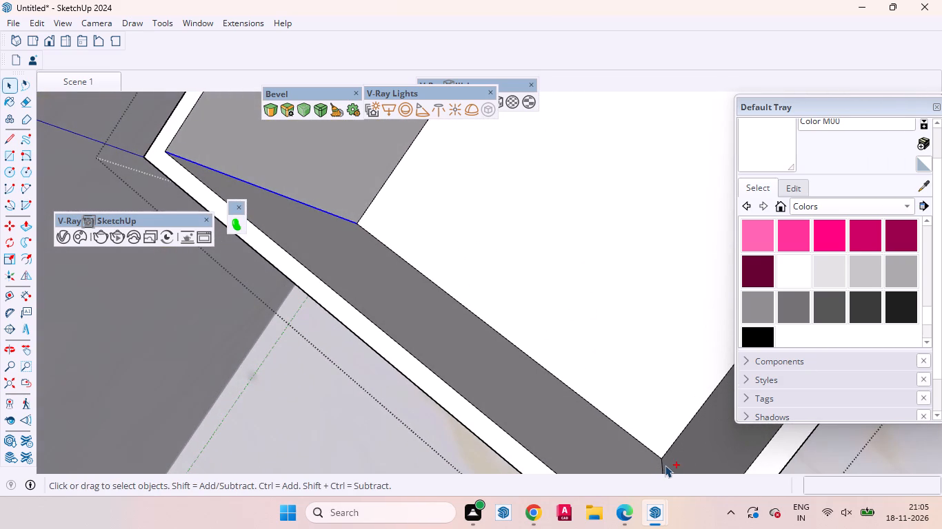
left_click(662, 465, "ctrl")
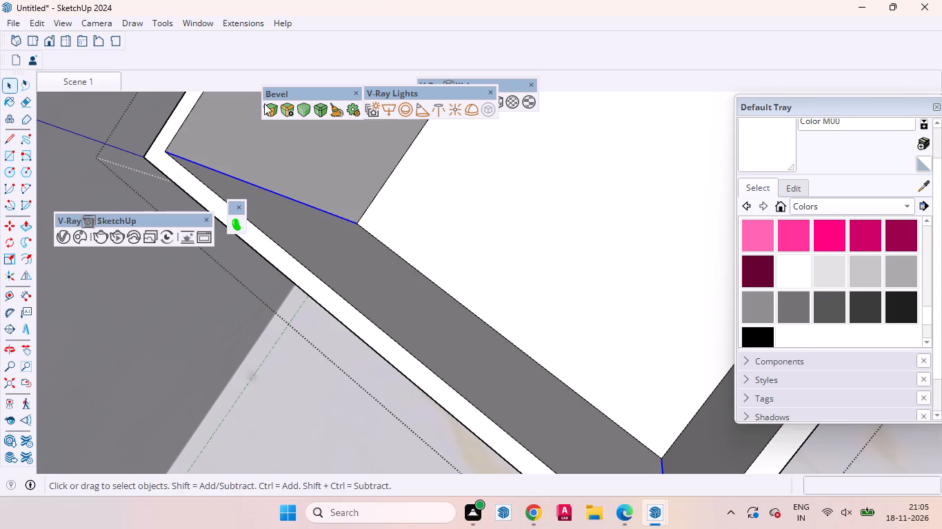
Bevel the box's four selected inner vertical corner edges with an offset of about 10 11/16" and 6 segments.
left_click(270, 106)
left_click(288, 191)
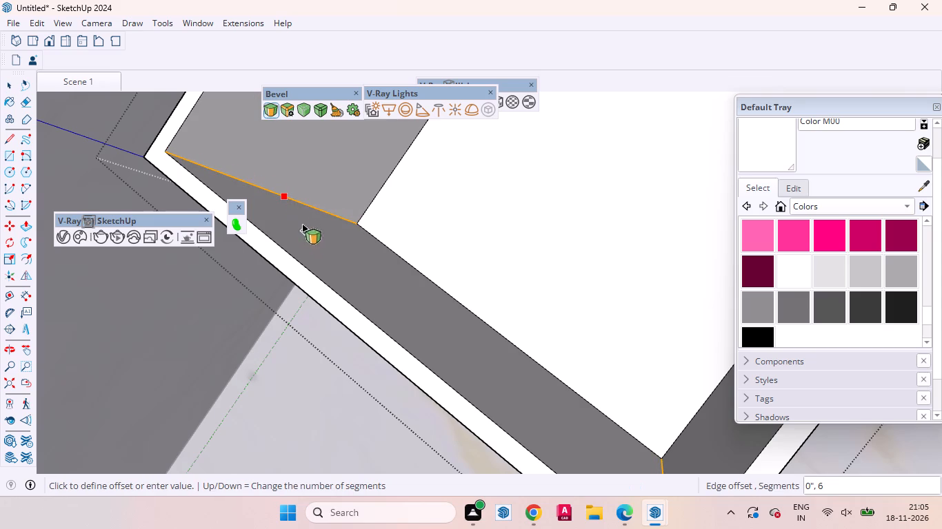
scroll(347, 150, "down", 1)
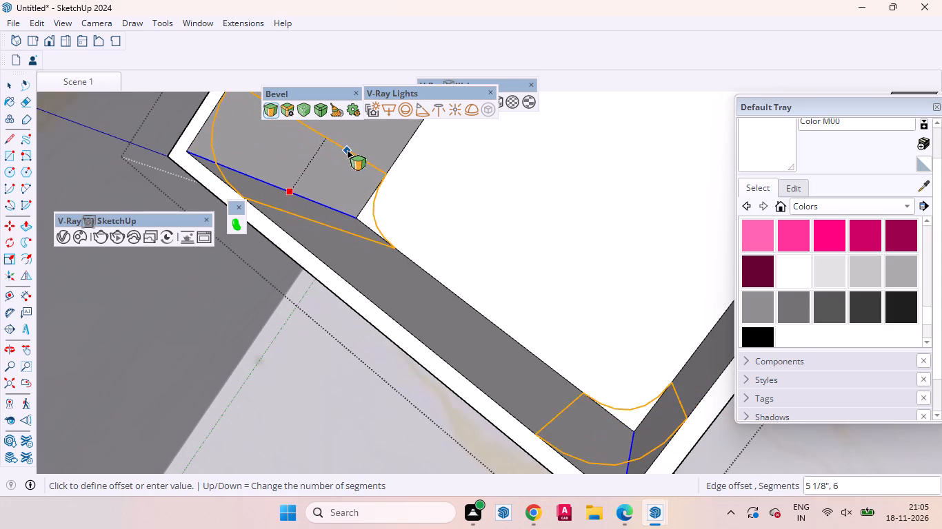
scroll(348, 152, "down", 10)
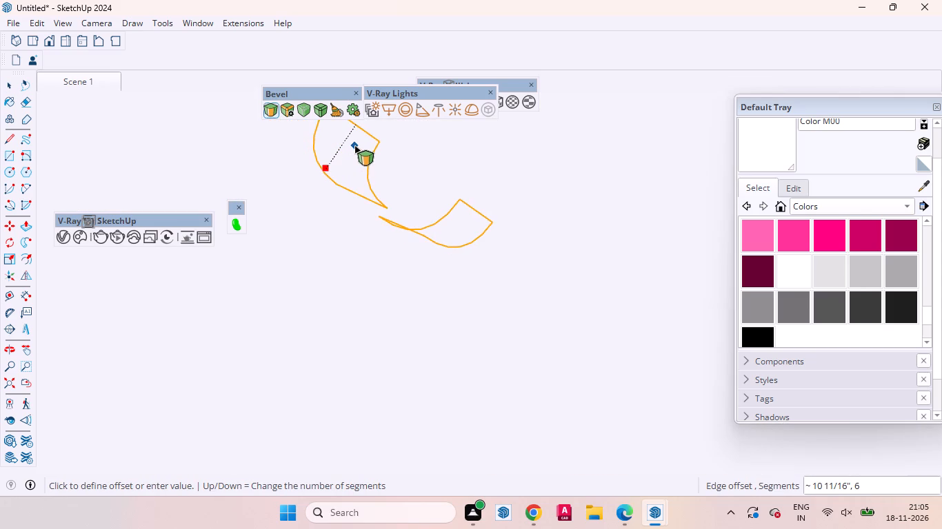
left_click(354, 145)
key("space")
Select the two outer vertical corner edges at the tub's front end.
left_click(95, 87)
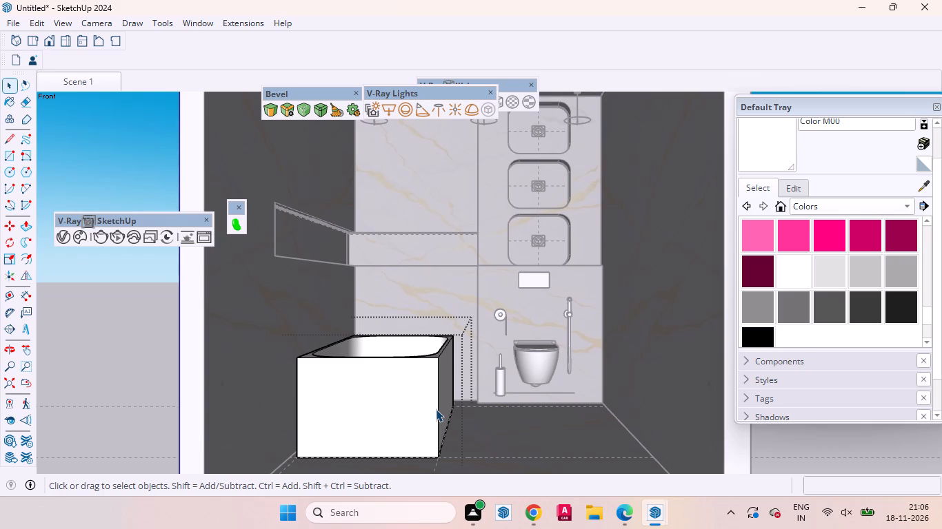
scroll(501, 339, "down", 4)
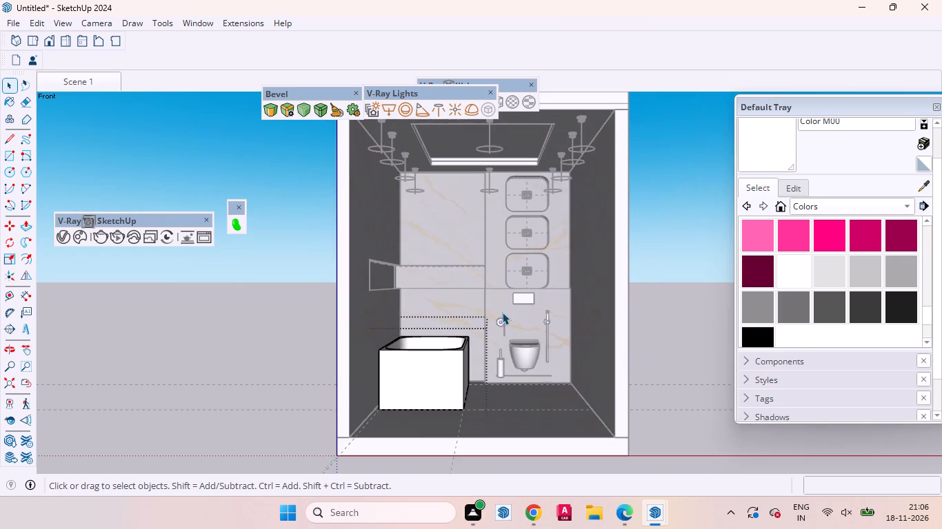
middle_click_drag(497, 375, 479, 463)
scroll(431, 406, "up", 7)
scroll(594, 319, "down", 4)
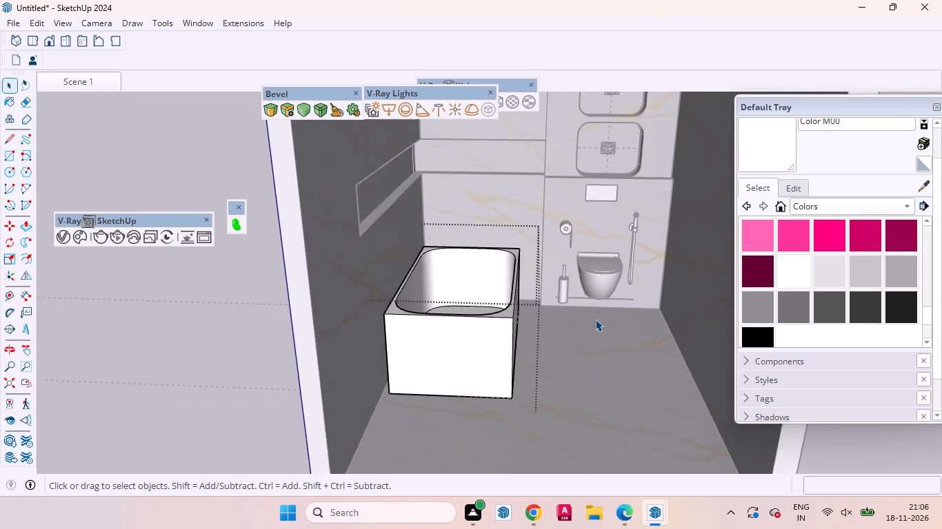
scroll(474, 360, "up", 4)
middle_click_drag(543, 375, 514, 422)
left_click(432, 368)
scroll(588, 295, "down", 2)
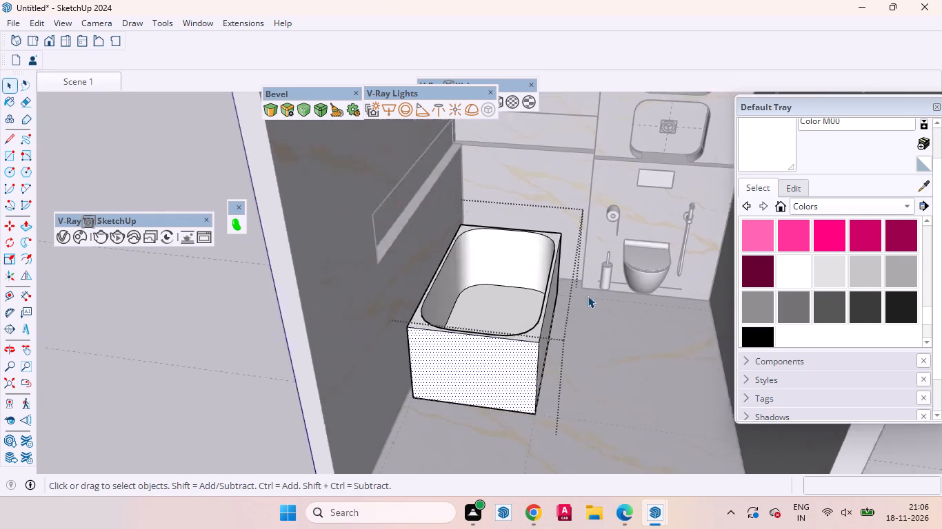
scroll(588, 295, "down", 1)
scroll(526, 363, "up", 2)
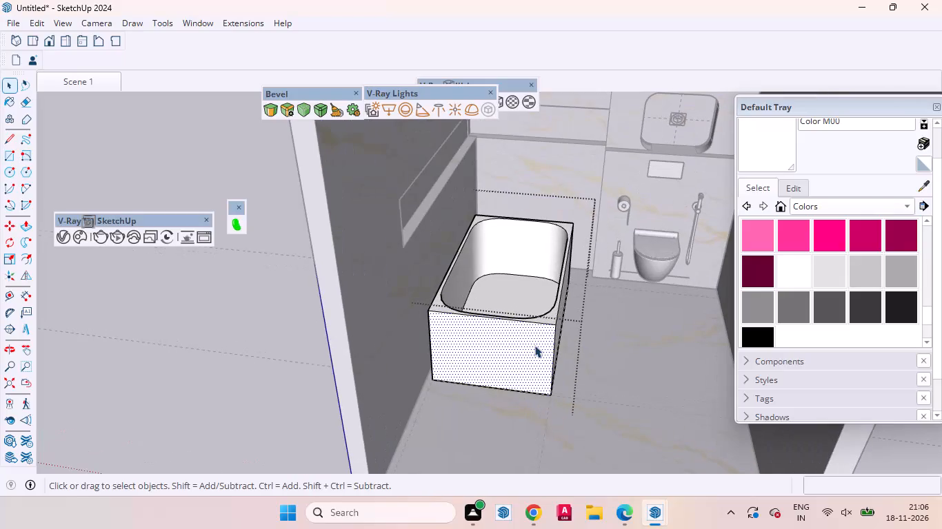
left_click(556, 333)
scroll(410, 344, "up", 2, "ctrl")
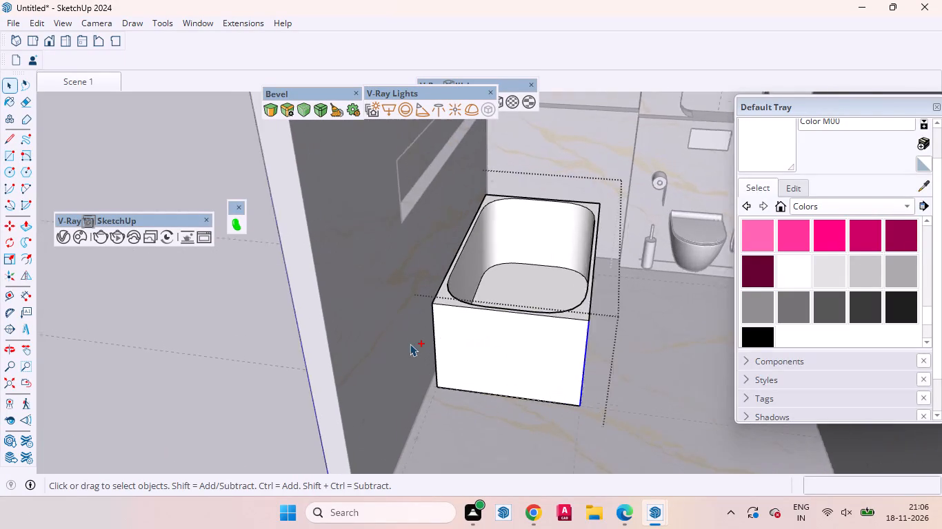
scroll(410, 344, "up", 2, "ctrl")
left_click(437, 333, "ctrl")
scroll(438, 424, "down", 3, "ctrl")
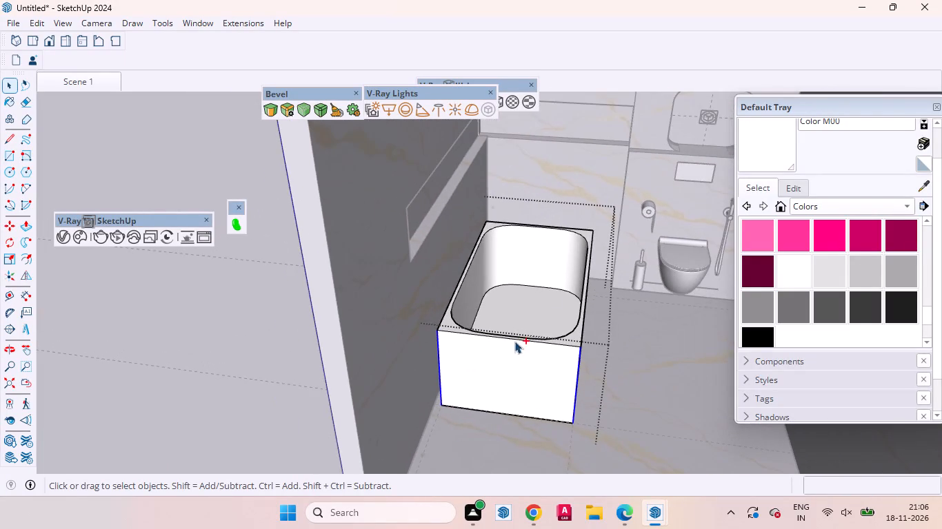
Add the two outer vertical corner edges at the tub's far end, near the toilet wall, to the selection.
scroll(553, 259, "up", 6, "ctrl")
middle_click_drag(610, 251, 480, 309, "ctrl")
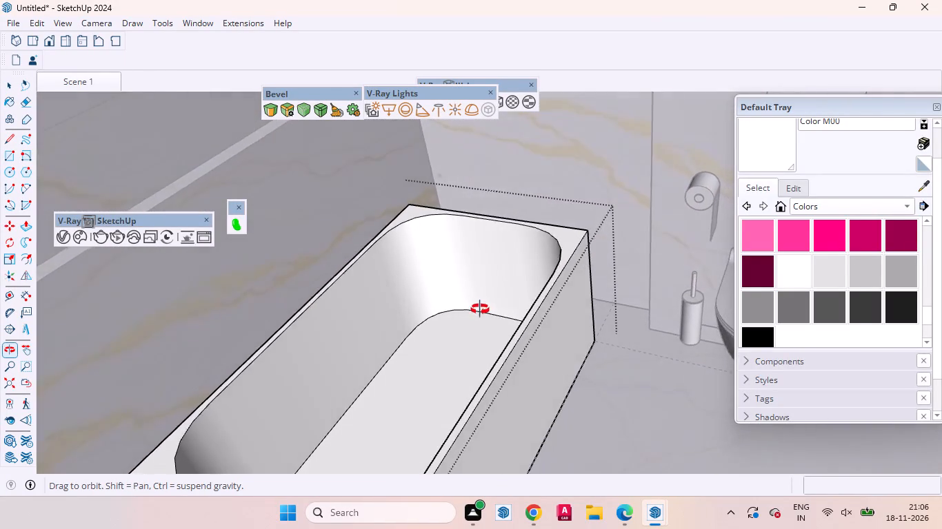
middle_click_drag(480, 309, 499, 291, "ctrl")
scroll(592, 266, "up", 3, "ctrl")
left_click(594, 259, "ctrl")
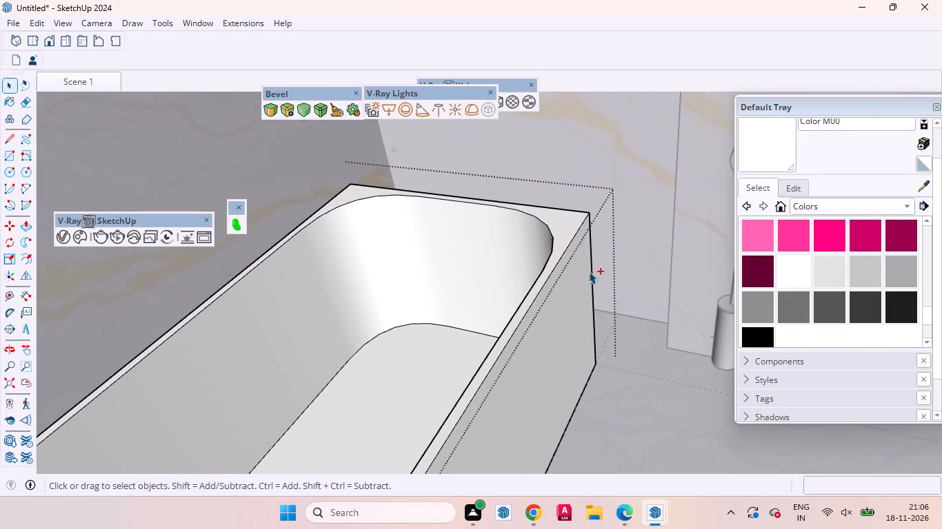
left_click(593, 257, "ctrl")
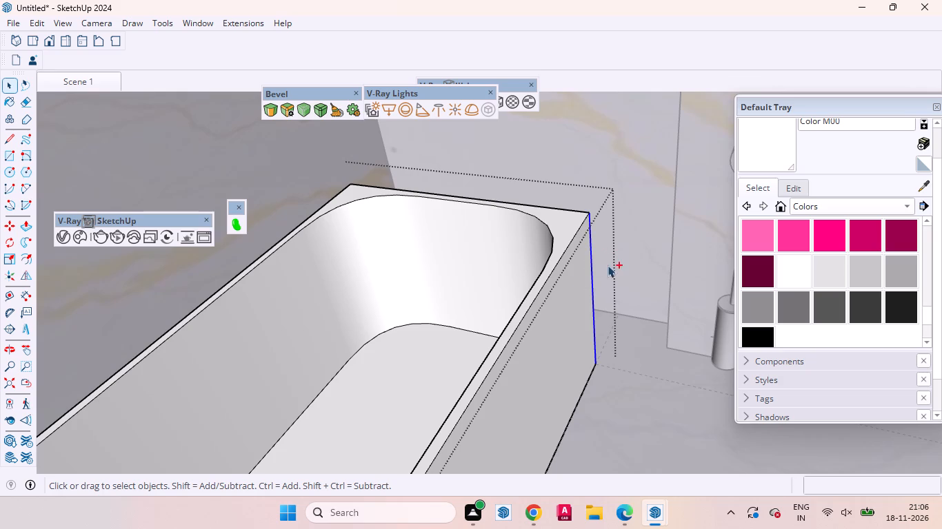
middle_click_drag(535, 285, 755, 334, "ctrl")
scroll(408, 189, "up", 3, "ctrl")
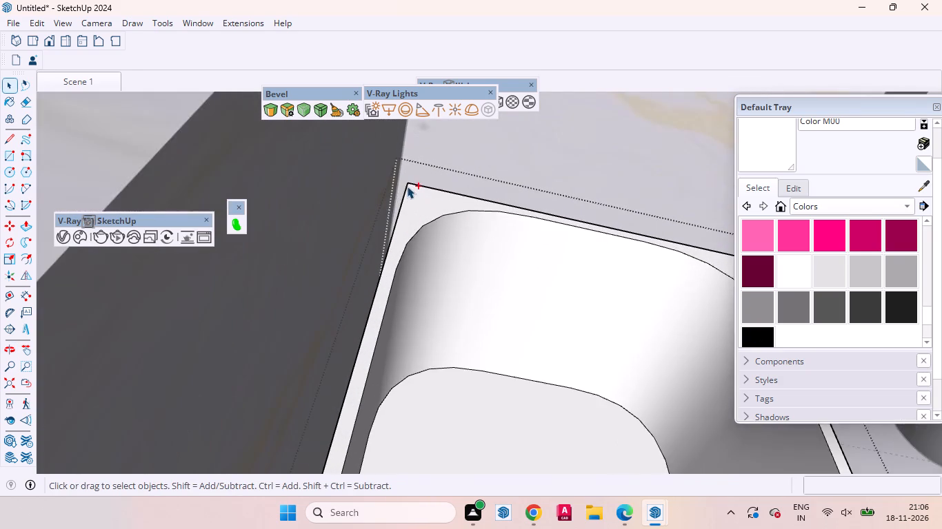
scroll(407, 186, "up", 13, "ctrl")
middle_click_drag(400, 262, 406, 283, "ctrl")
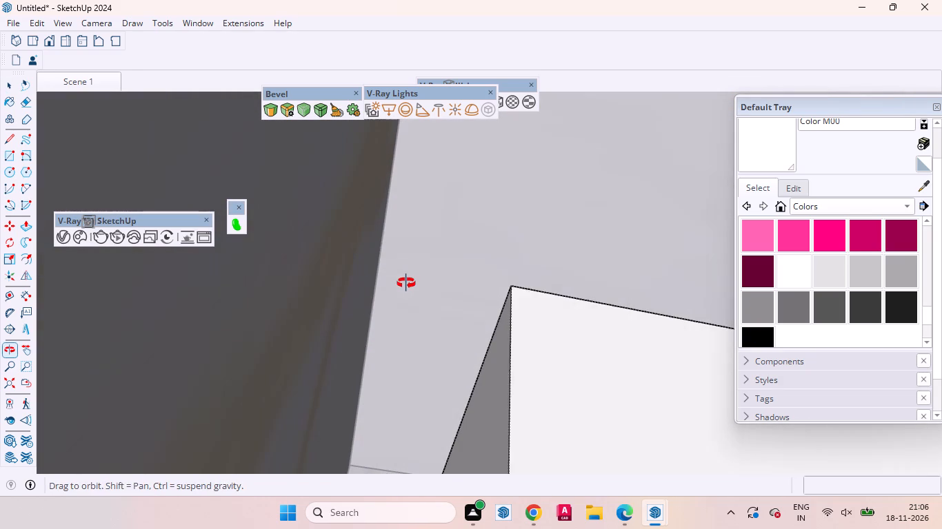
middle_click_drag(406, 283, 407, 283, "ctrl")
left_click(494, 350, "ctrl")
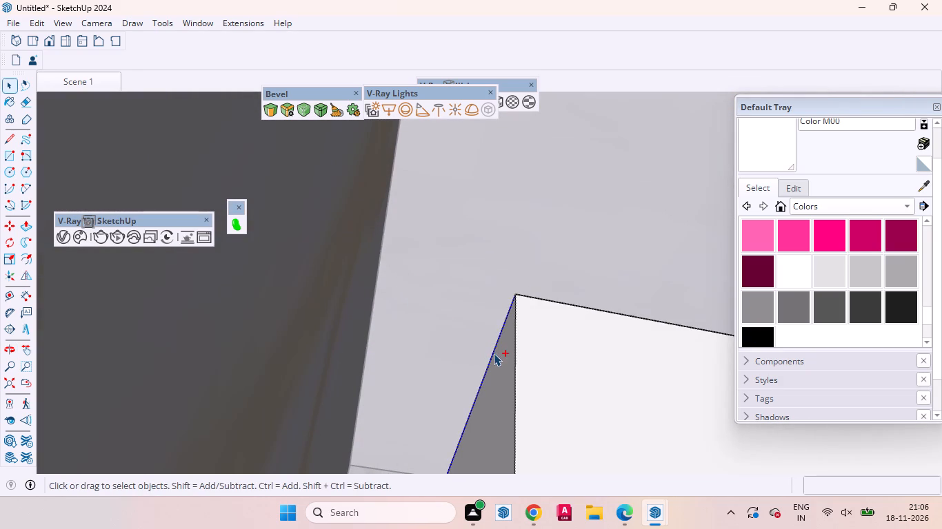
Bevel the tub's four selected outer vertical corner edges with an offset of about 7 3/8" and 6 segments.
left_click(271, 113)
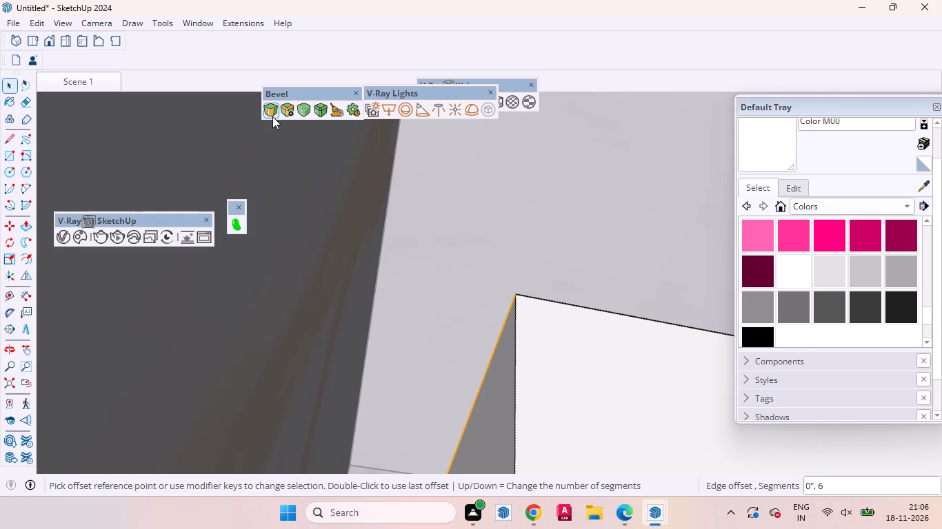
scroll(394, 271, "down", 3)
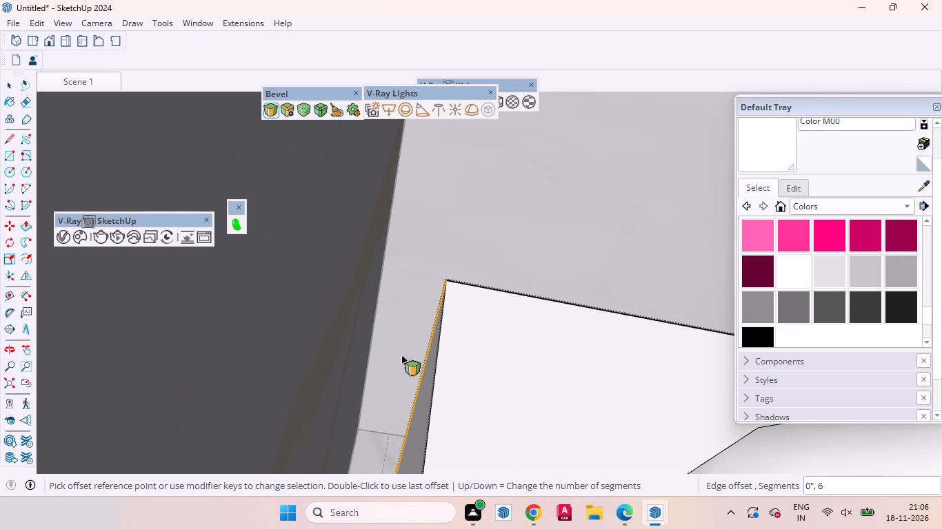
scroll(400, 341, "down", 20)
scroll(400, 341, "down", 5)
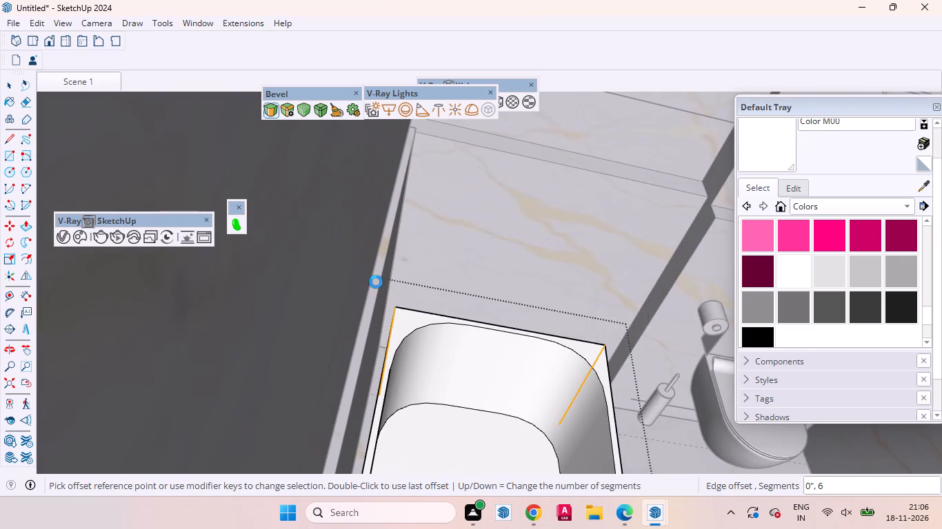
scroll(451, 349, "down", 8)
middle_click_drag(459, 314, 413, 264)
scroll(428, 266, "down", 11)
scroll(497, 376, "up", 13)
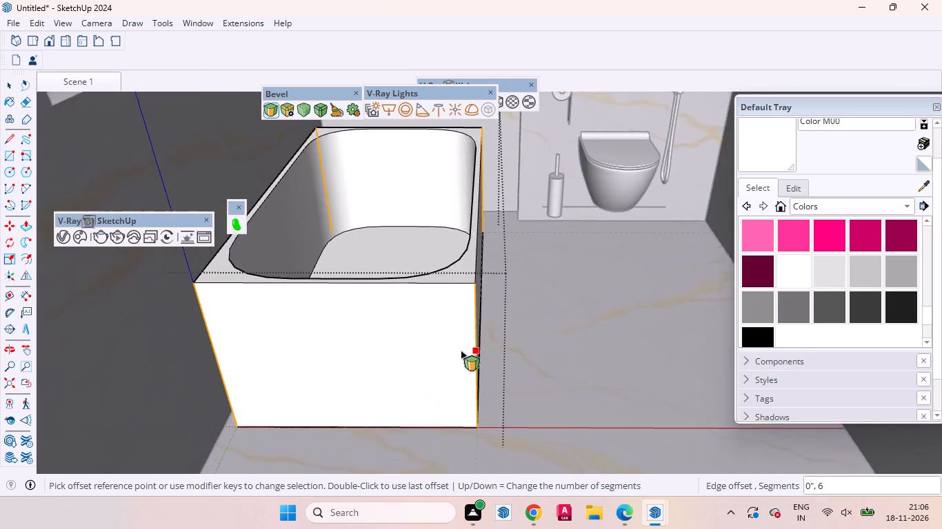
scroll(461, 351, "up", 1)
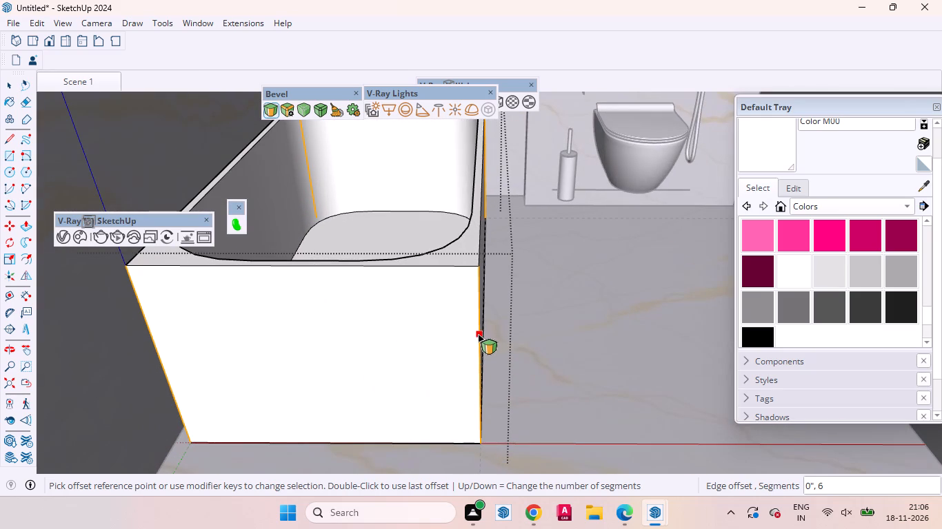
left_click(478, 334)
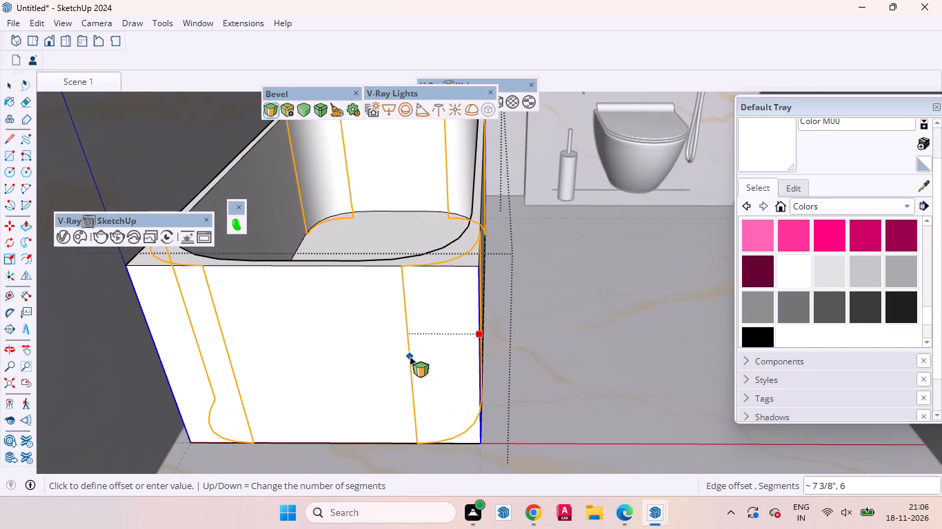
left_click(410, 357)
key("space")
Leave the tub's editing mode and examine its shape and proportions within the bathroom from several angles.
scroll(488, 291, "down", 8)
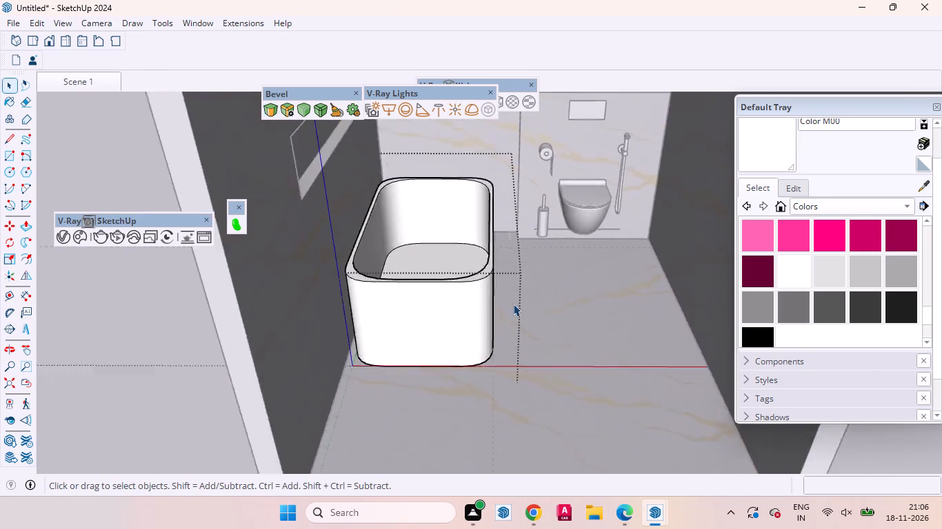
scroll(513, 304, "down", 11)
left_click(593, 328)
scroll(494, 308, "up", 9)
middle_click_drag(492, 311, 448, 357)
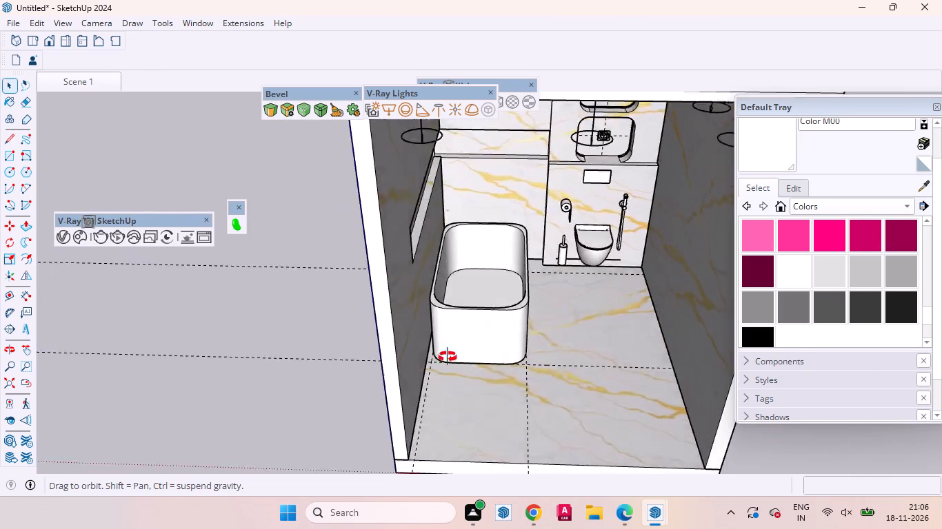
middle_click_drag(448, 357, 483, 293)
left_click(474, 319)
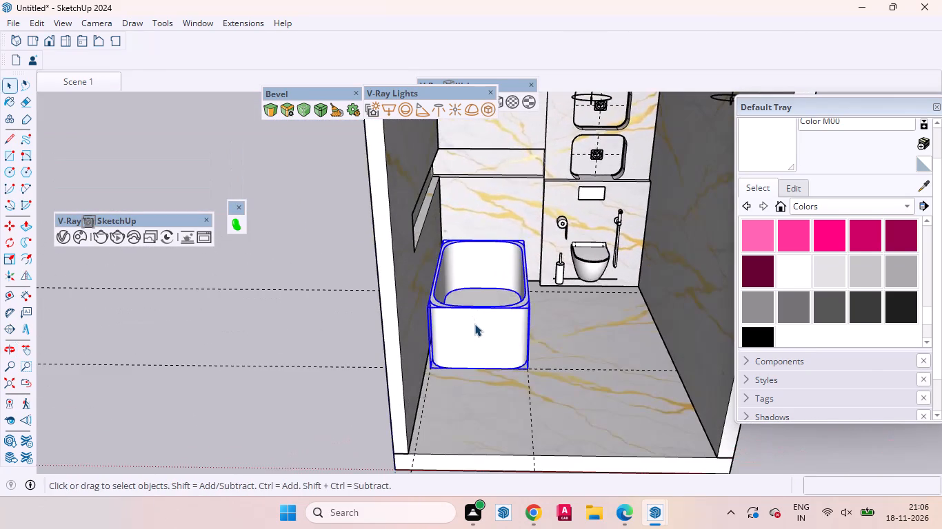
scroll(489, 338, "down", 8)
left_click(651, 335)
middle_click_drag(555, 345, 499, 177)
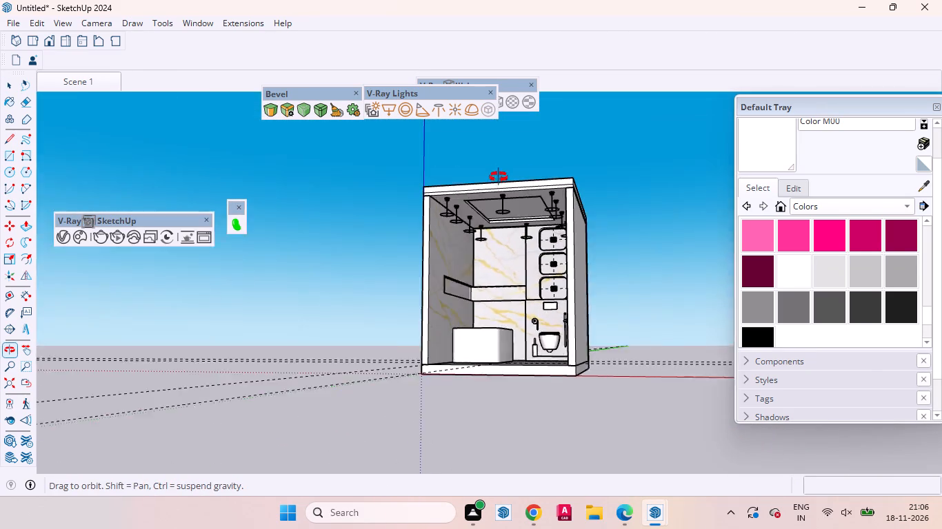
middle_click_drag(499, 177, 499, 174)
scroll(499, 282, "up", 2)
middle_click_drag(521, 335, 565, 404)
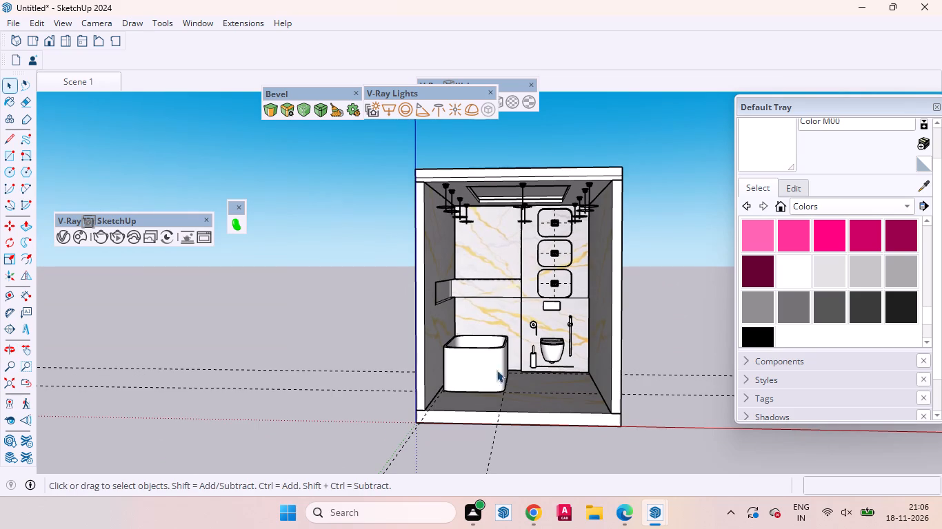
Lower the tub's top rim face by 6" with Push/Pull inside the tub group.
scroll(470, 345, "up", 6)
middle_click_drag(545, 357, 545, 490)
scroll(524, 459, "up", 6)
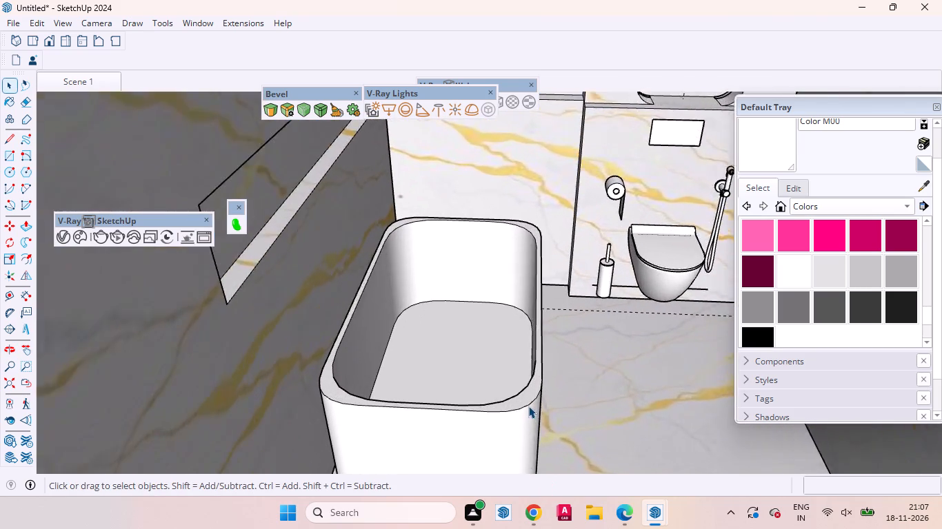
scroll(528, 406, "up", 4)
double_click(522, 392)
left_click(522, 392)
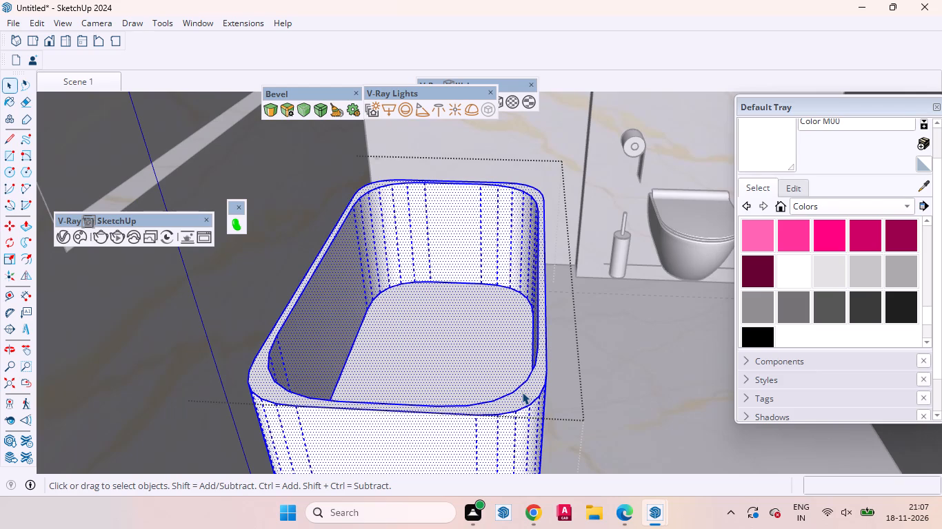
left_click(522, 392)
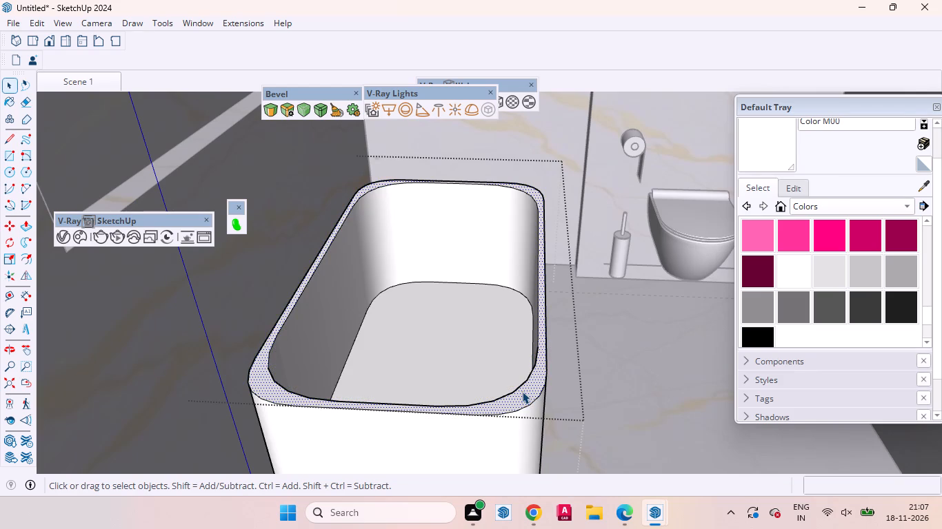
key("p")
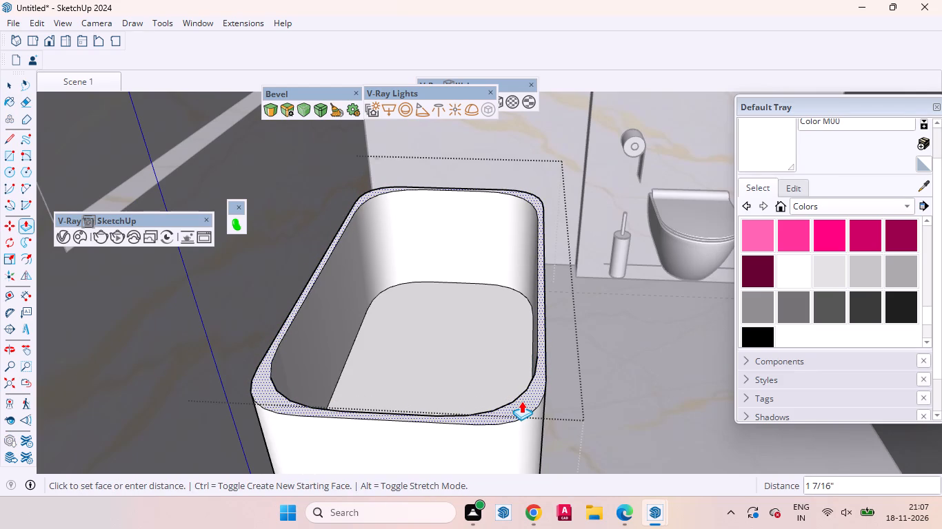
key("6")
key("Return")
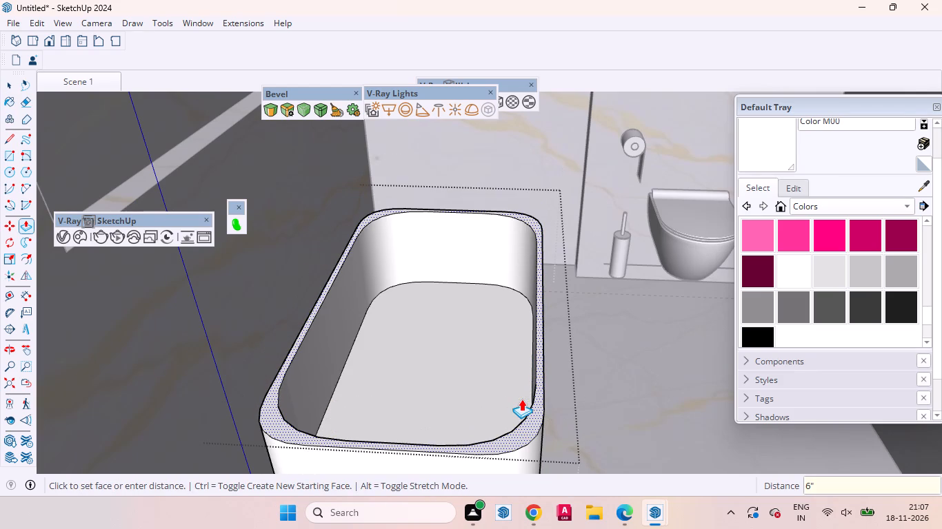
key("space")
Leave the tub's editing mode and examine the tub's height against the toilet and marble walls.
scroll(543, 298, "down", 3)
scroll(543, 297, "up", 1)
scroll(506, 274, "down", 13)
left_click(628, 351)
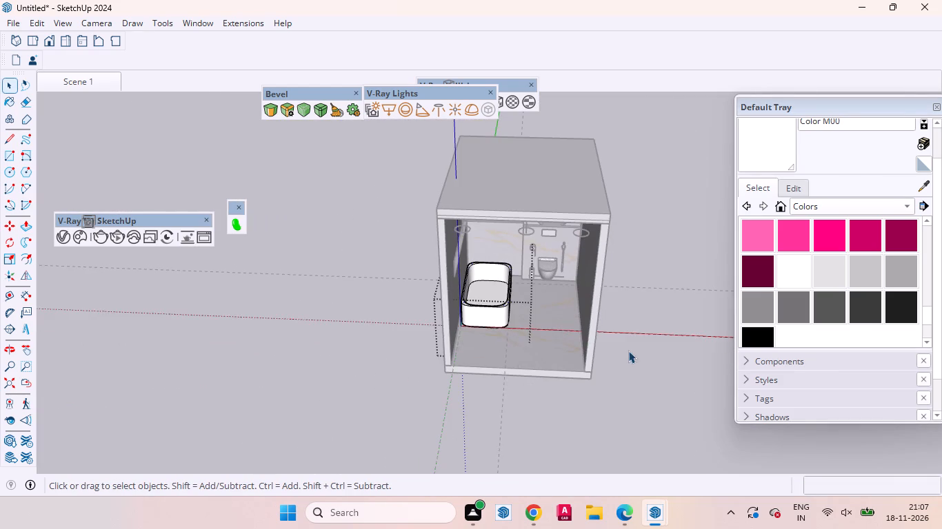
scroll(490, 320, "up", 8)
middle_click_drag(480, 303, 457, 197)
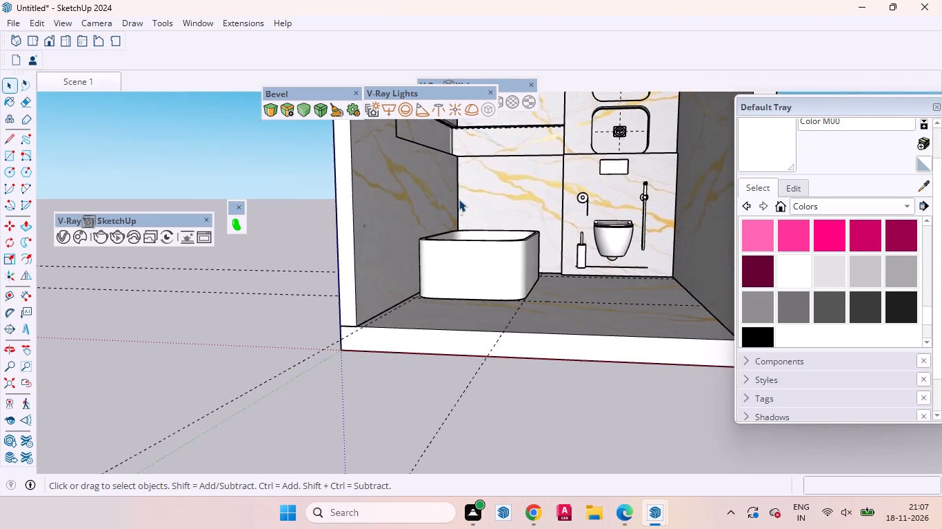
scroll(459, 199, "up", 5)
scroll(603, 312, "up", 3)
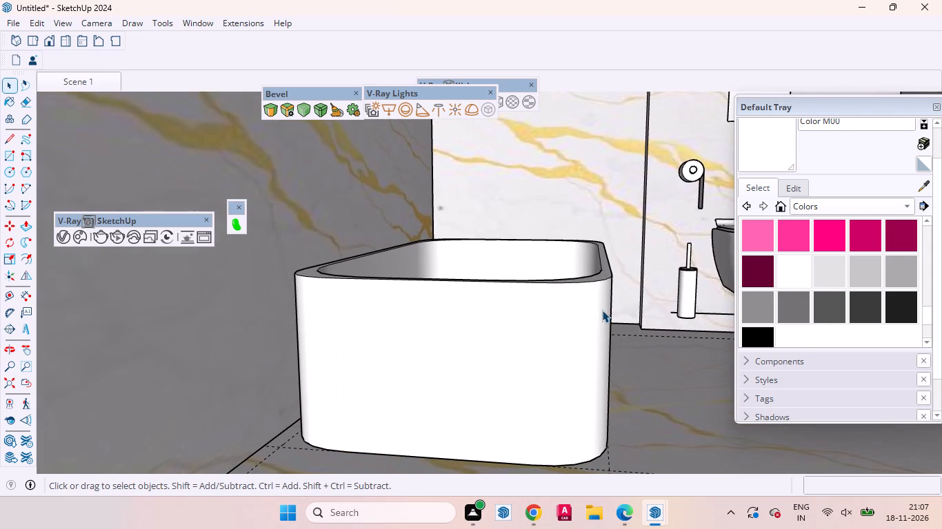
Undo the last lowering of the tub's top rim.
key("ctrl+z")
key("ctrl+z")
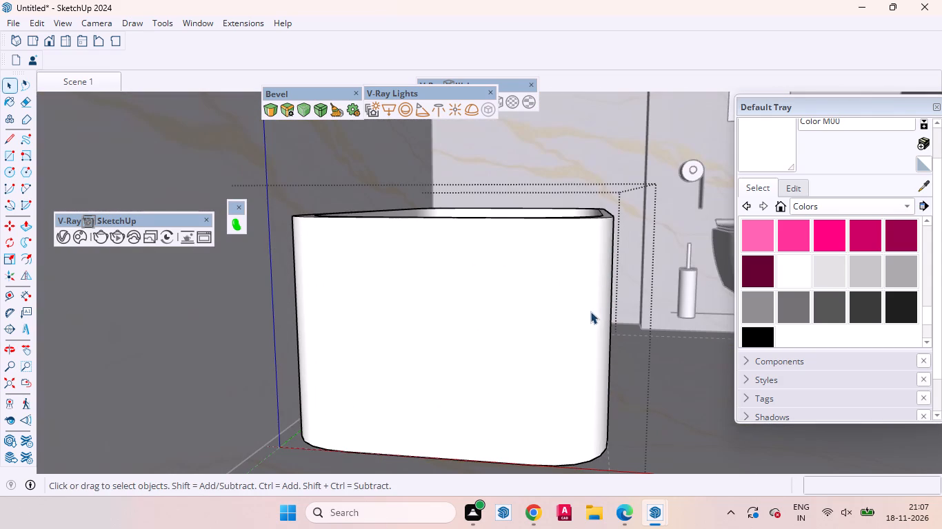
key("space")
left_click(523, 295)
scroll(545, 302, "down", 10)
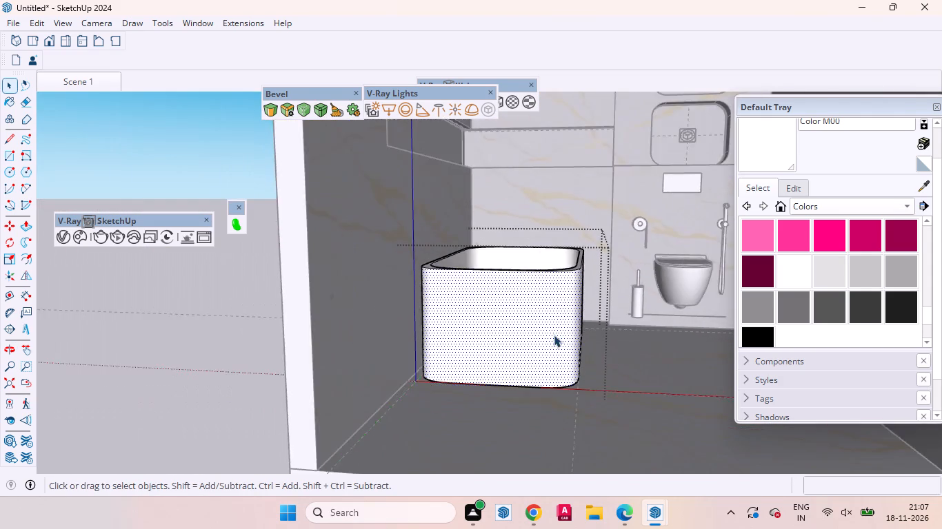
scroll(554, 335, "down", 2)
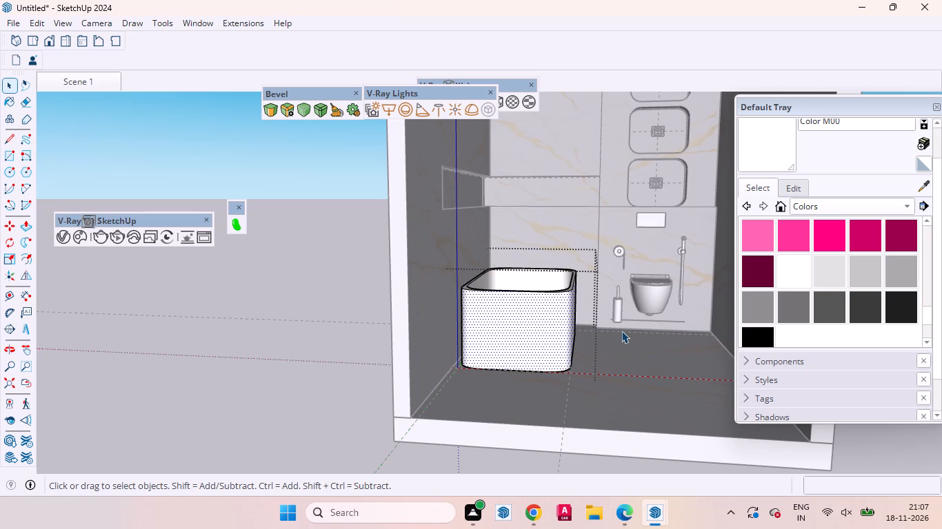
Lower the tub's top rim face by 3" with Push/Pull and leave the tub's editing mode.
scroll(581, 346, "up", 3)
middle_click_drag(512, 318, 510, 366)
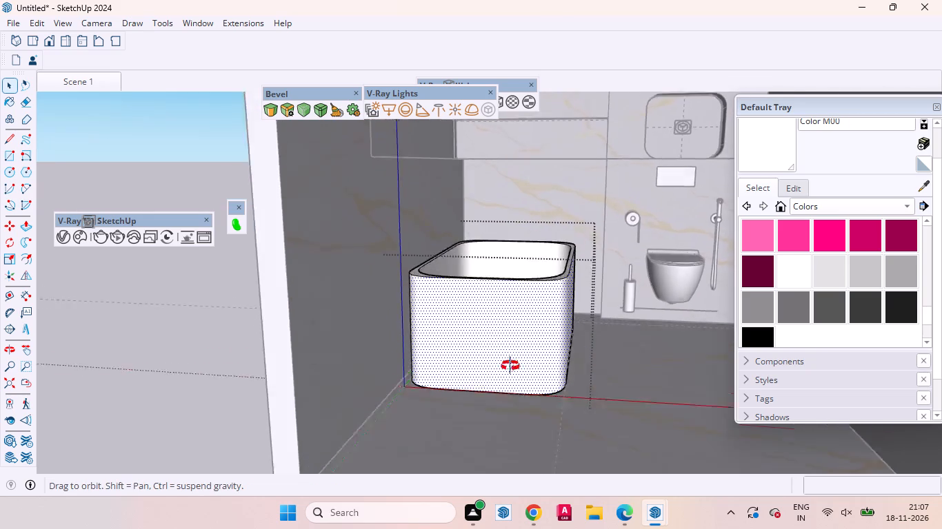
middle_click_drag(510, 366, 516, 479)
scroll(537, 398, "up", 8)
left_click(558, 394)
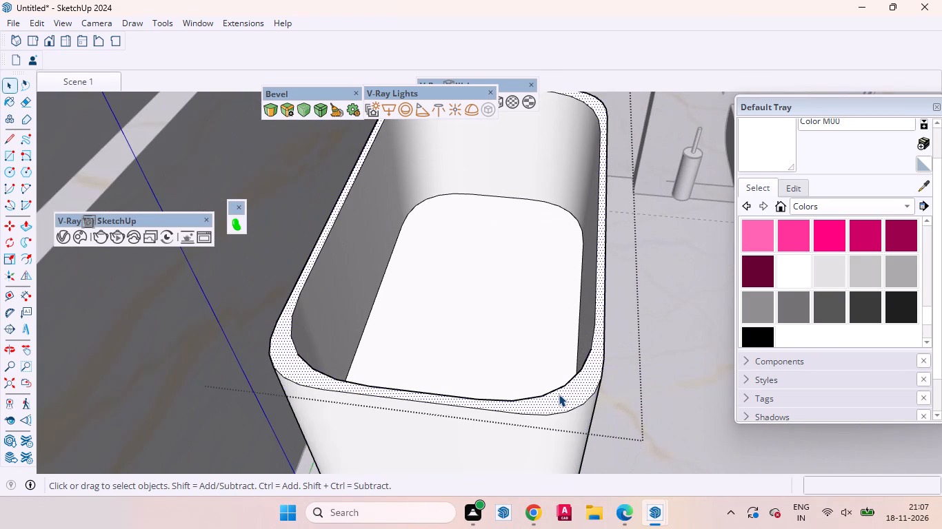
key("p")
left_click(559, 394)
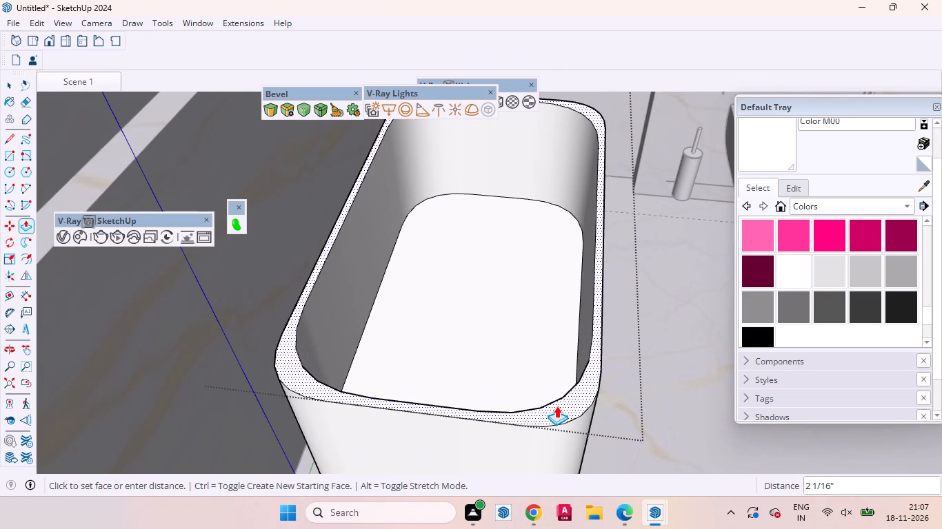
key("3")
key("Return")
key("space")
scroll(554, 318, "down", 2)
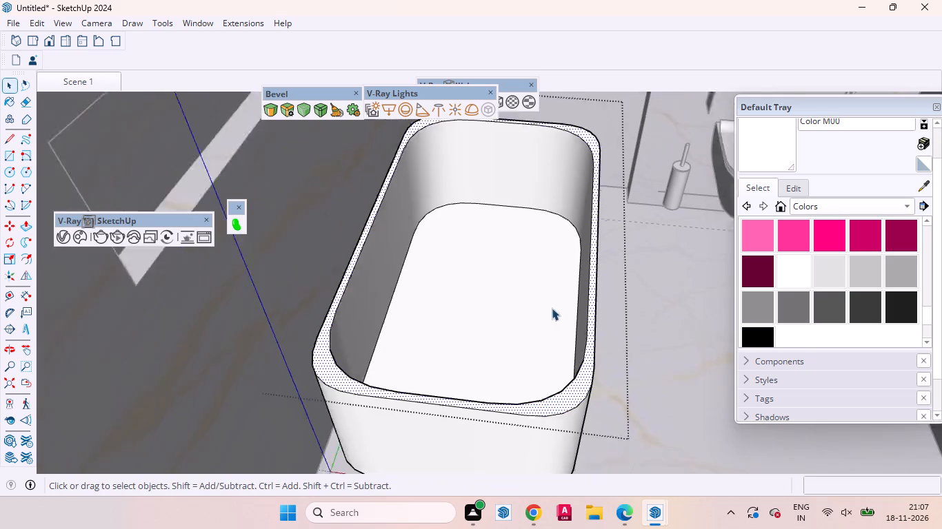
scroll(552, 308, "down", 18)
left_click(618, 372)
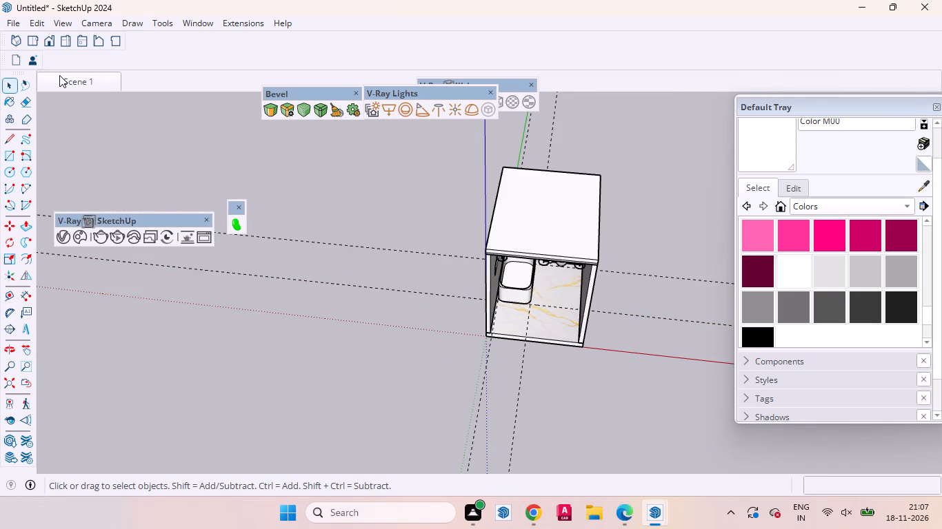
Return to the Scene 1 view and paint the bathtub with the white Color M00 material.
left_click(67, 79)
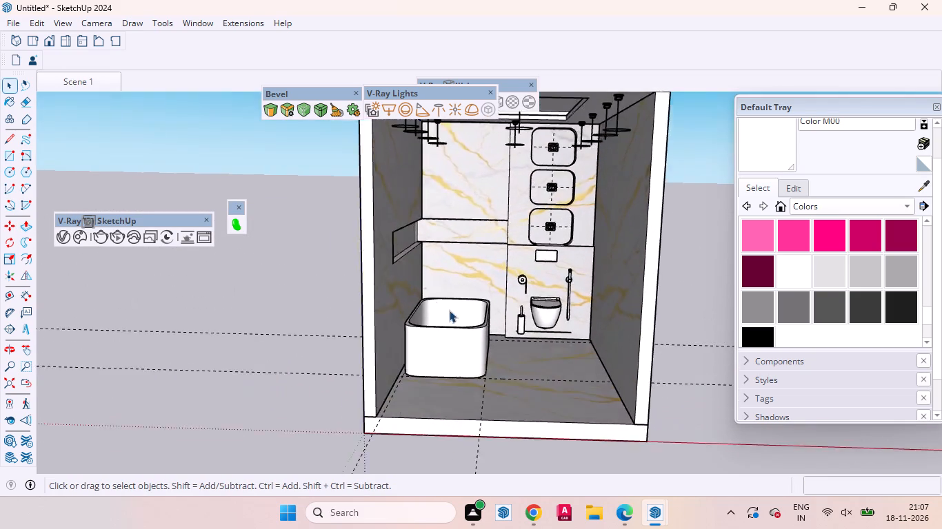
left_click(772, 152)
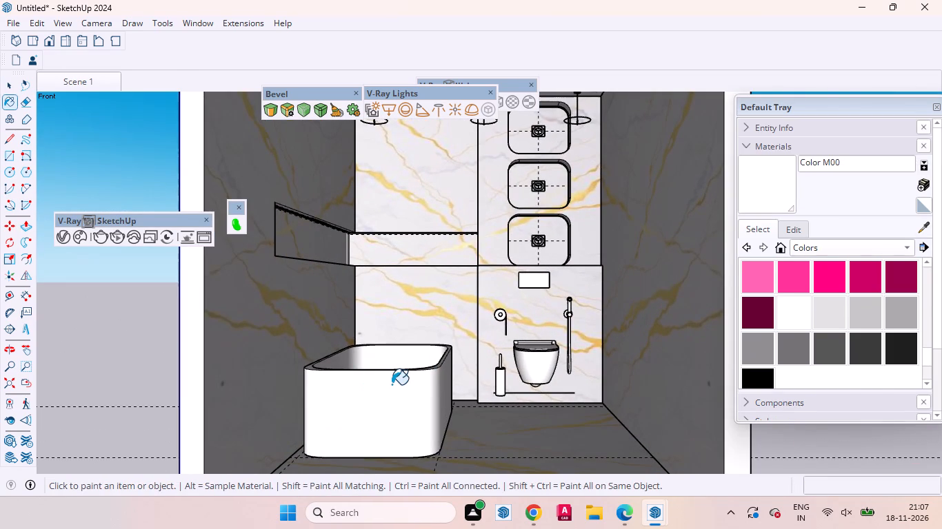
left_click(392, 384)
left_click(397, 355)
left_click(345, 360)
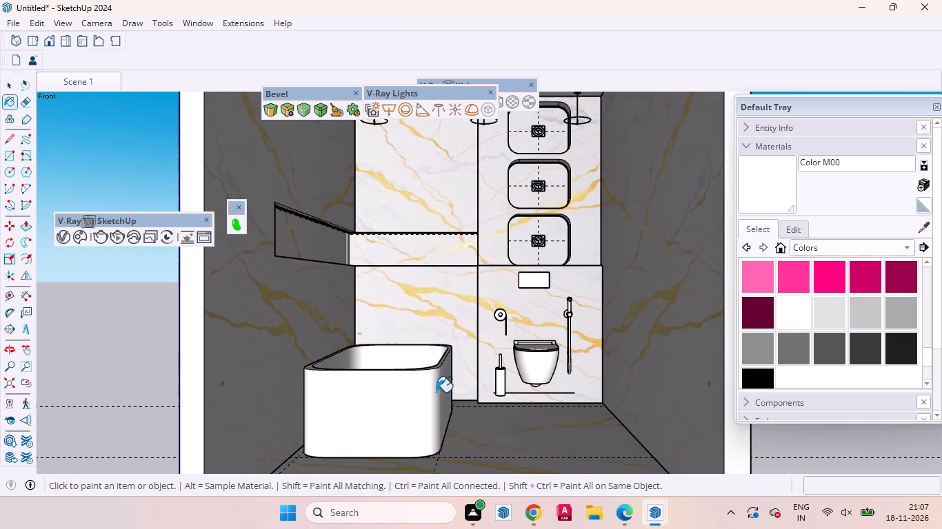
left_click(436, 392)
key("space")
Examine the bathtub's proportions against the toilet and marble walls from several angles, finishing in the Scene 1 view.
scroll(441, 359, "down", 3)
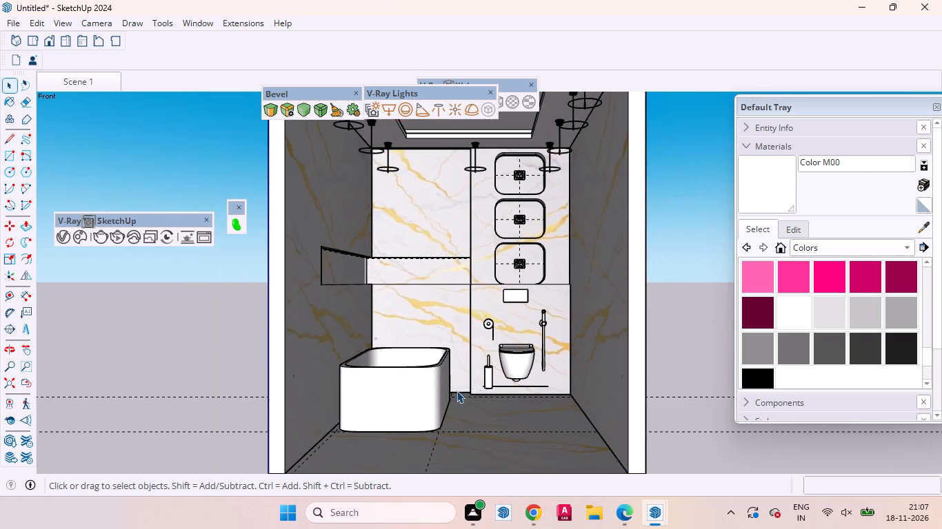
middle_click_drag(453, 393, 431, 419)
scroll(359, 377, "up", 3)
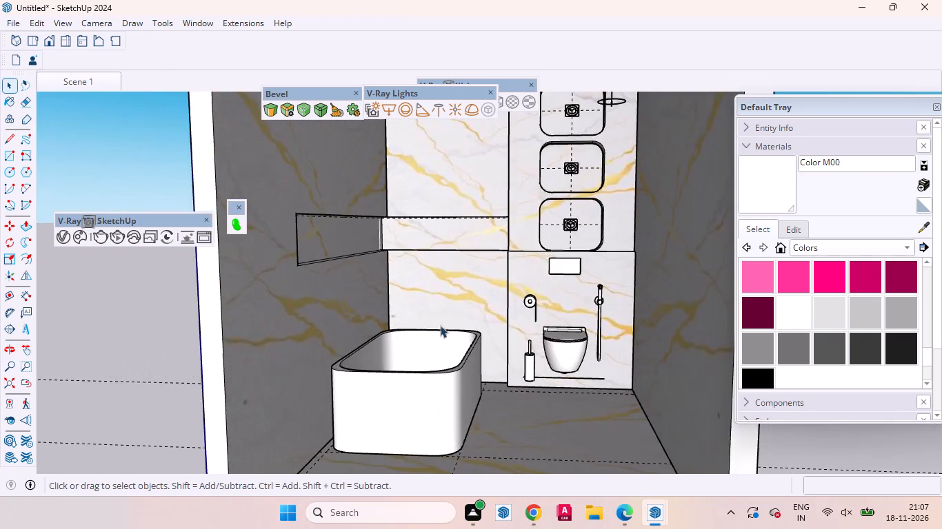
scroll(454, 322, "up", 4)
scroll(414, 266, "down", 7)
middle_click_drag(392, 338, 461, 302)
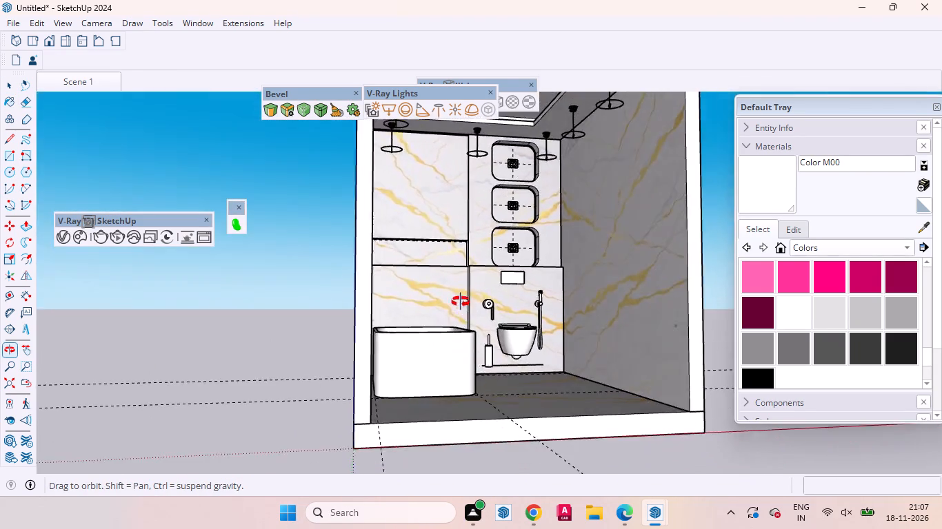
middle_click_drag(461, 302, 399, 373)
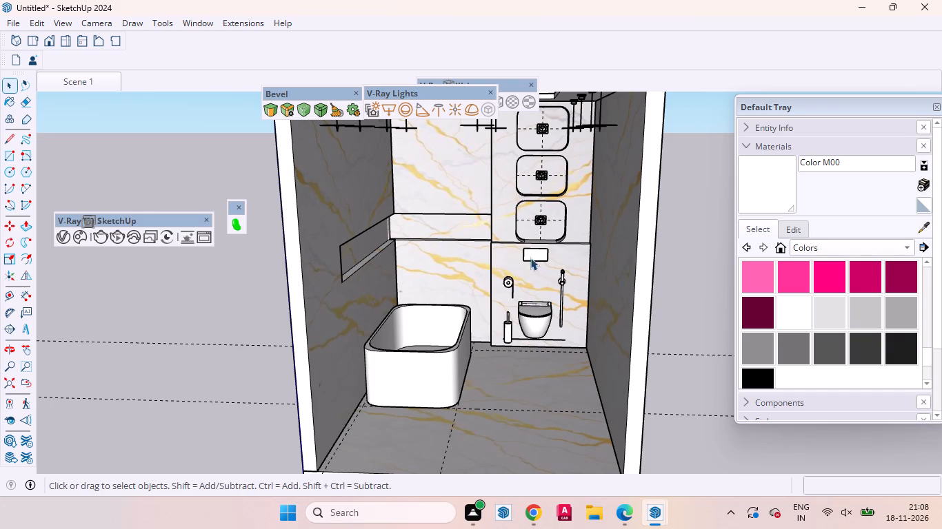
scroll(539, 262, "up", 1)
scroll(544, 267, "down", 6)
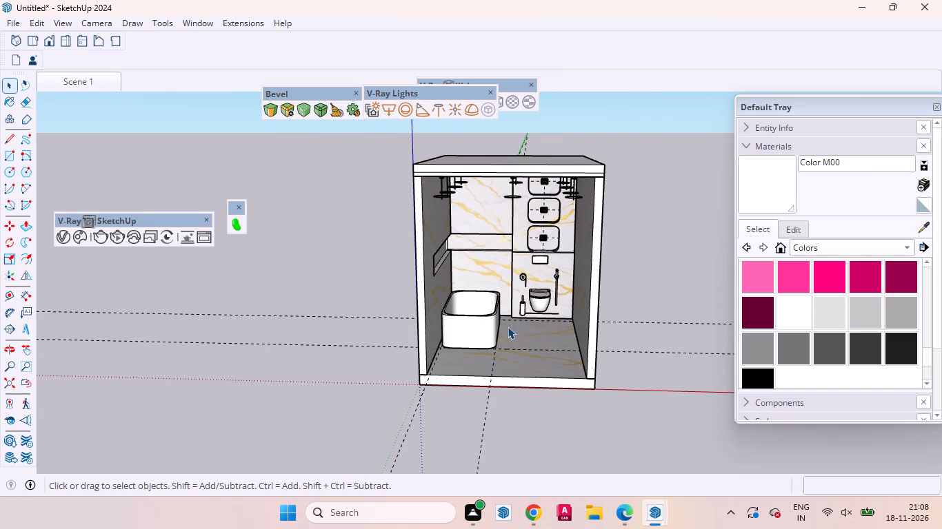
scroll(489, 319, "up", 2)
left_click(88, 79)
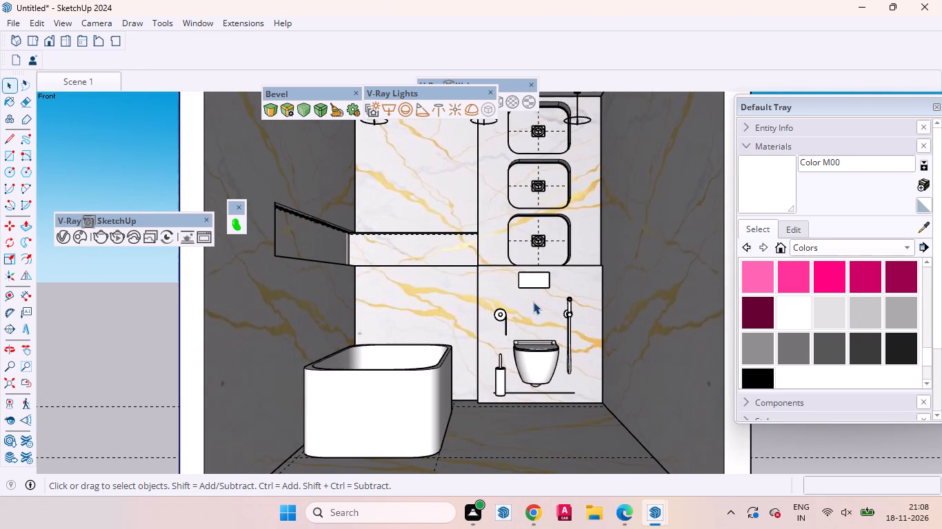
Delete the two guide lines that cross the room parallel to the red axis.
scroll(534, 302, "down", 6)
middle_click_drag(506, 393, 501, 455)
scroll(483, 366, "down", 4)
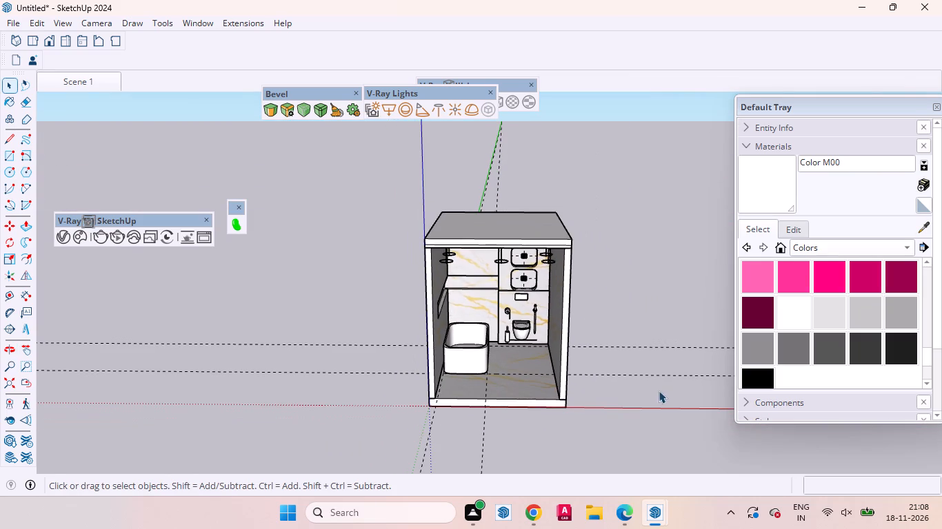
left_click_drag(659, 390, 581, 232)
key("Delete")
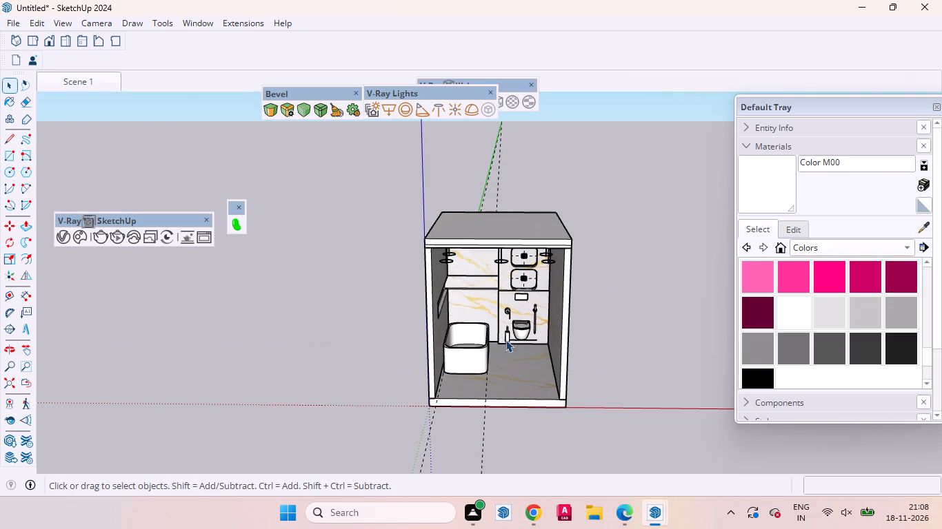
Move the toilet brush holder down about 3 9/16" inside the fixtures group and leave the group's editing mode.
scroll(503, 344, "up", 14)
scroll(501, 309, "down", 4)
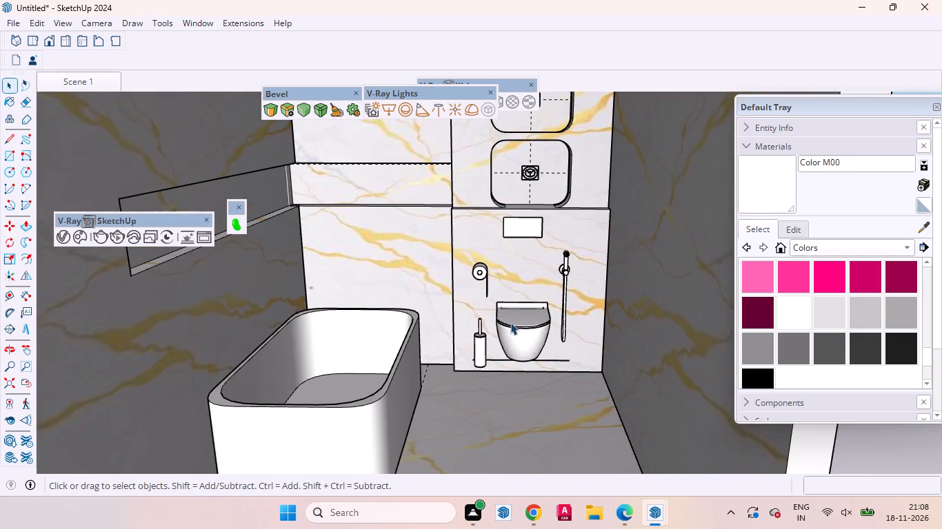
middle_click_drag(509, 321, 525, 253)
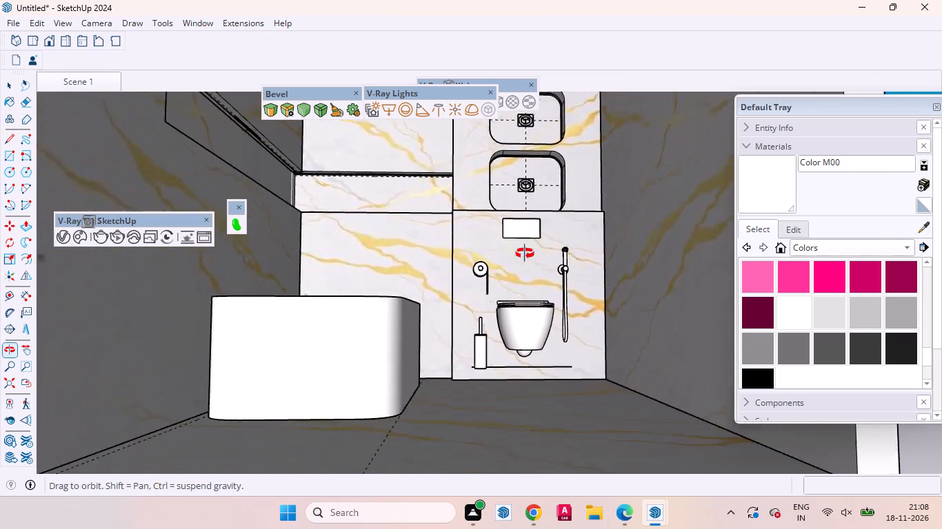
middle_click_drag(525, 253, 525, 255)
scroll(502, 355, "up", 3)
triple_click(478, 351)
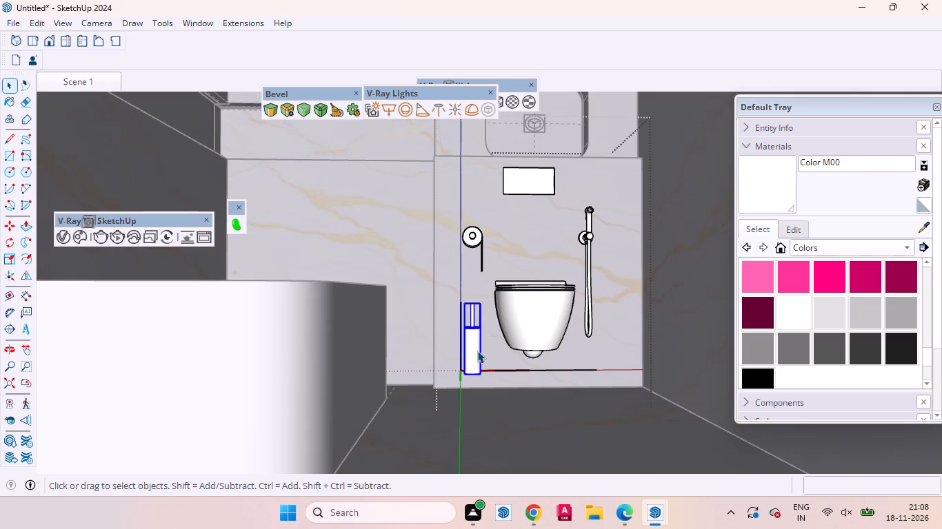
key("n")
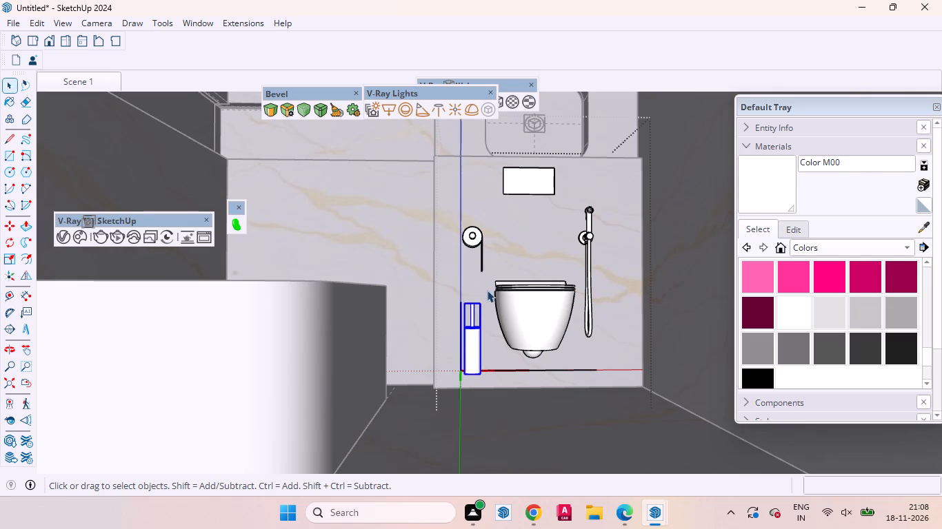
key("m")
left_click(481, 287)
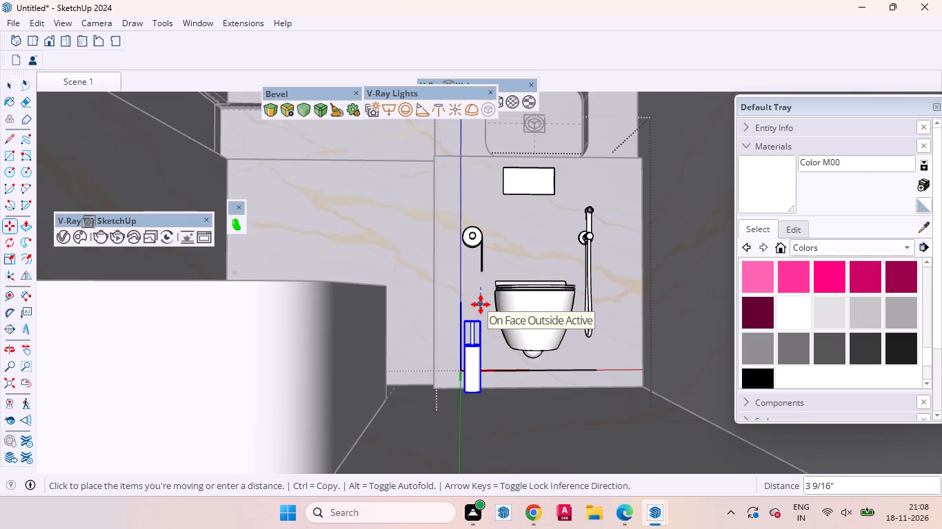
left_click(481, 304)
key("space")
scroll(481, 311, "down", 11)
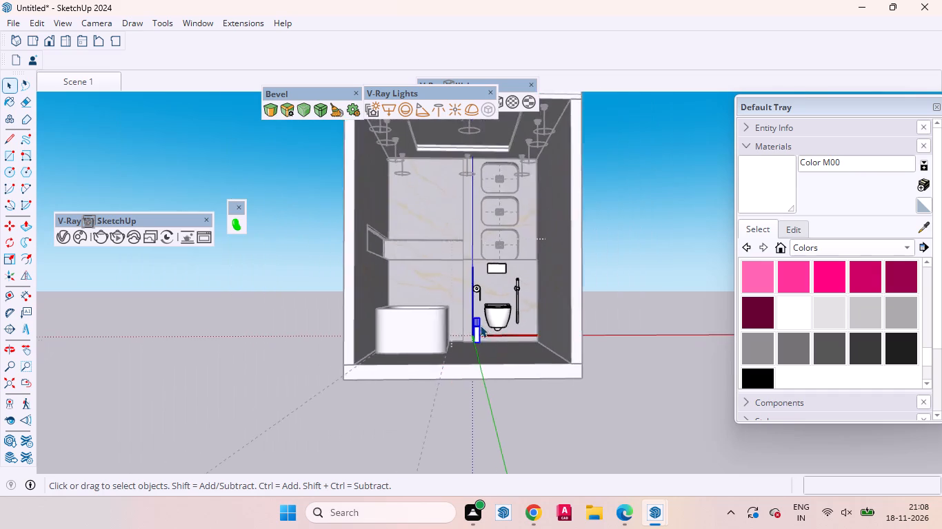
scroll(480, 325, "down", 1)
double_click(606, 333)
Delete the stray horizontal line piece on the wall beside the toilet brush holder, inside the fixtures group.
scroll(457, 336, "up", 13)
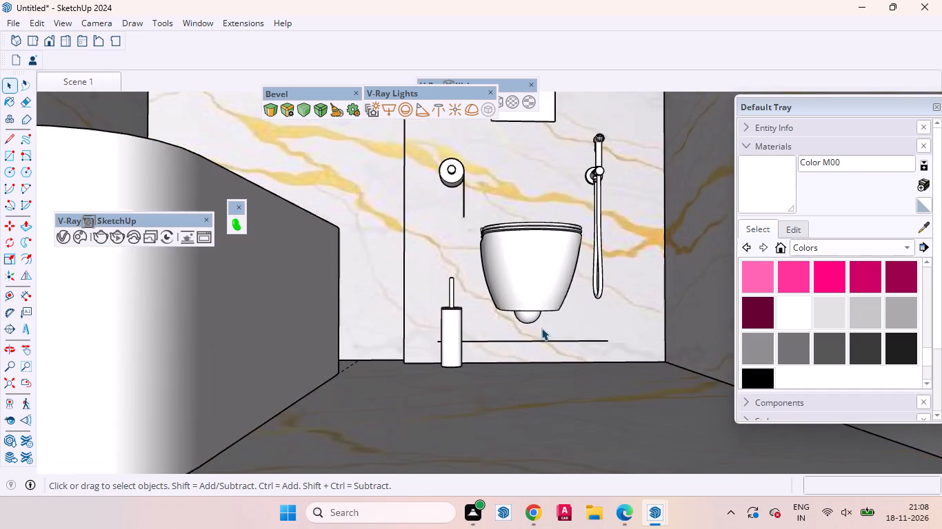
scroll(536, 344, "up", 1)
middle_click_drag(536, 351, 525, 429)
scroll(479, 369, "up", 7)
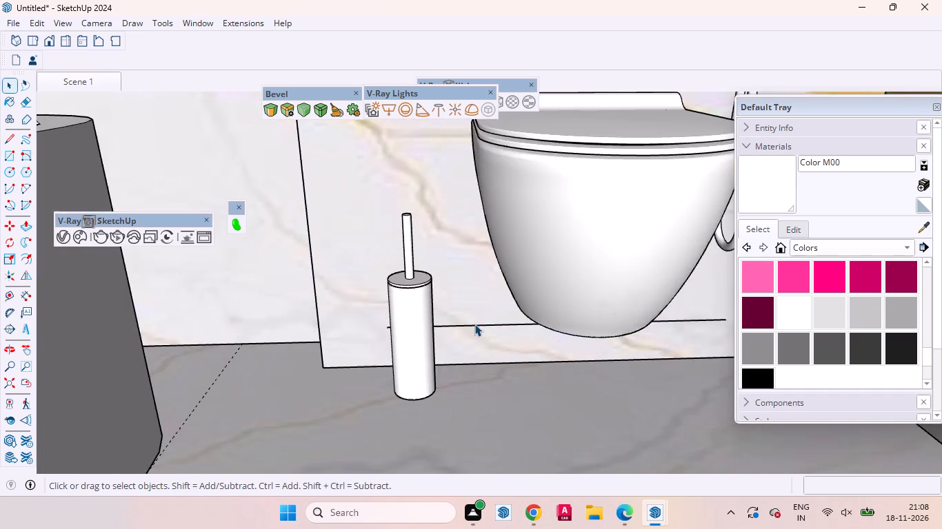
scroll(474, 324, "up", 2)
double_click(468, 328)
left_click(468, 328)
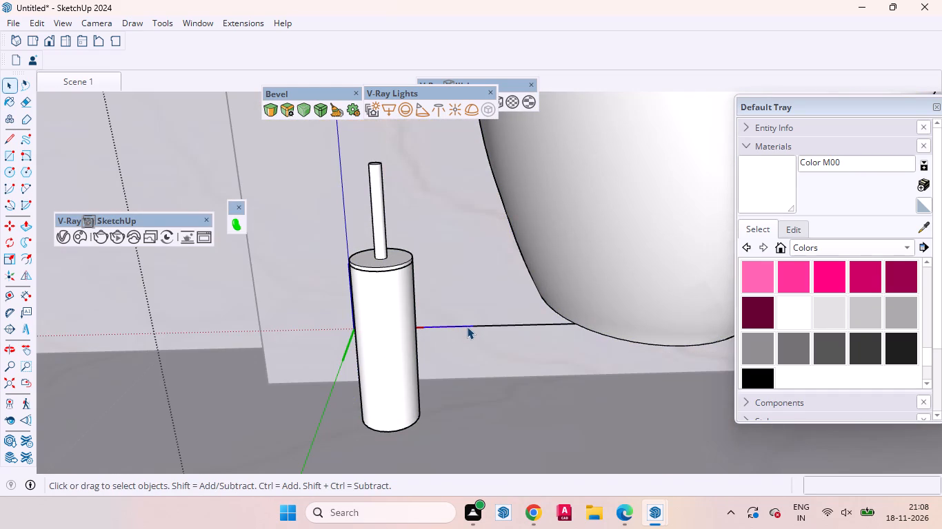
scroll(462, 324, "down", 4)
middle_click_drag(479, 326, 403, 226)
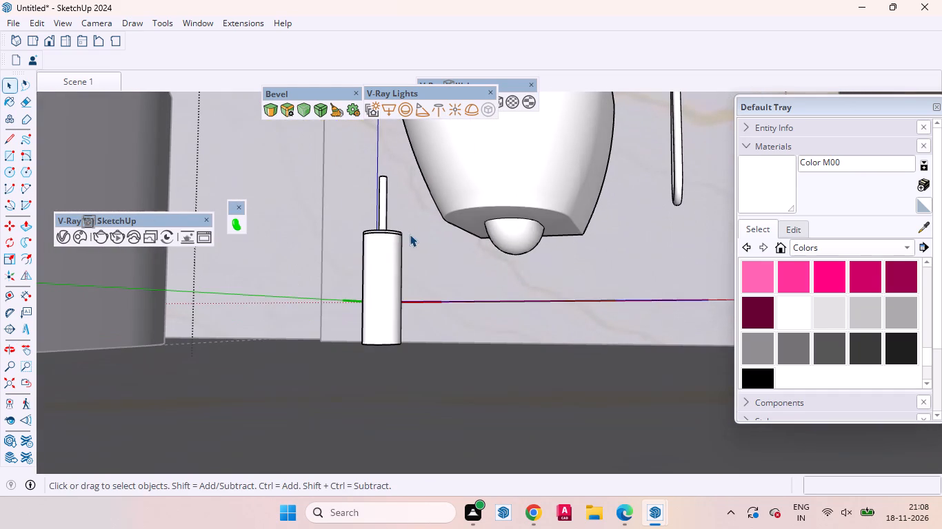
key("Delete")
Delete the remaining horizontal line beneath the toilet inside its nested group and leave all group editing.
middle_click_drag(546, 329, 562, 364)
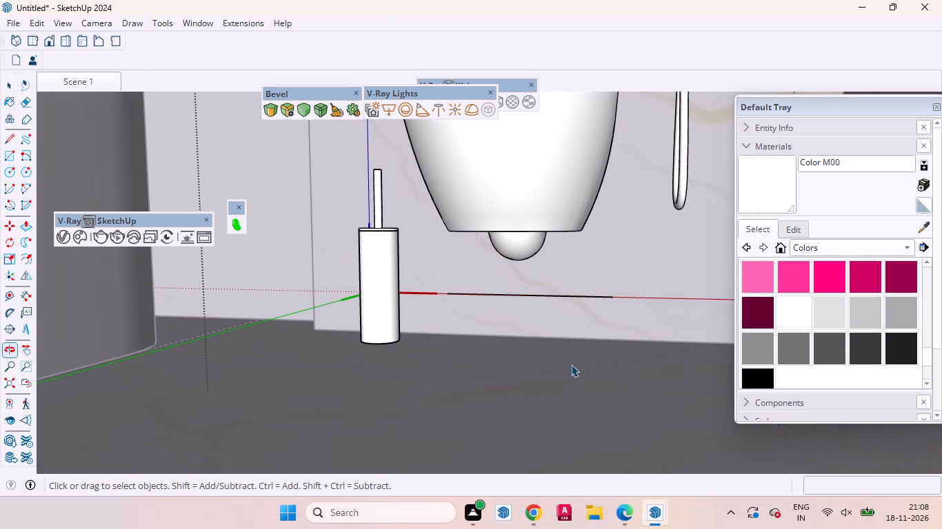
left_click(532, 297)
double_click(532, 297)
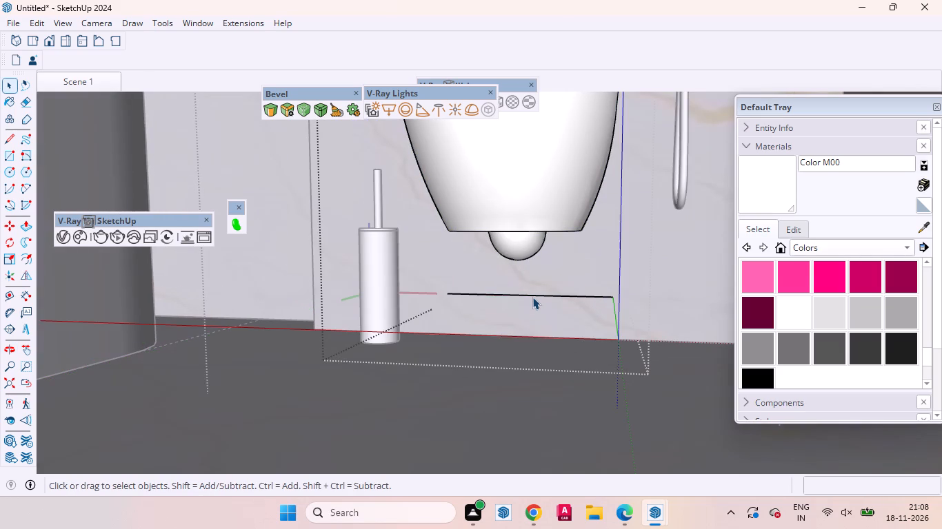
left_click(532, 297)
key("Delete")
scroll(532, 298, "down", 8)
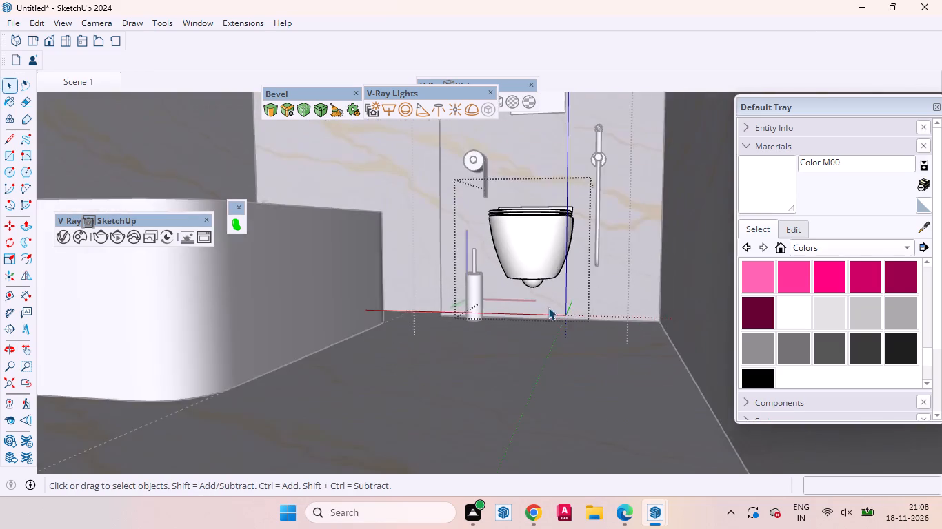
scroll(548, 307, "down", 7)
scroll(551, 333, "up", 1)
scroll(551, 333, "down", 6)
triple_click(654, 335)
middle_click_drag(623, 364, 639, 375)
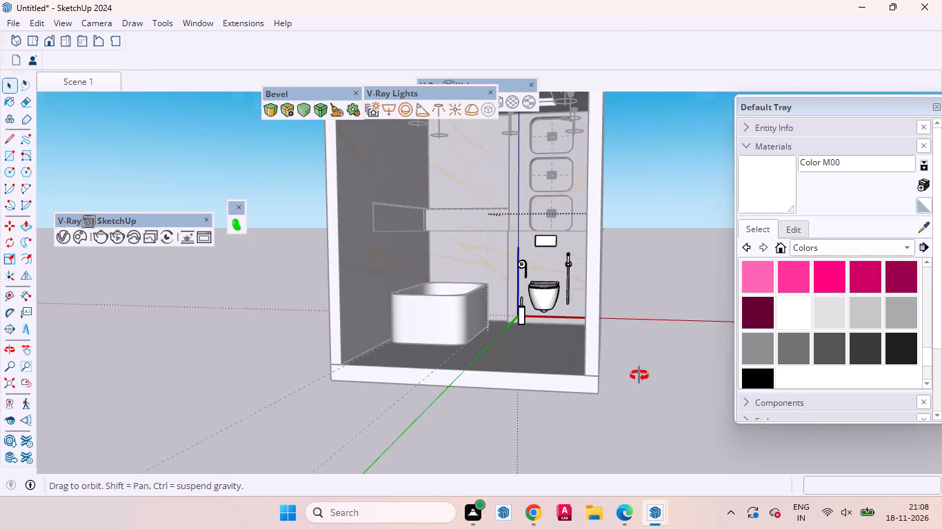
middle_click_drag(639, 375, 652, 385)
double_click(649, 392)
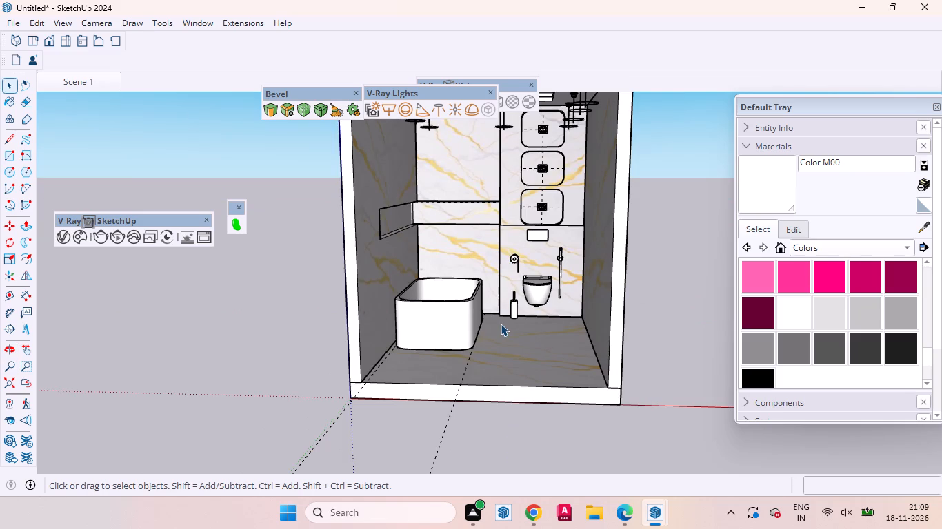
scroll(515, 315, "down", 2)
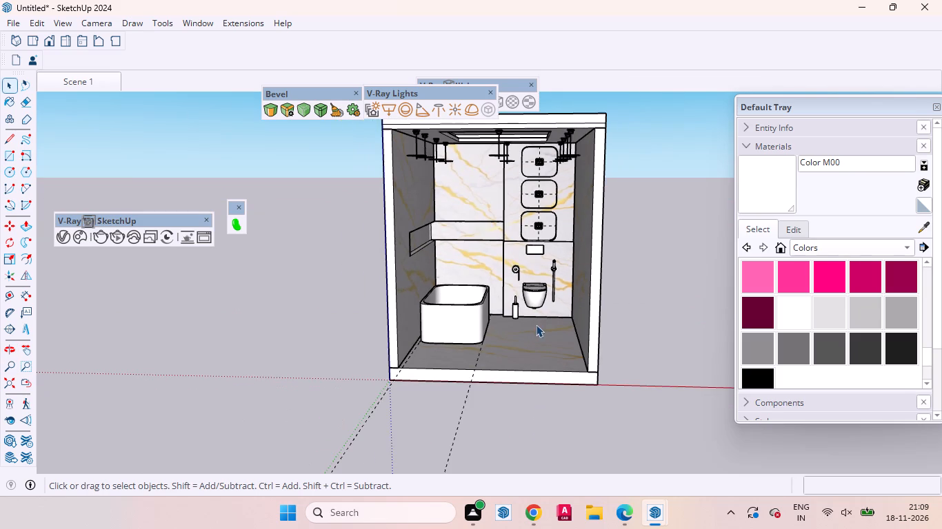
Open 3D Warehouse and search its models for "shavor".
scroll(516, 303, "down", 3)
scroll(505, 283, "up", 2)
middle_click_drag(490, 278, 483, 232)
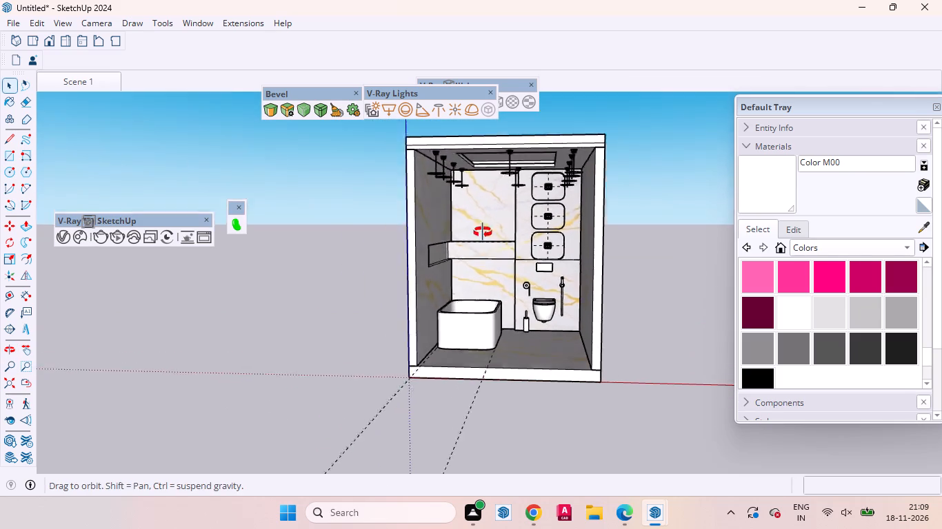
middle_click_drag(483, 232, 486, 219)
left_click(199, 24)
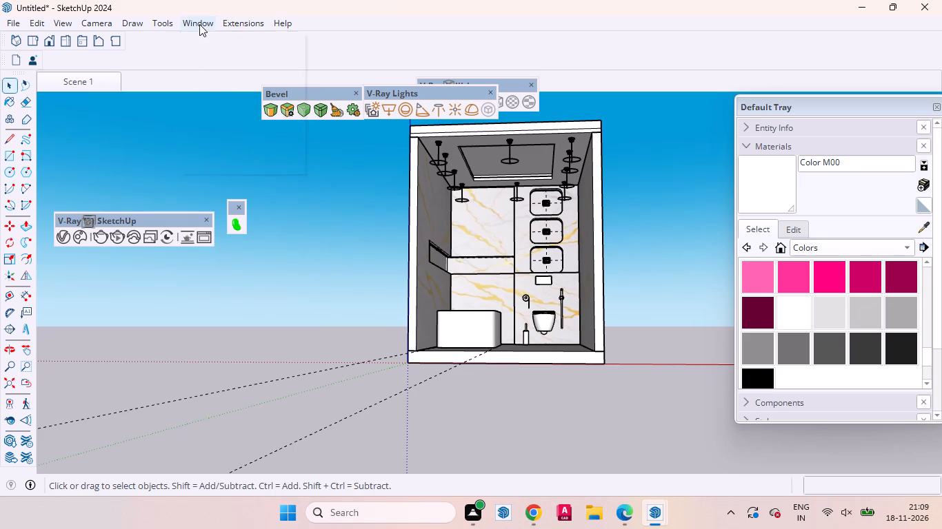
left_click(232, 127)
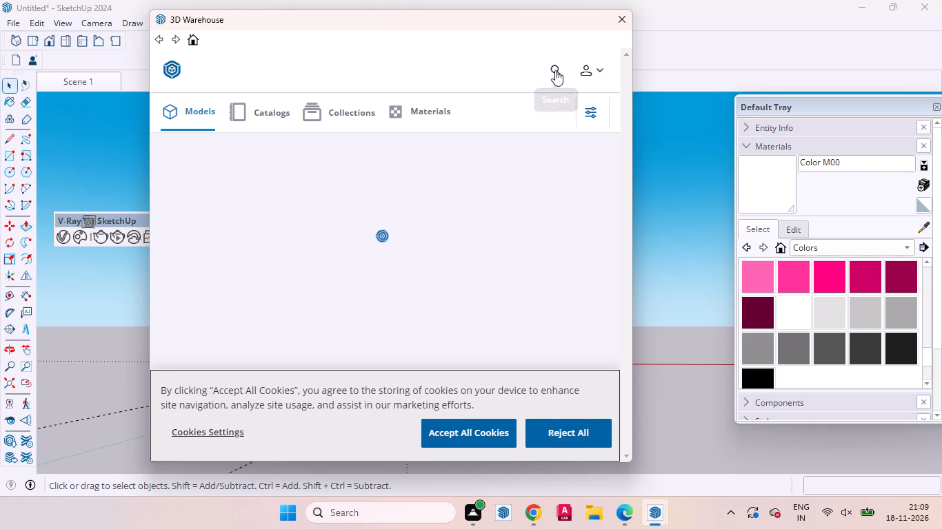
left_click(557, 69)
left_click_drag(202, 70, 131, 71)
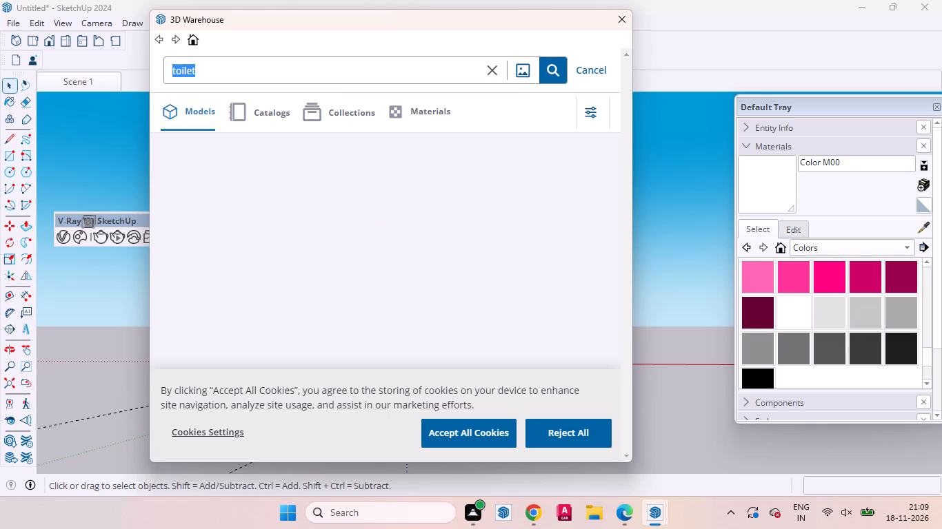
key("BackSpace")
type("sha")
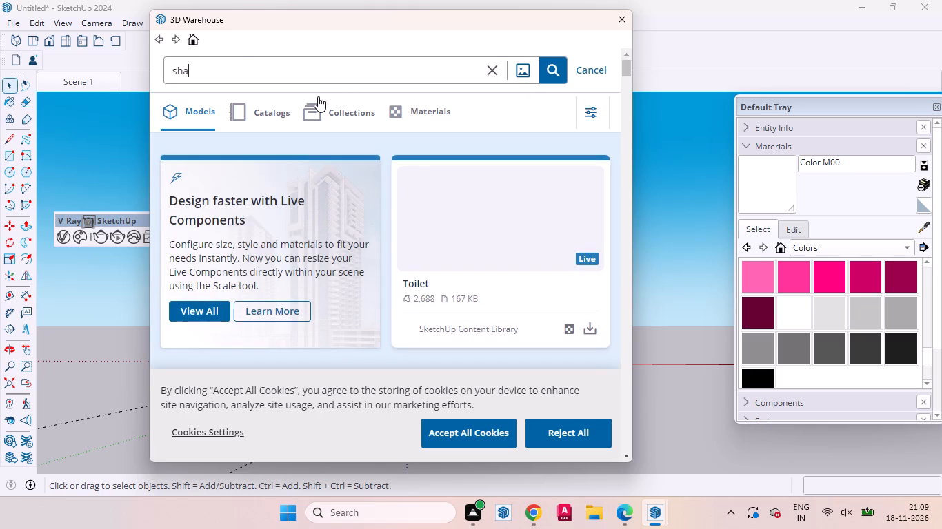
key("v")
type("or")
key("Return")
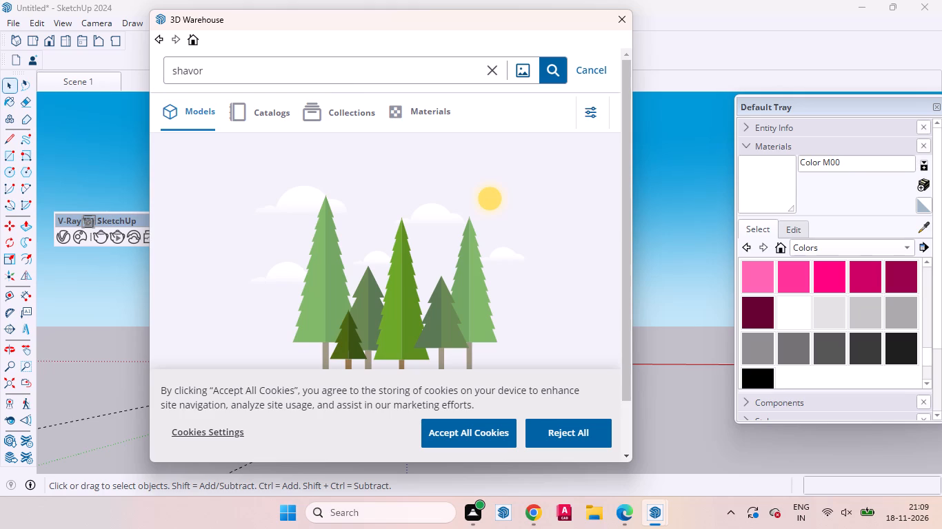
Replace the 3D Warehouse model search term with "shaver" and run the search.
left_click_drag(215, 71, 160, 74)
key("BackSpace")
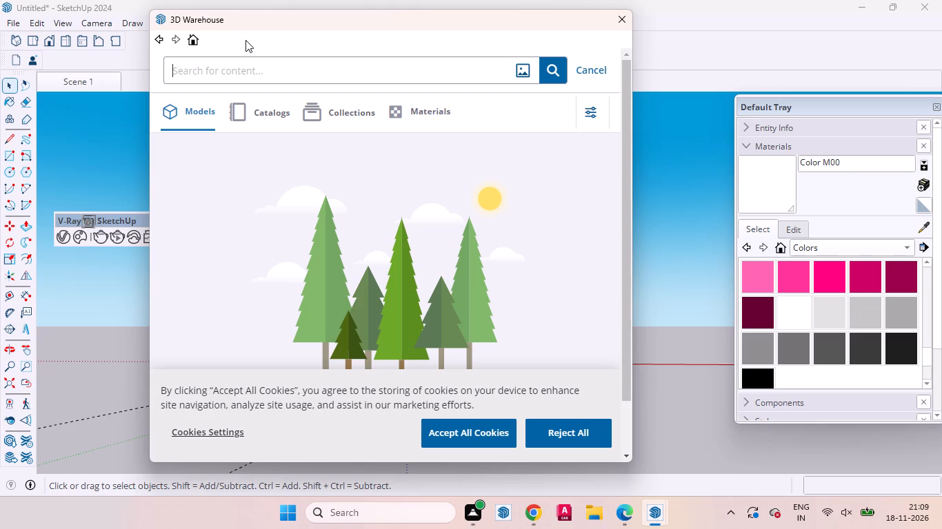
left_click(245, 40)
left_click(196, 74)
type("shaver")
key("Return")
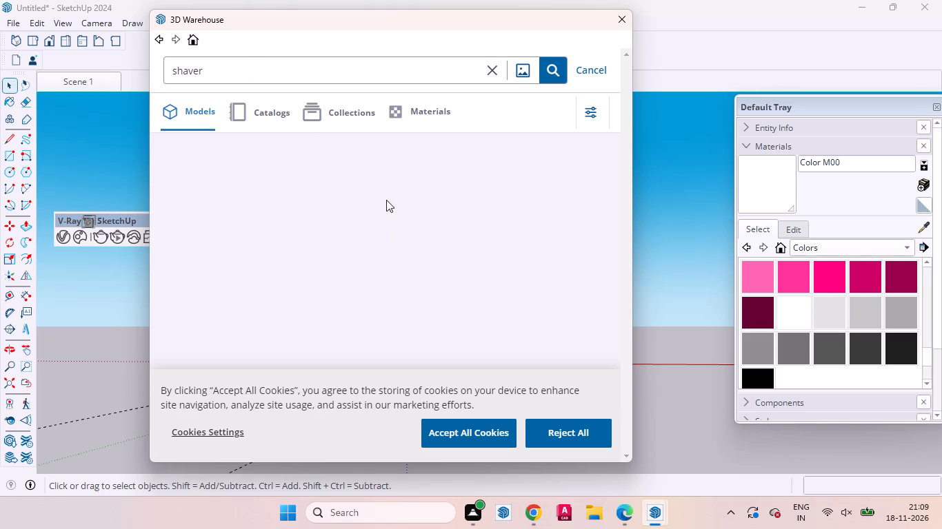
Look through the shaver model results for a fitting suitable for the bathroom.
scroll(435, 210, "down", 4)
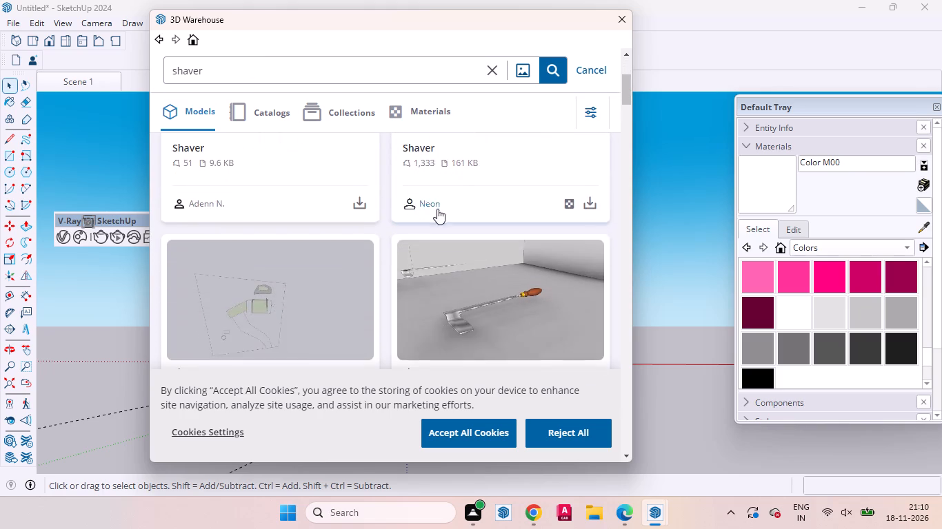
scroll(437, 209, "down", 10)
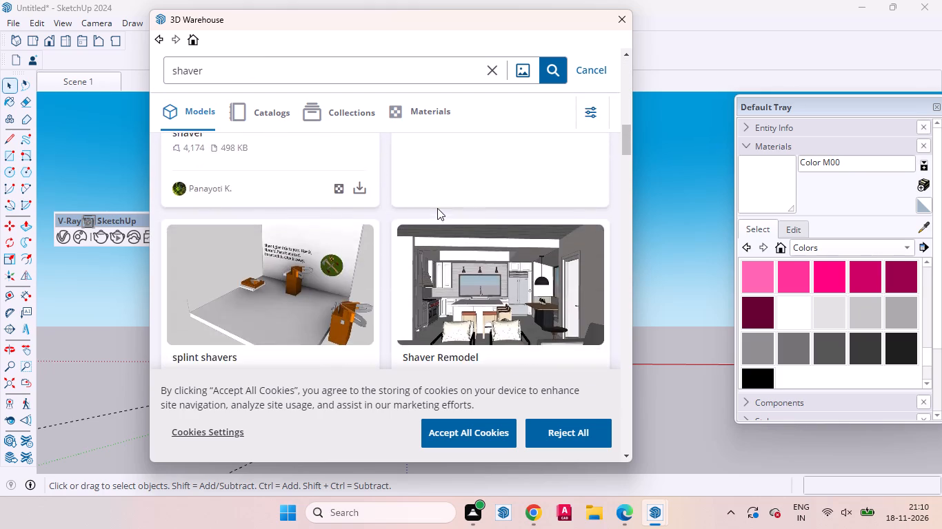
scroll(437, 208, "down", 11)
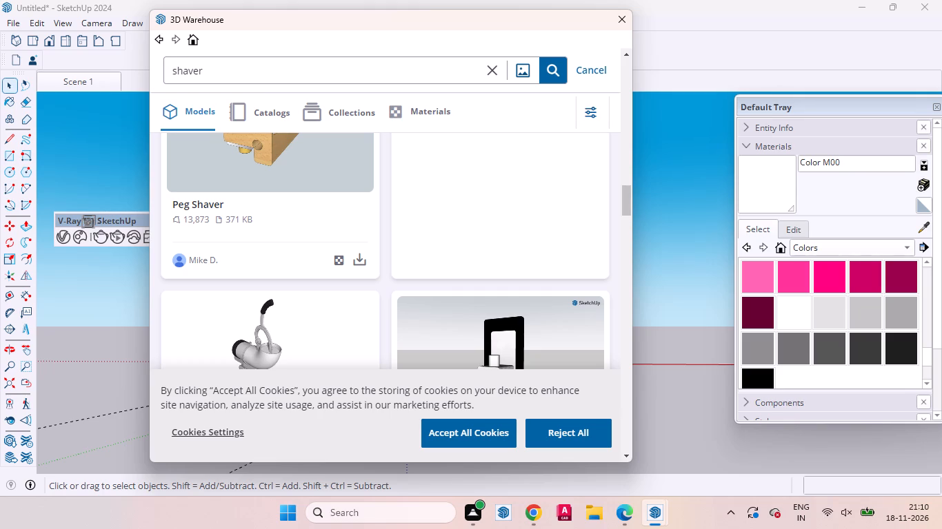
Search the 3D Warehouse models for "bathroom" instead.
left_click_drag(215, 72, 143, 65)
key("BackSpace")
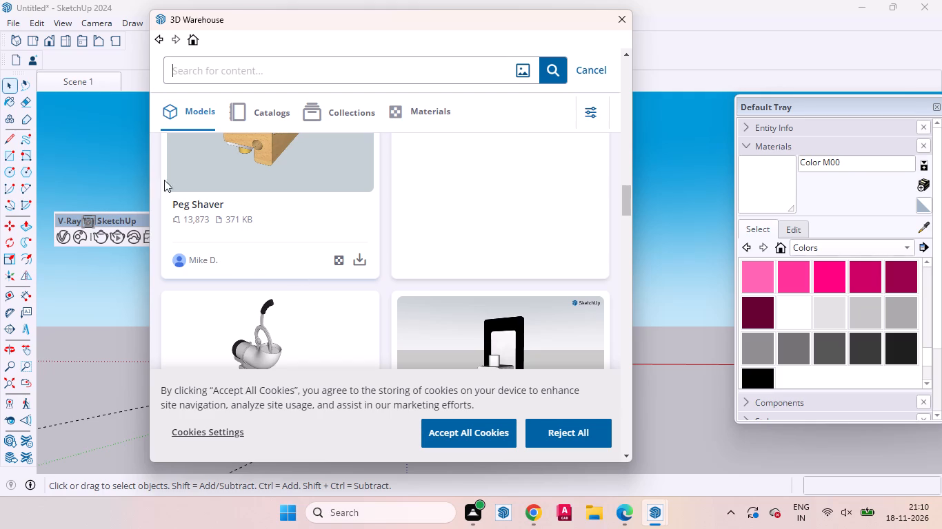
type("bat")
type("hroom")
key("Return")
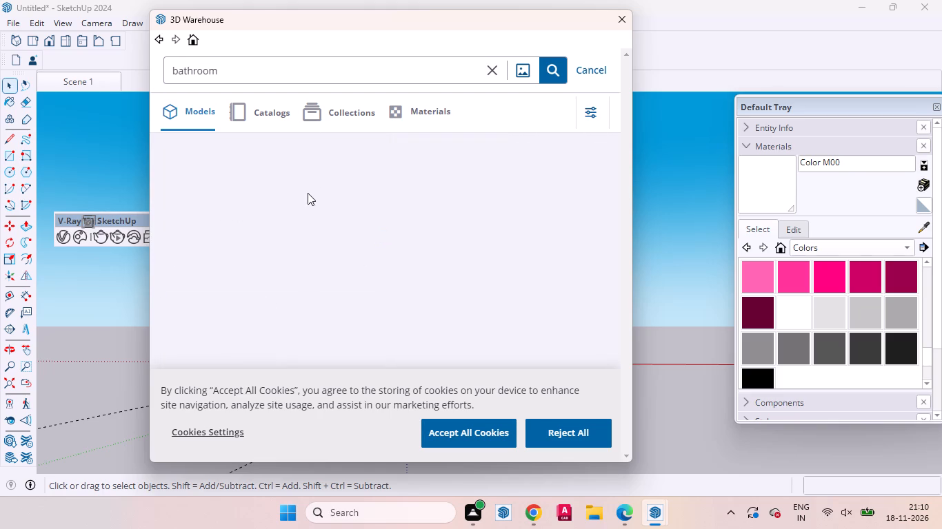
Look through the bathroom model results for fixtures or accessories that suit the room.
scroll(350, 190, "down", 1)
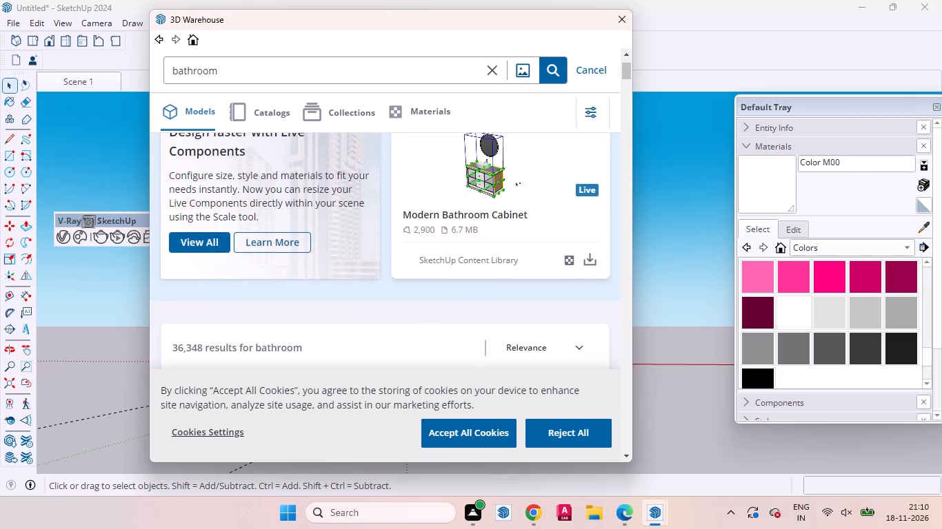
scroll(351, 191, "down", 12)
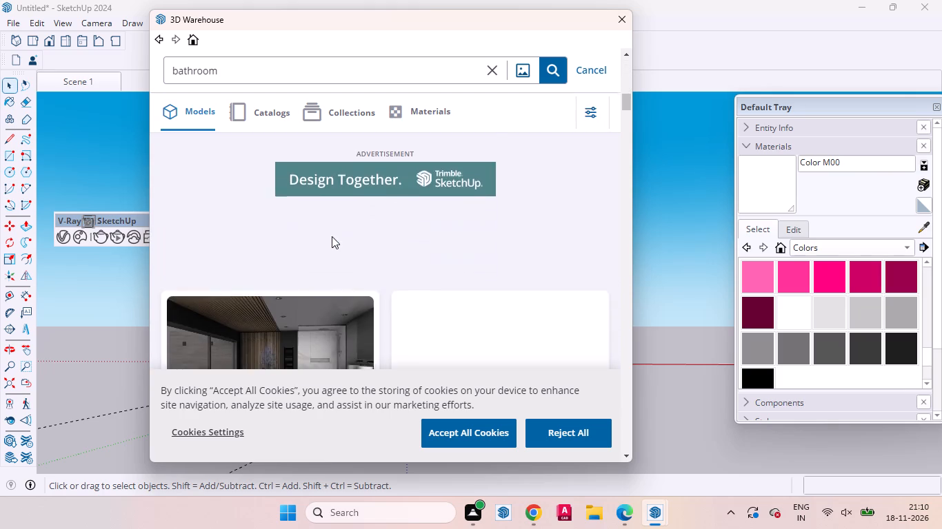
scroll(332, 236, "down", 10)
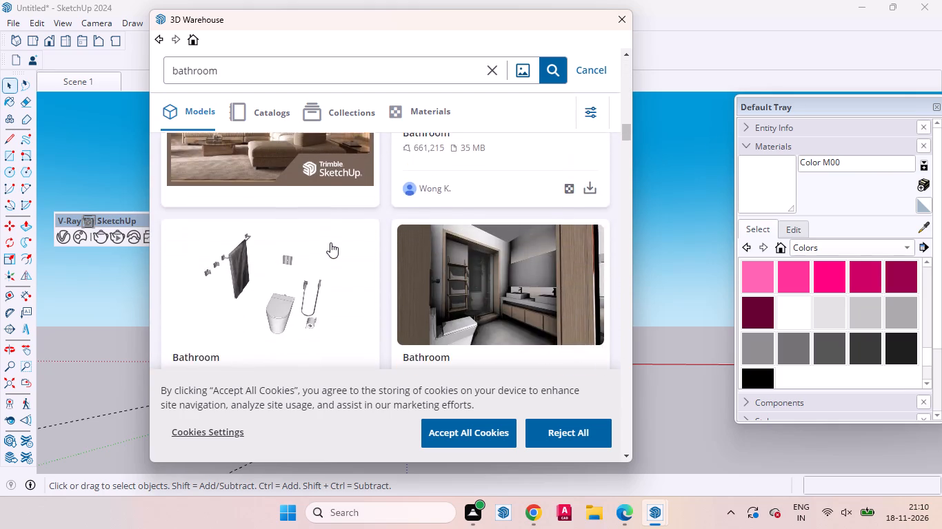
scroll(330, 242, "down", 12)
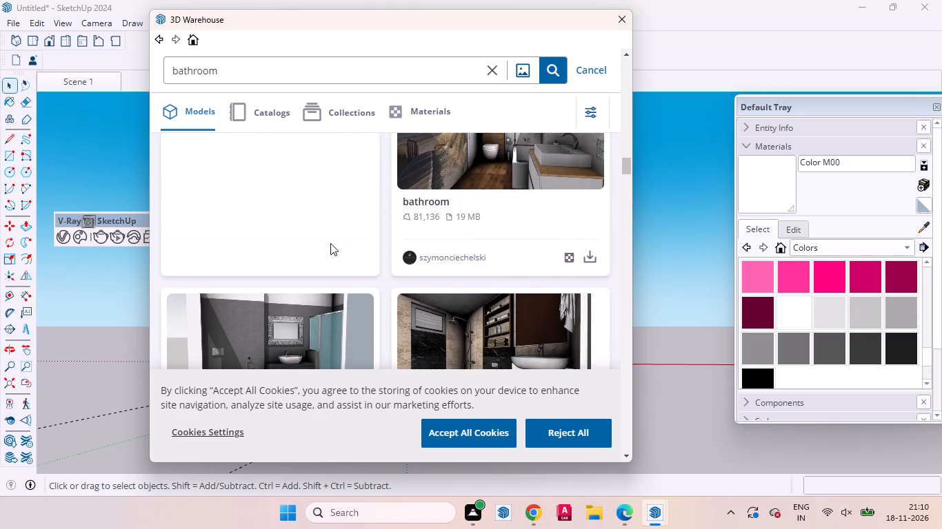
scroll(330, 243, "down", 12)
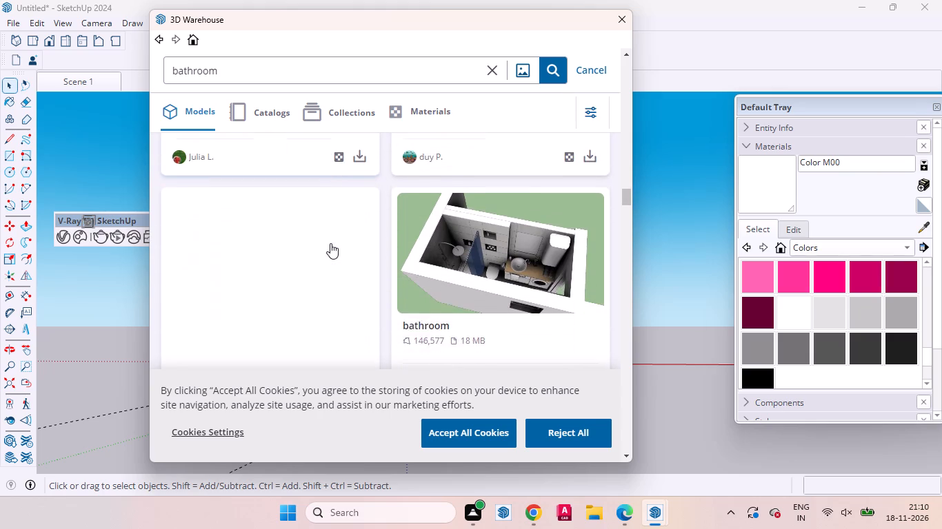
scroll(330, 243, "down", 2)
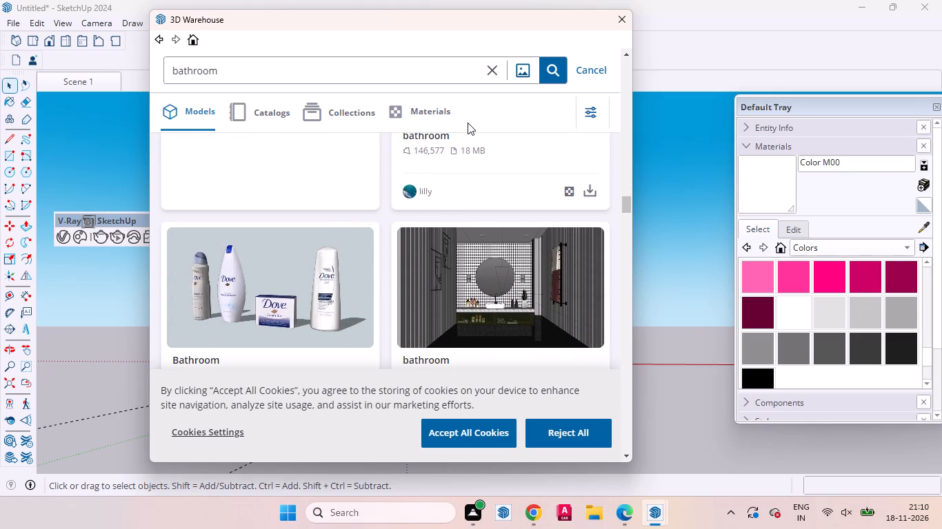
scroll(462, 156, "down", 7)
scroll(324, 237, "up", 3)
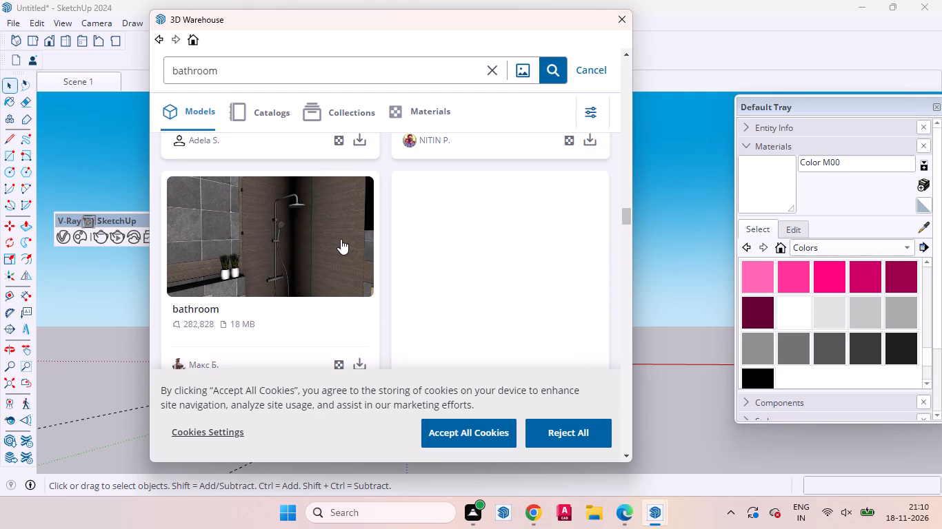
scroll(341, 239, "down", 1)
scroll(341, 239, "up", 1)
Search the 3D Warehouse models for "steel bathing" instead.
left_click_drag(219, 74, 142, 59)
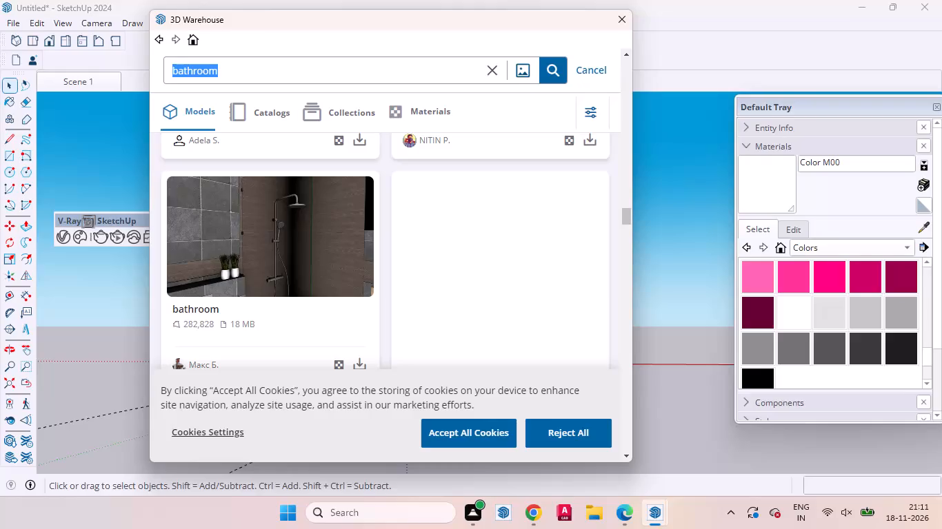
key("BackSpace")
type("steel bathing")
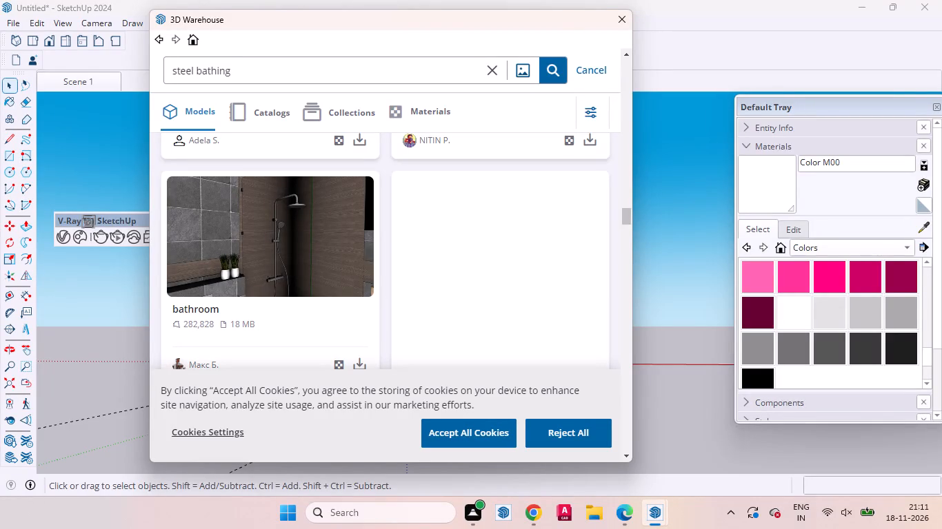
key("Return")
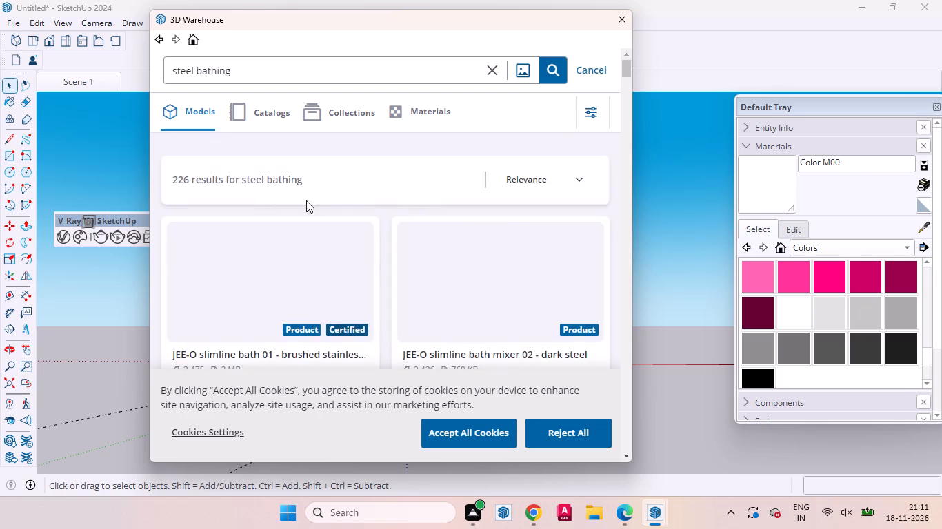
Look through the steel bathing model results for a bath or shower fitting that suits the bathroom.
scroll(332, 203, "down", 4)
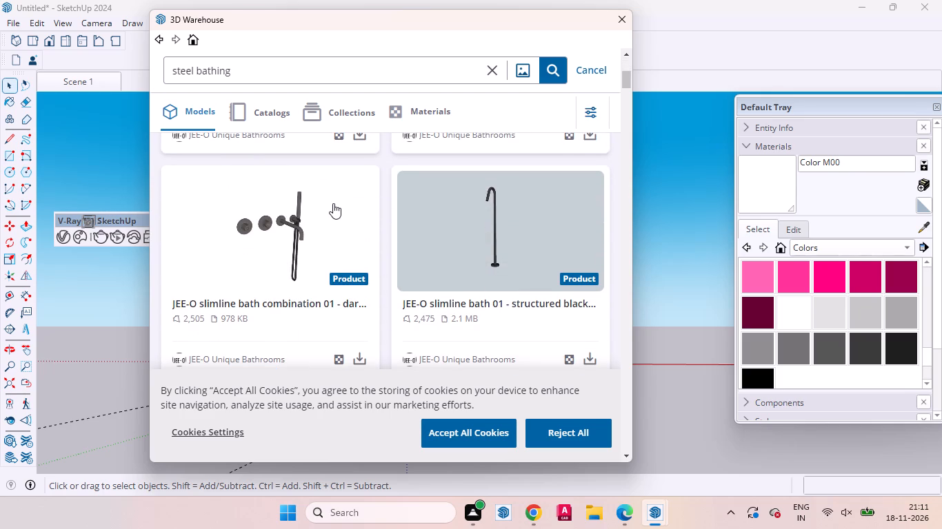
scroll(333, 203, "down", 4)
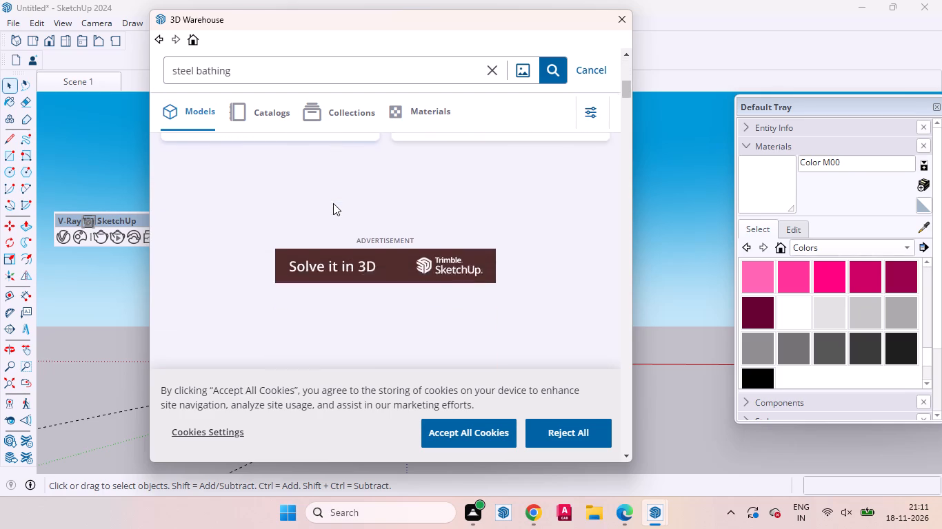
scroll(333, 203, "down", 10)
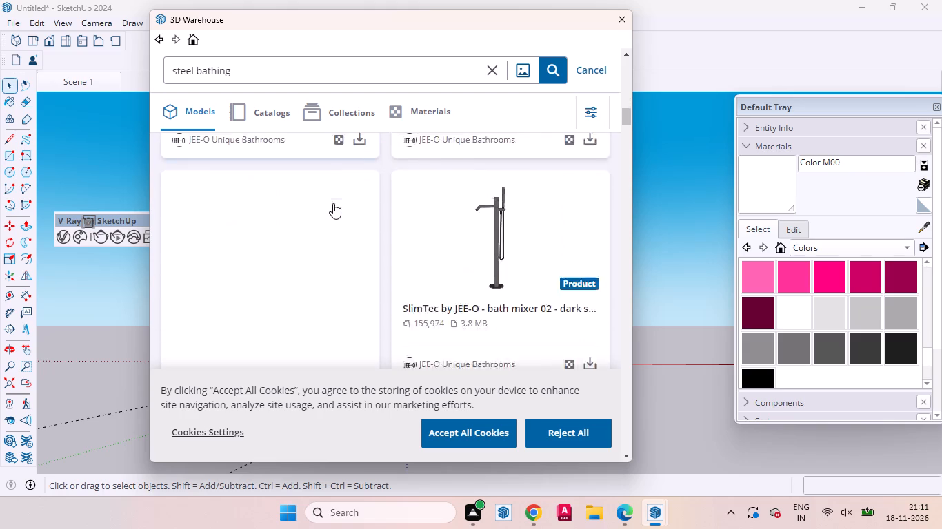
scroll(333, 203, "down", 4)
scroll(333, 203, "up", 1)
scroll(334, 204, "down", 4)
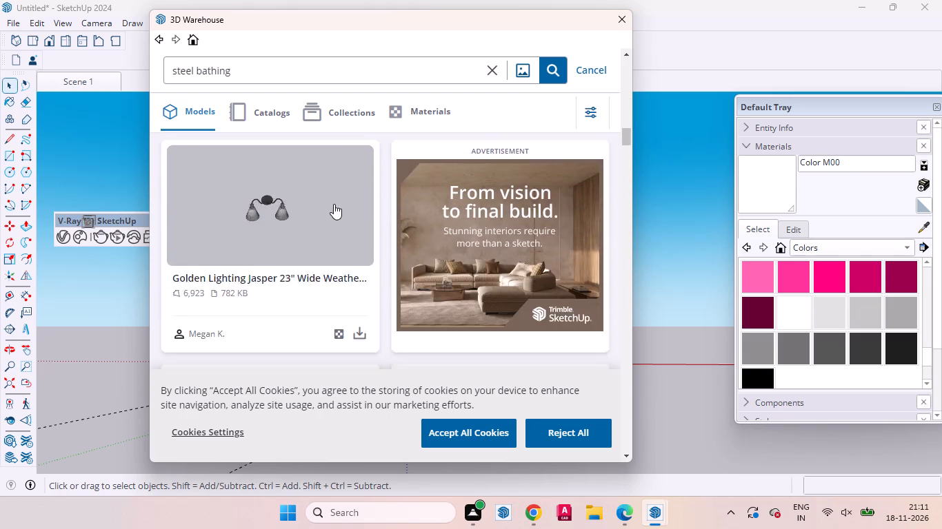
scroll(334, 204, "down", 13)
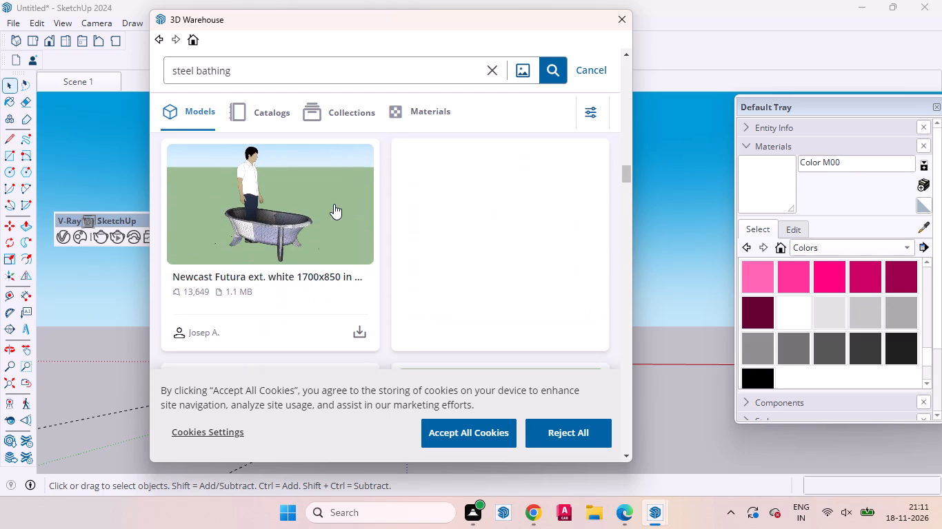
scroll(334, 204, "down", 6)
scroll(347, 212, "up", 1)
scroll(348, 214, "down", 2)
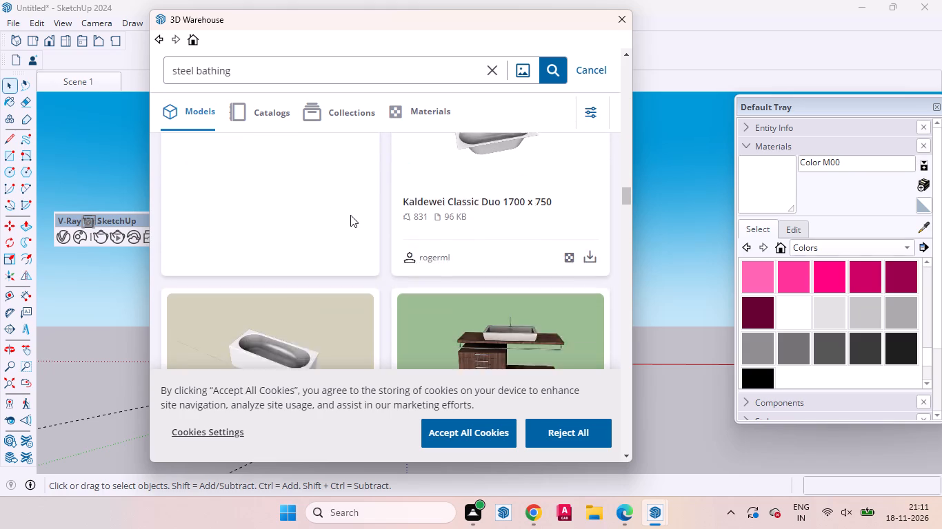
scroll(350, 215, "down", 8)
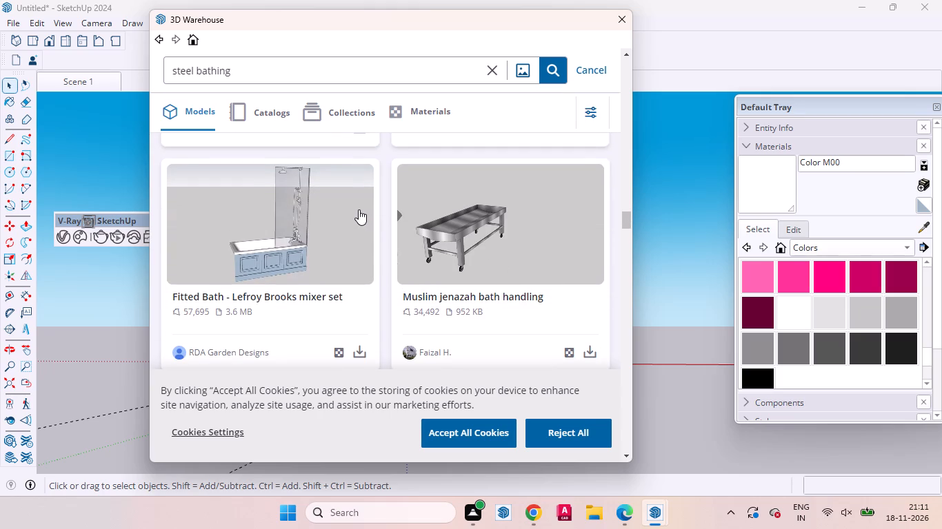
scroll(372, 211, "down", 3)
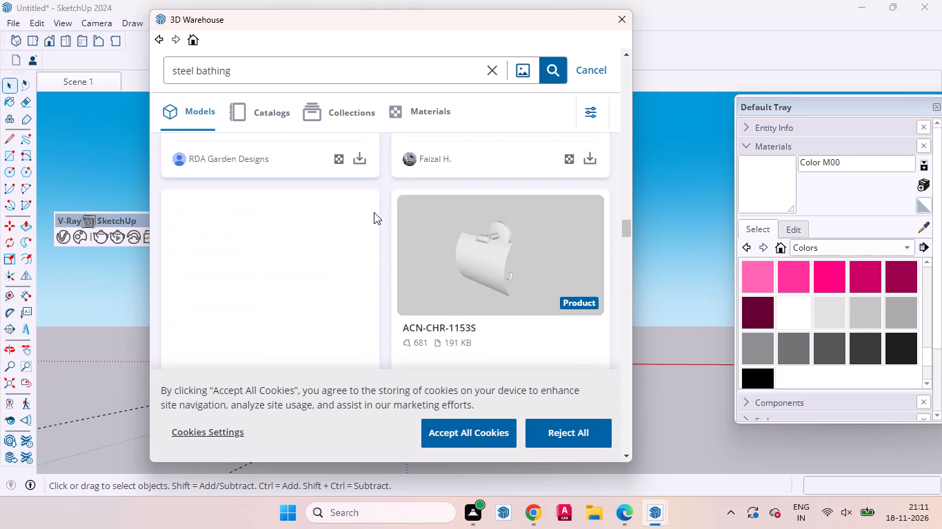
scroll(374, 212, "down", 3)
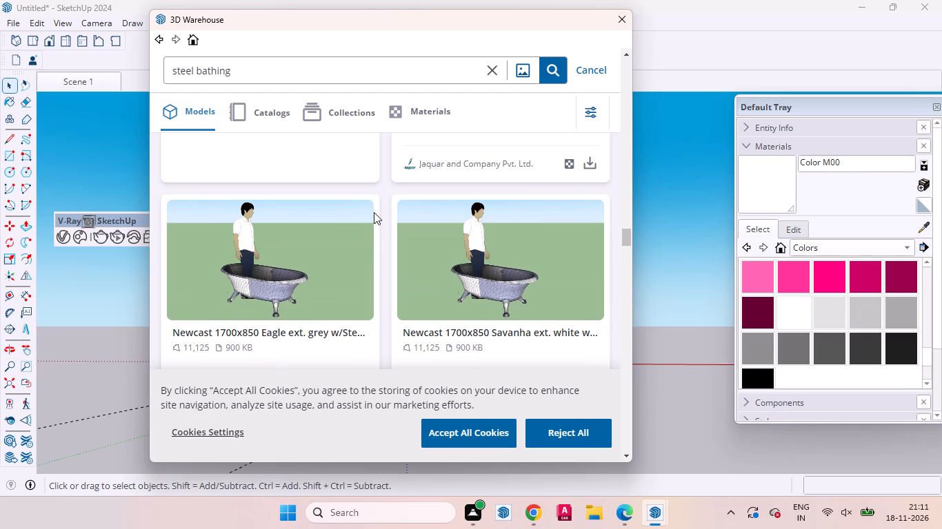
scroll(374, 212, "down", 4)
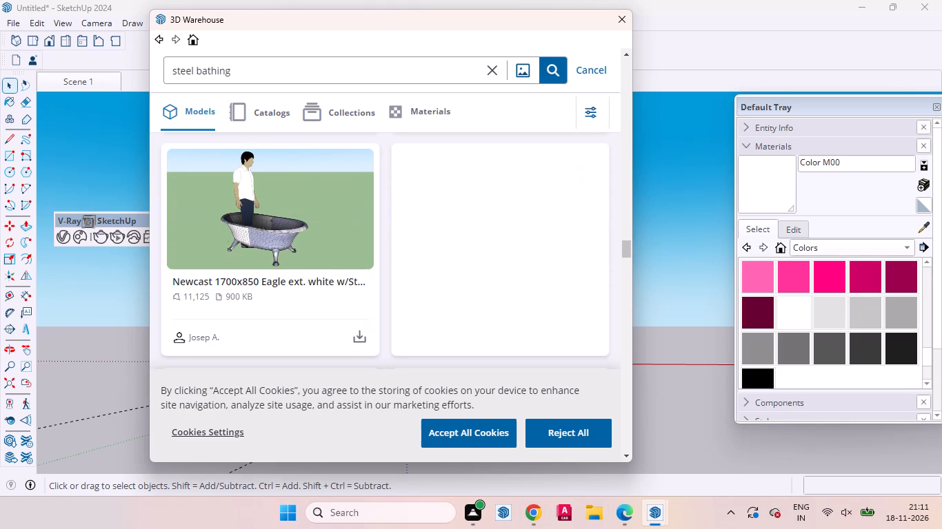
Search the 3D Warehouse models for "bathing" instead.
left_click_drag(194, 69, 164, 68)
key("BackSpace")
key("Return")
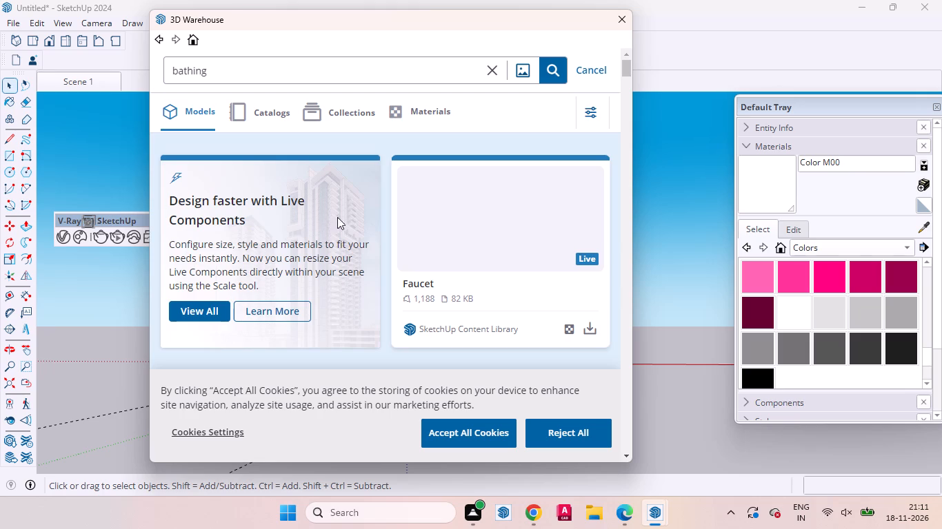
Look through the bathing model results for a bath or shower fitting that suits the bathroom.
scroll(387, 229, "down", 9)
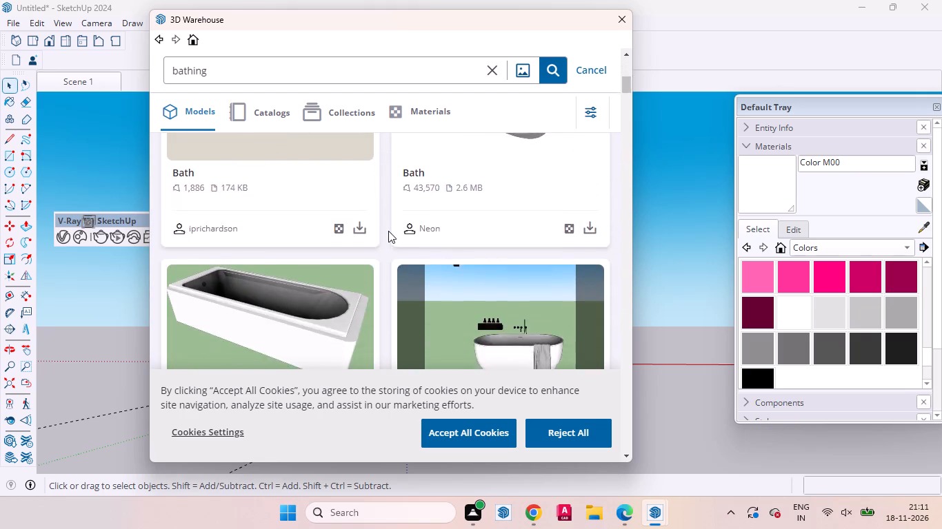
scroll(388, 231, "down", 16)
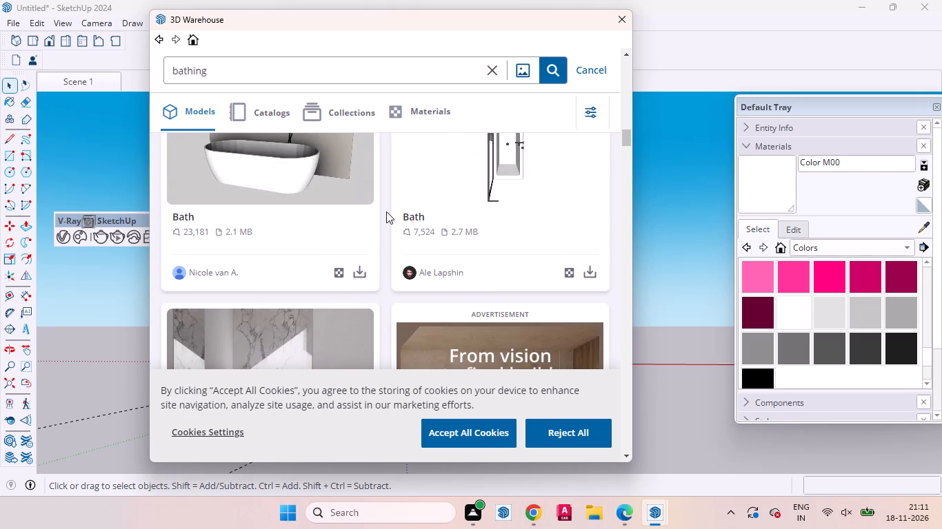
scroll(386, 210, "up", 2)
scroll(384, 201, "down", 4)
scroll(384, 198, "up", 1)
scroll(384, 198, "down", 4)
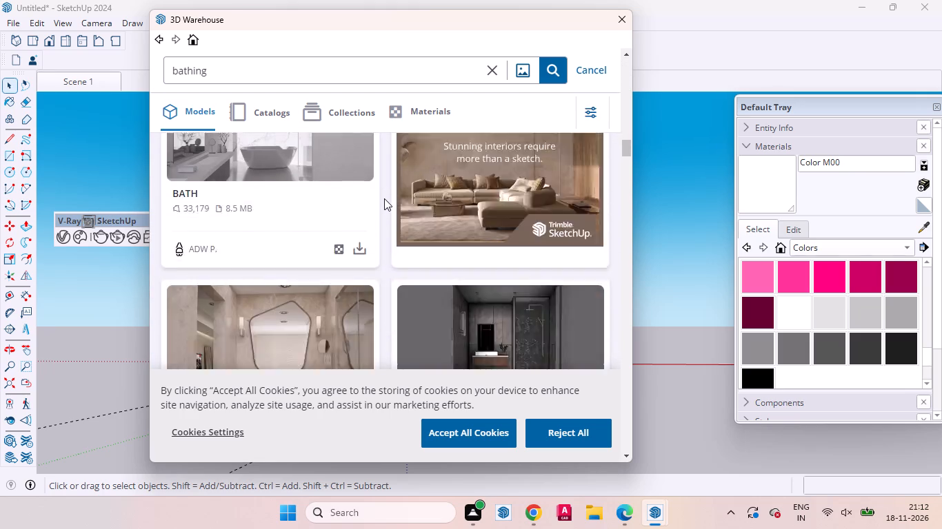
scroll(384, 198, "down", 16)
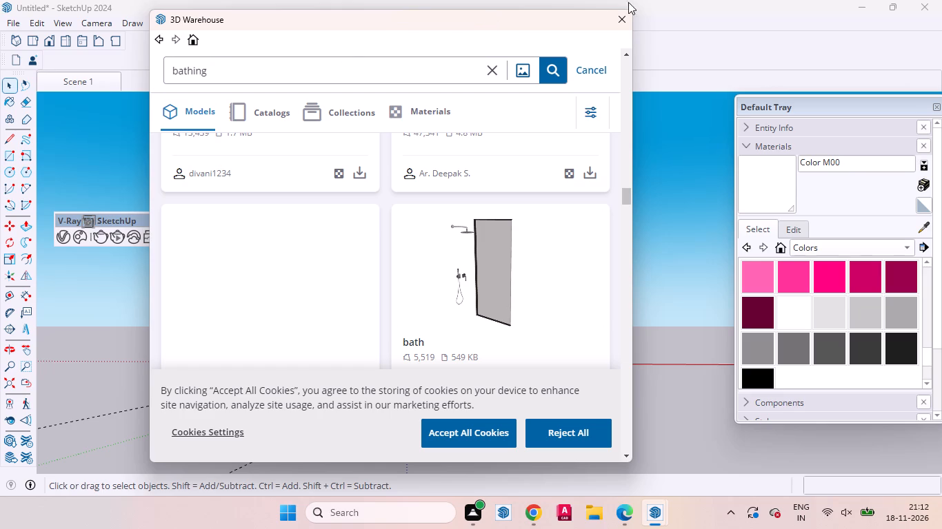
scroll(318, 298, "up", 2)
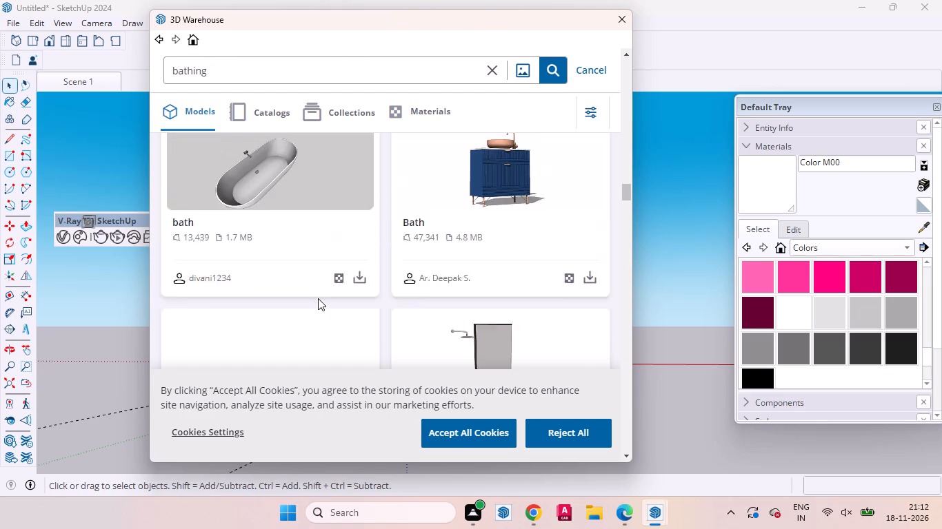
scroll(257, 326, "up", 2)
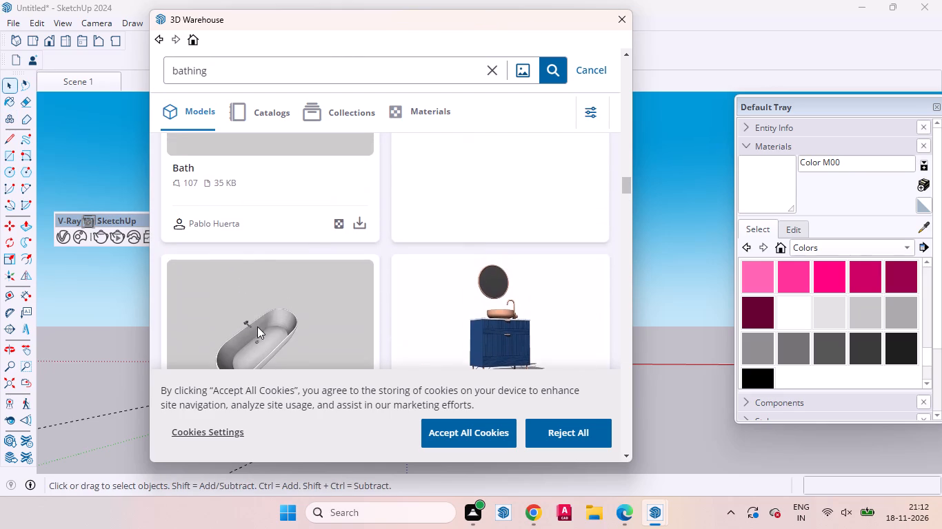
scroll(389, 306, "down", 6)
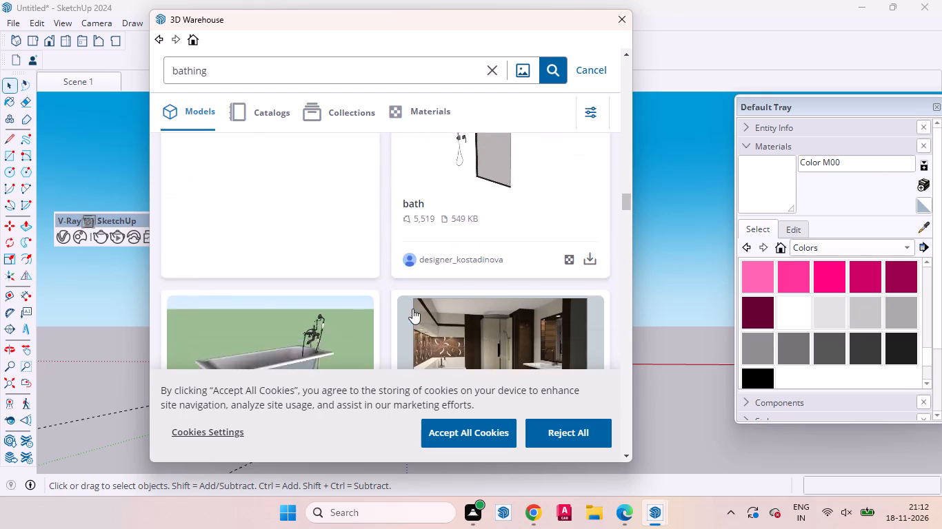
scroll(412, 309, "down", 6)
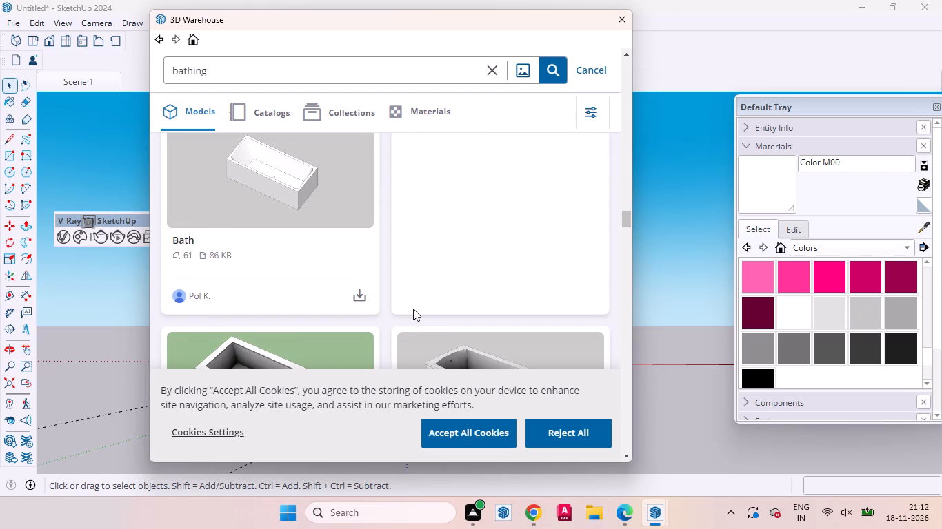
Refine the 3D Warehouse model search to "bathing shower".
left_click(208, 72)
key("space")
type("shower")
key("Return")
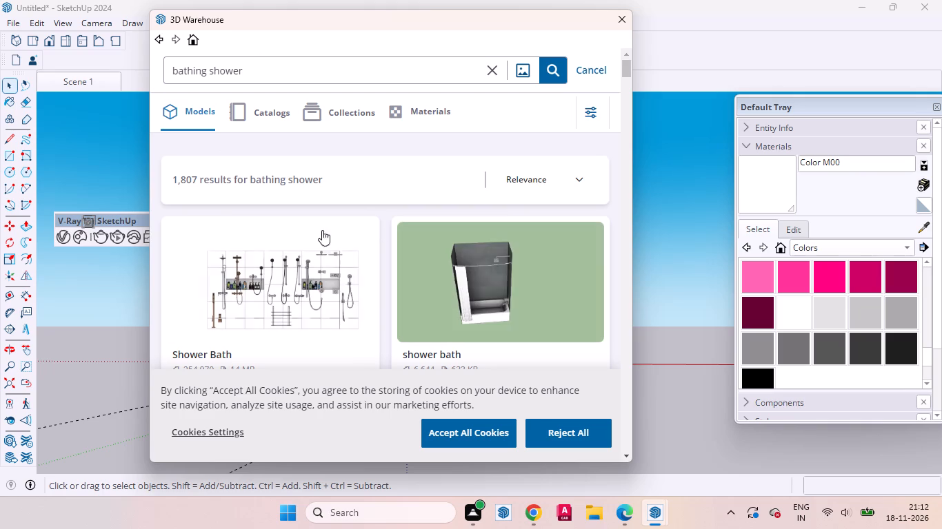
Load the Shower Bath model by Novadian Arch directly into the scene and place it in front of the bathroom.
scroll(381, 222, "down", 2)
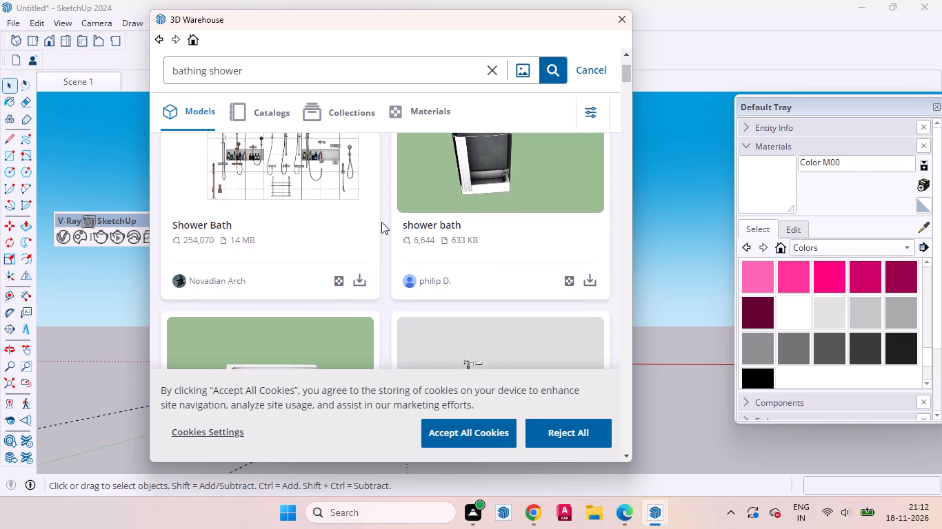
left_click(364, 270)
left_click(351, 256)
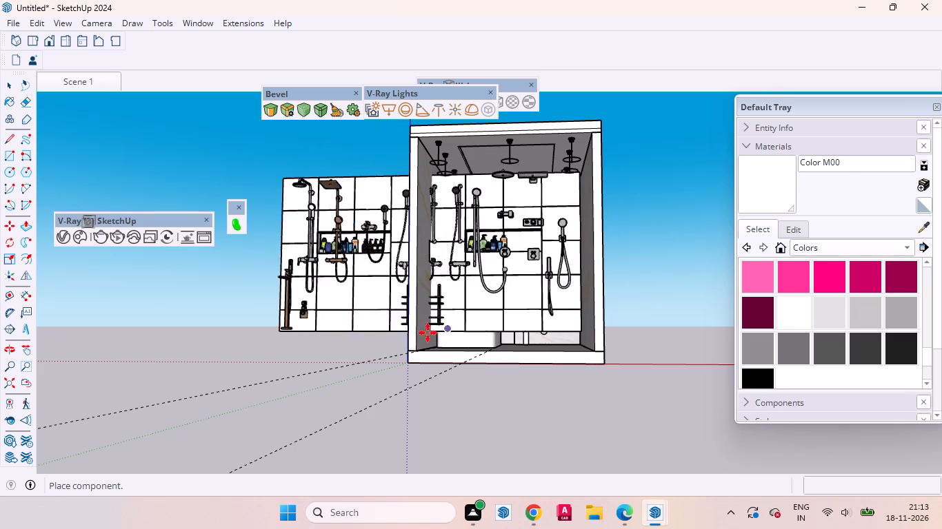
scroll(408, 347, "down", 7)
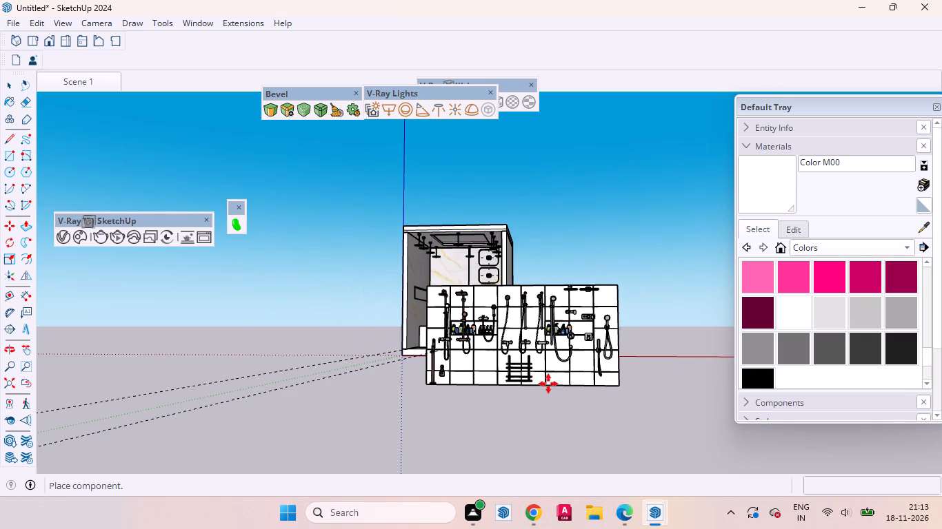
left_click(550, 384)
key("space")
left_click(573, 406)
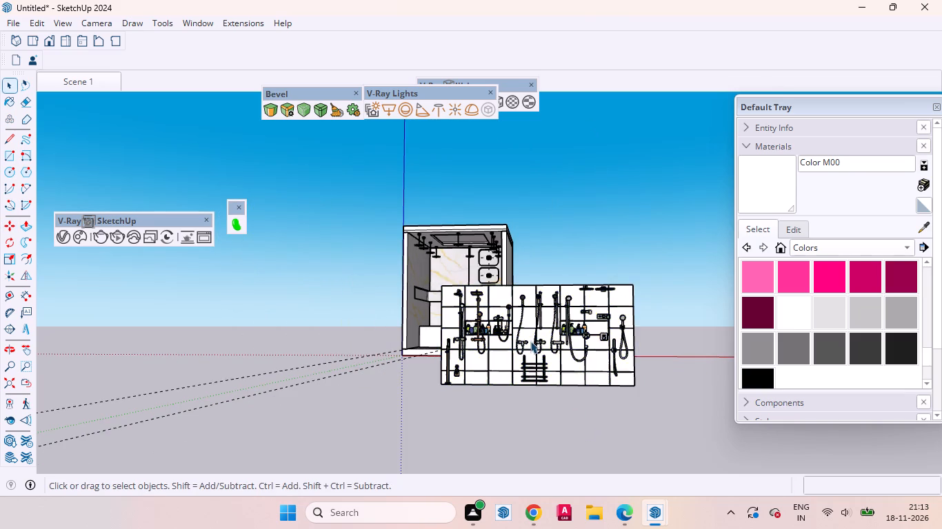
Examine the shower sets, mixers and toiletry niches on the placed Shower Bath wall up close.
scroll(530, 328, "up", 15)
scroll(557, 371, "down", 1)
scroll(557, 371, "up", 1)
scroll(558, 373, "down", 2)
scroll(448, 351, "up", 1)
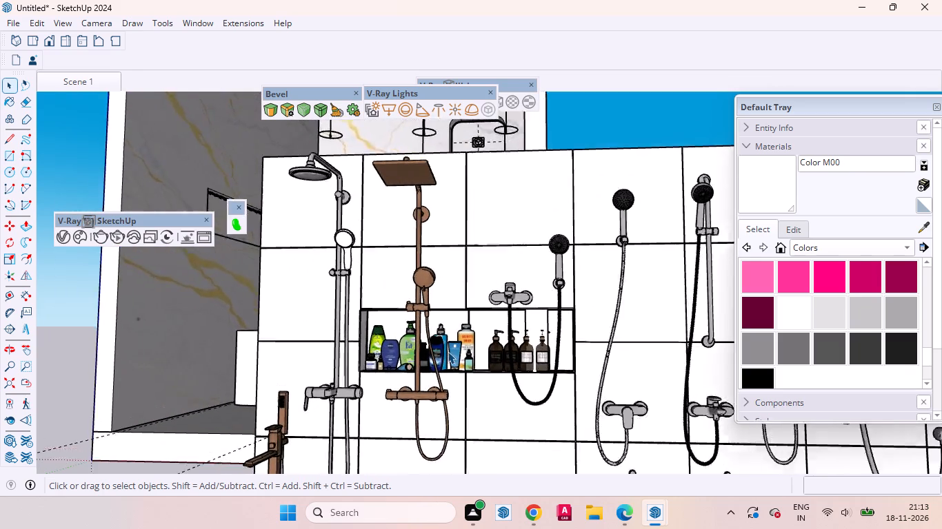
scroll(448, 351, "up", 3)
middle_click_drag(448, 397, 437, 438)
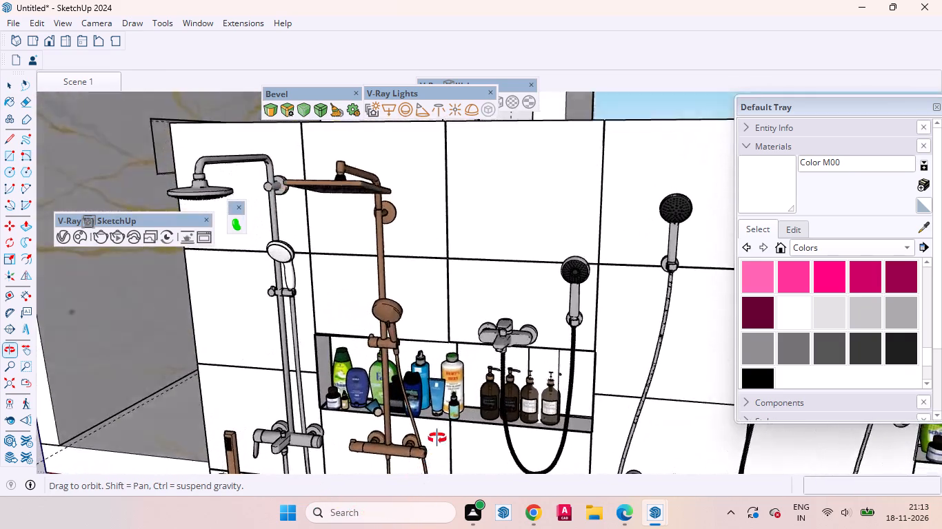
middle_click_drag(437, 438, 439, 417)
scroll(432, 331, "down", 1)
scroll(432, 331, "up", 1)
scroll(436, 329, "down", 13)
scroll(628, 343, "up", 3)
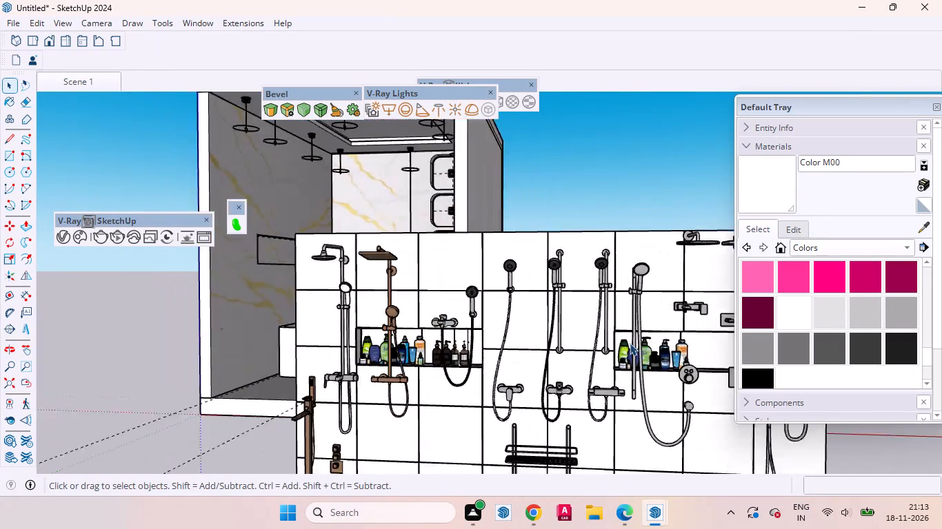
scroll(630, 343, "up", 5)
scroll(479, 383, "down", 8)
scroll(381, 304, "up", 6)
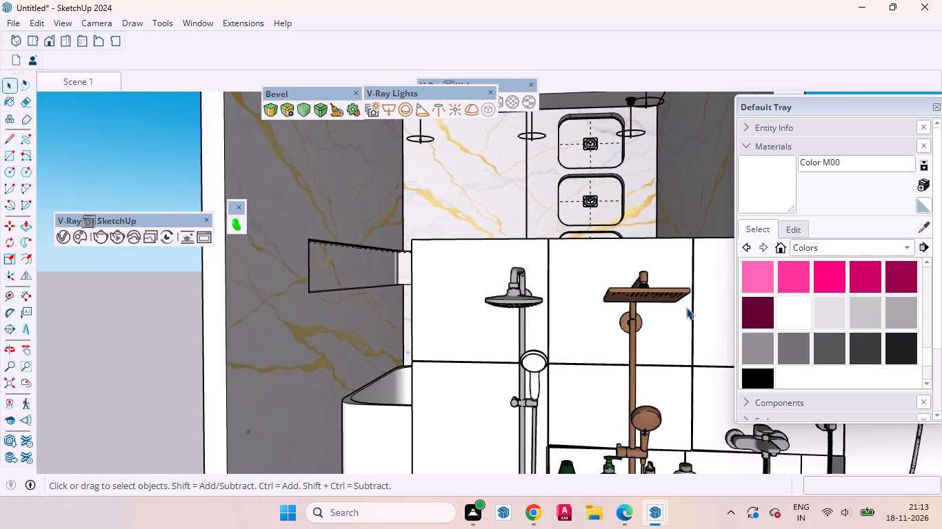
scroll(392, 243, "down", 3)
scroll(488, 372, "up", 7)
scroll(440, 300, "down", 3)
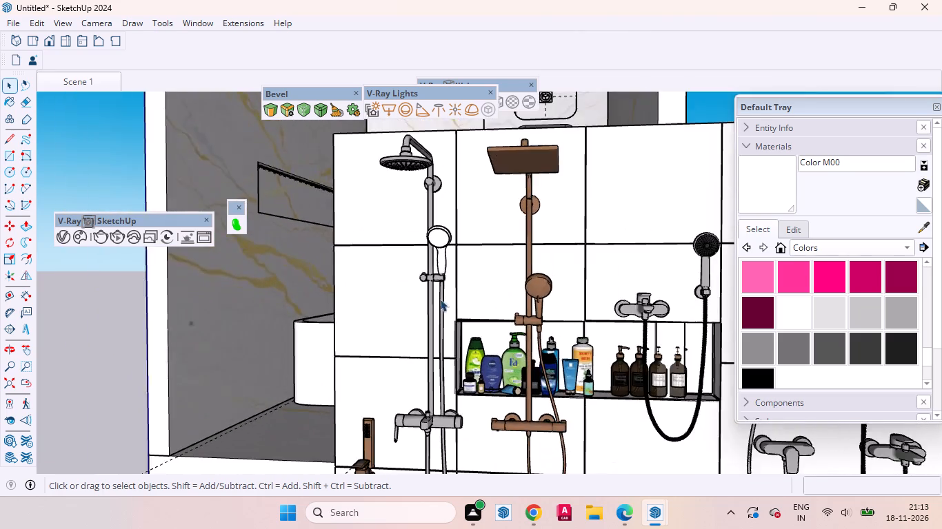
scroll(577, 375, "up", 11)
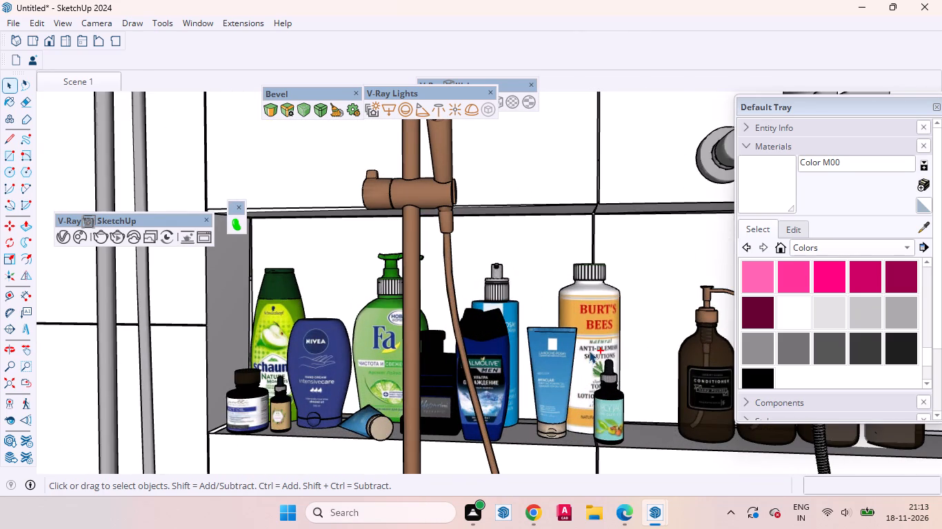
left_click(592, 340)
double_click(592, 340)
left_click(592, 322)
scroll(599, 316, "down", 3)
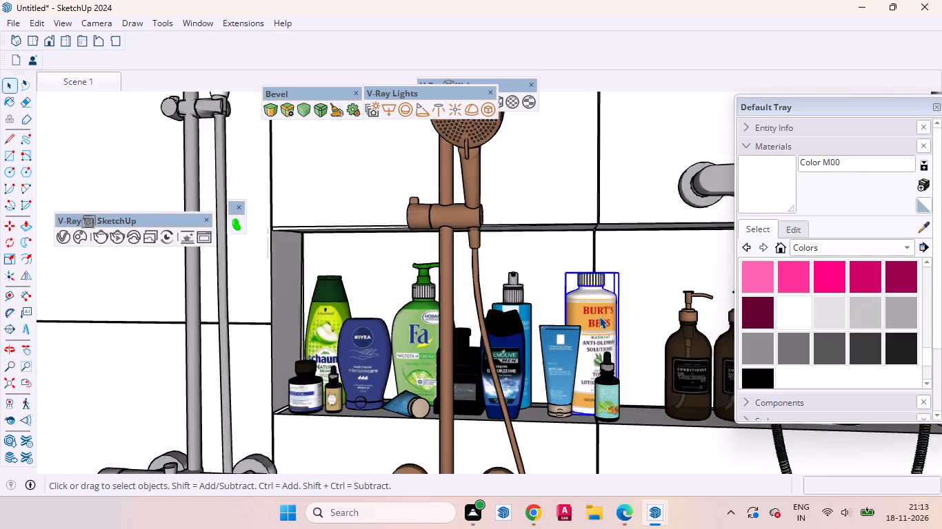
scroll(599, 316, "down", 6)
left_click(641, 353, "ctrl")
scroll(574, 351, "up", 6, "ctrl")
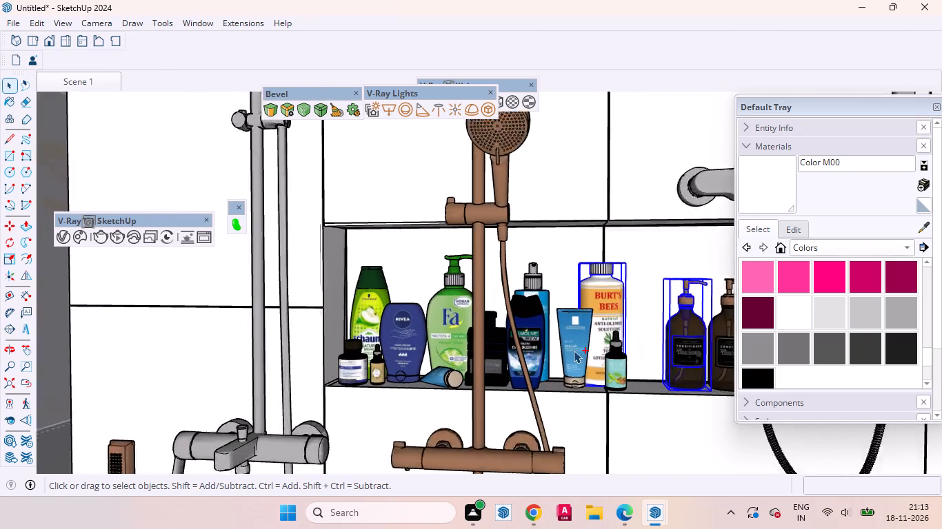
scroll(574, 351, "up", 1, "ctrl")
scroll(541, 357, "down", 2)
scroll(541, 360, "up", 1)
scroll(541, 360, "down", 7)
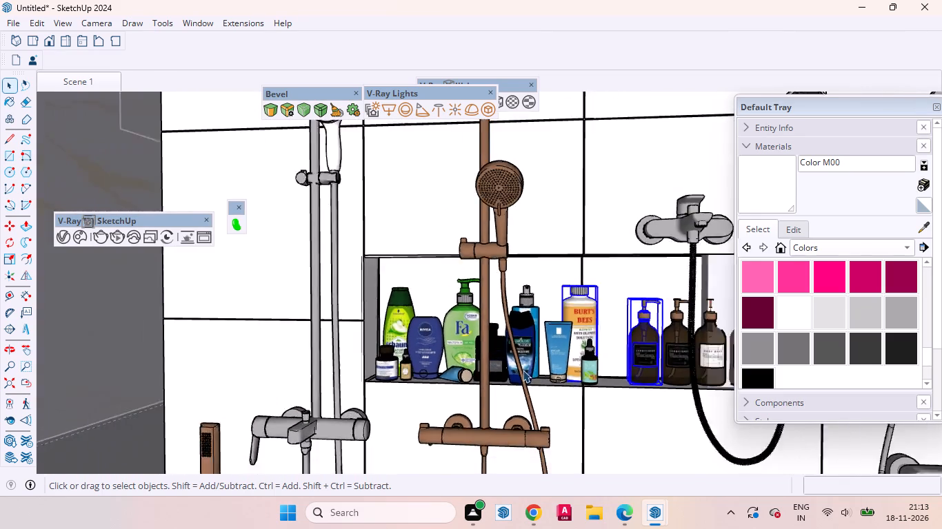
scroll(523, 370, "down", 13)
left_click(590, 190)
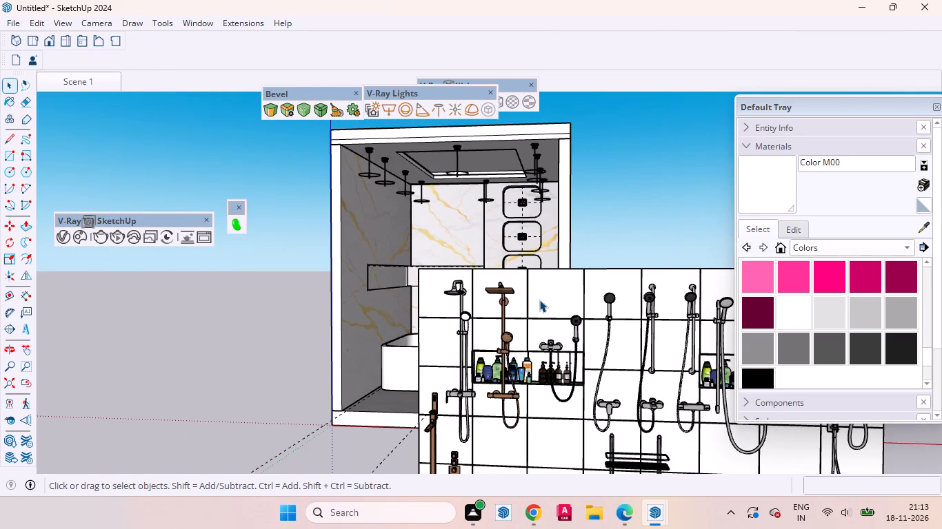
Explode the placed Shower Bath component into its separate fittings, bottles and wall parts.
left_click(539, 300)
right_click(539, 300)
left_click(567, 112)
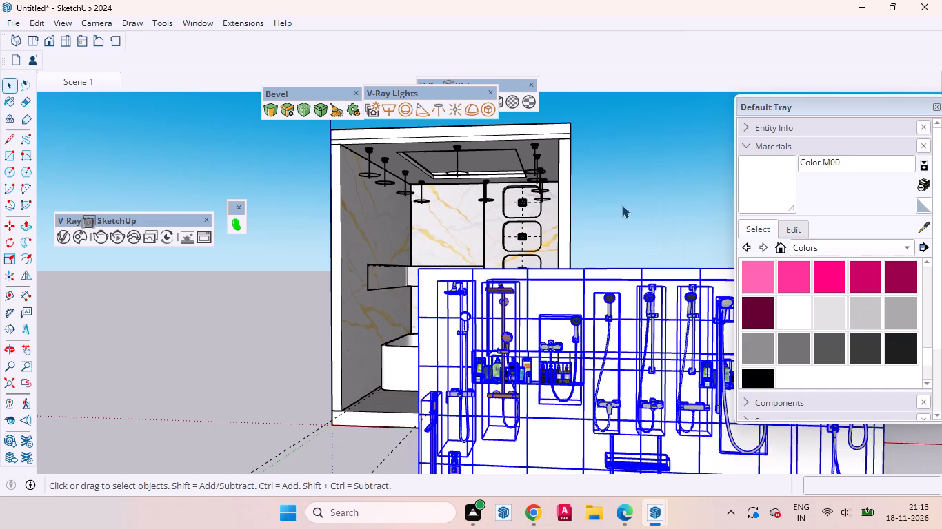
Move the first brown Conditioner pump bottle from the imported wall's niche into the bathroom's lowest rounded wall niche.
left_click(622, 205)
scroll(537, 377, "up", 6)
left_click(519, 370)
left_click(548, 369)
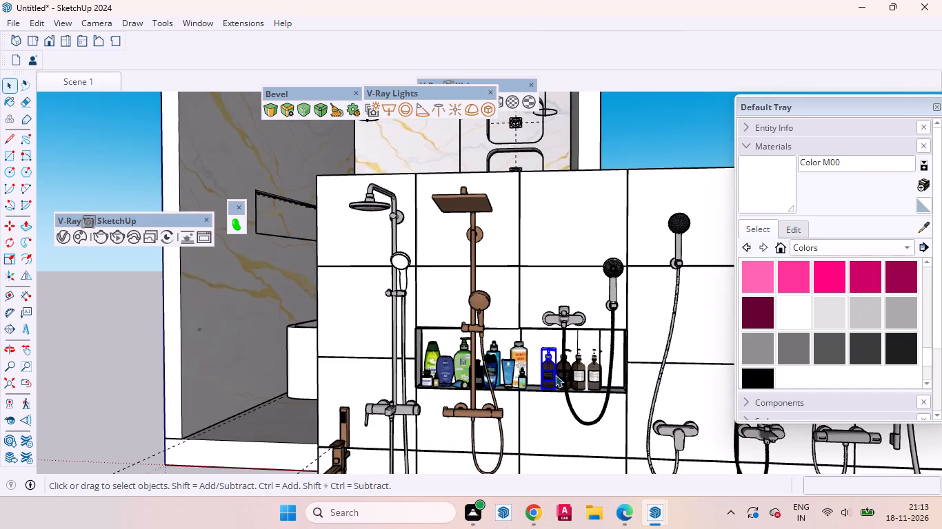
scroll(555, 375, "up", 8)
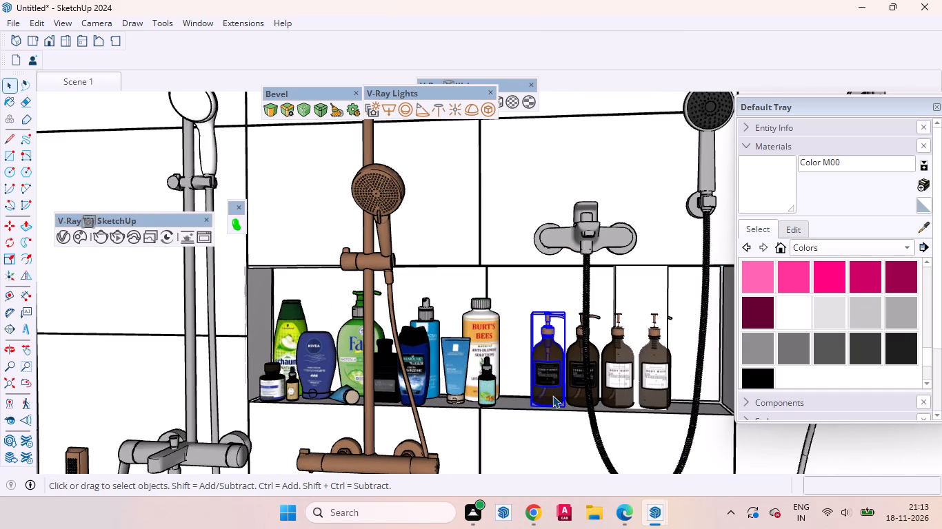
scroll(552, 395, "up", 7)
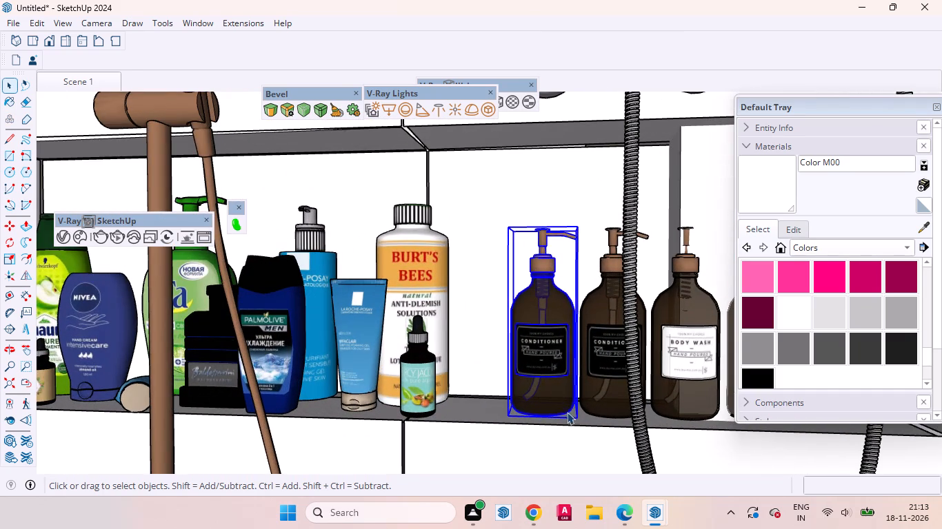
key("m")
left_click(571, 420)
scroll(501, 428, "up", 1)
scroll(505, 432, "down", 10)
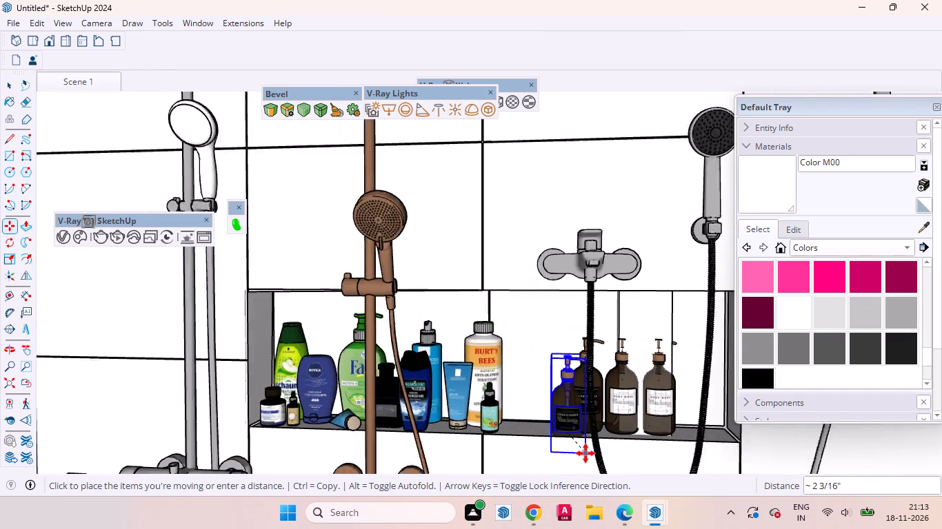
scroll(585, 453, "down", 13)
scroll(532, 242, "up", 11)
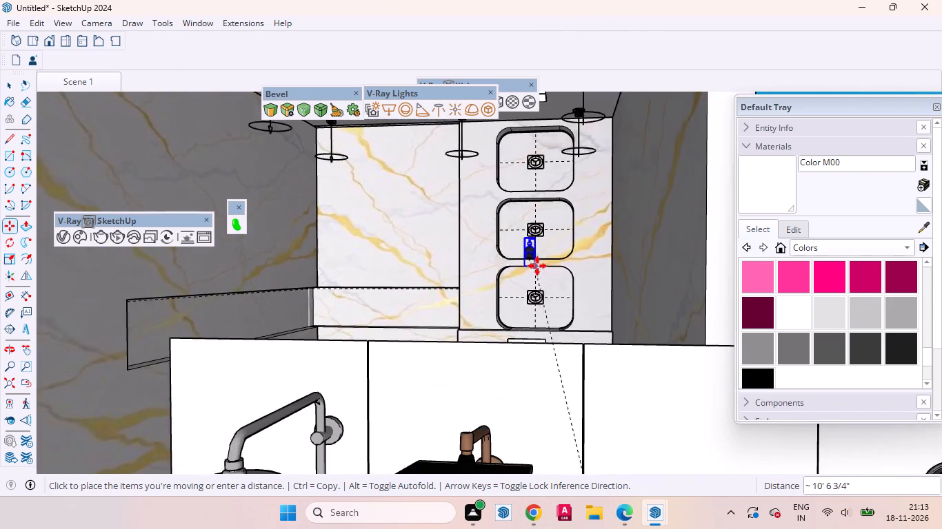
scroll(537, 266, "up", 1)
middle_click_drag(567, 341, 593, 435)
scroll(588, 420, "up", 1)
scroll(565, 345, "up", 11)
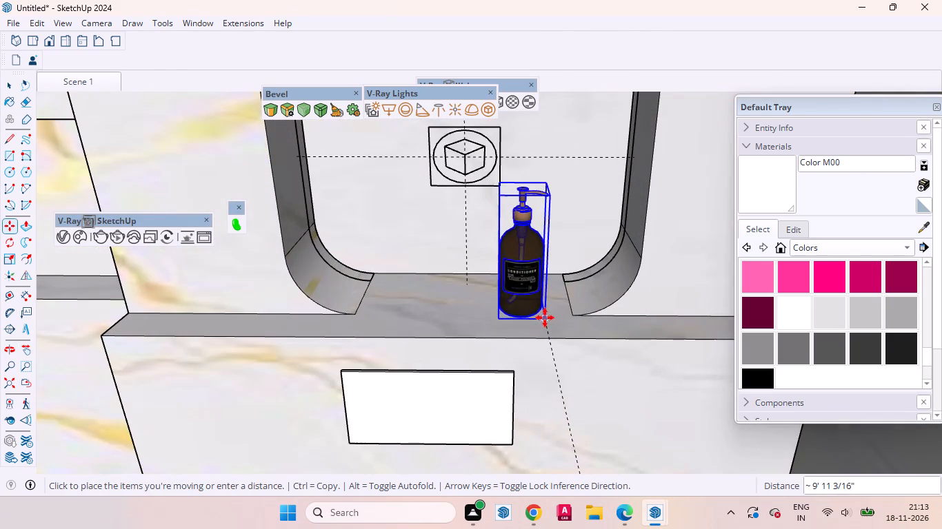
left_click(539, 297)
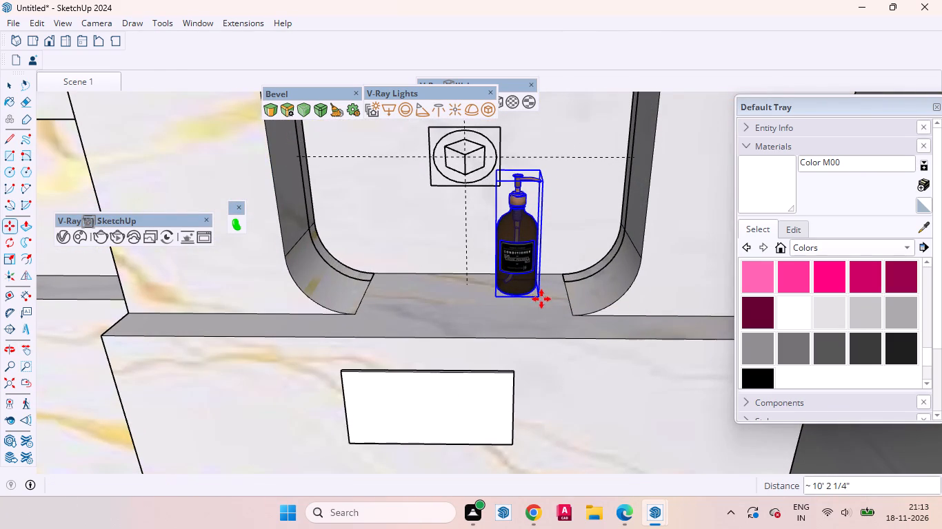
Copy the Conditioner bottle about 3 5/8" sideways so a pair stands in the lowest niche.
key("m")
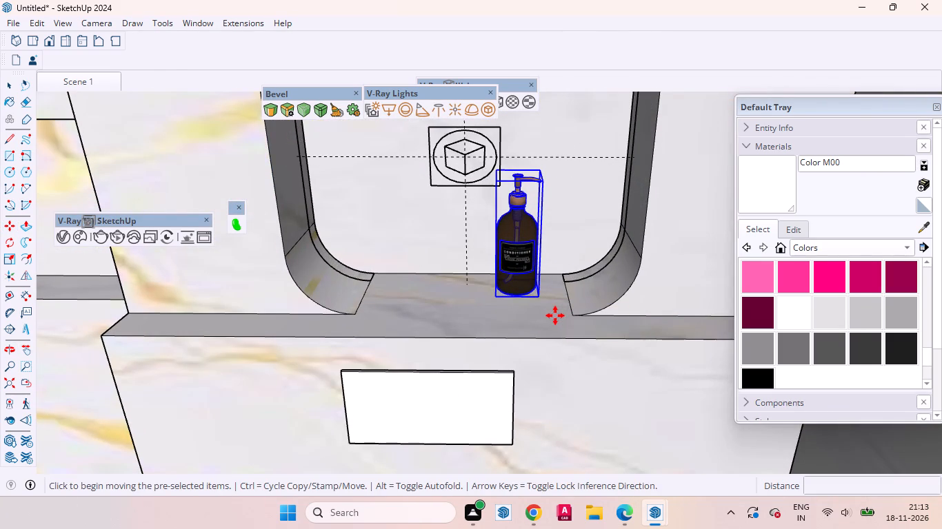
left_click(499, 309)
left_click(548, 315)
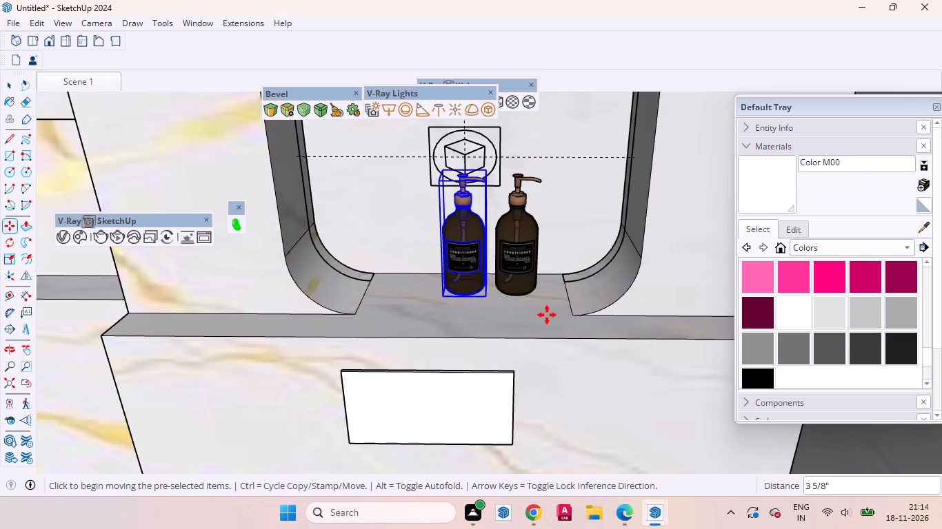
key("space")
Examine the toiletry bottles and tubes in the imported shower wall's niches up close.
scroll(470, 279, "down", 20)
scroll(470, 279, "down", 8)
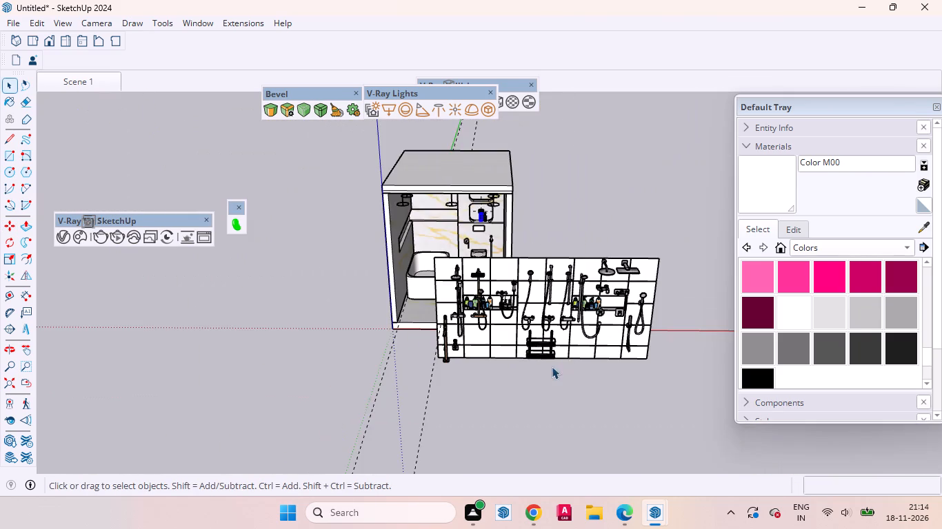
middle_click_drag(548, 365, 539, 293)
scroll(485, 313, "up", 9)
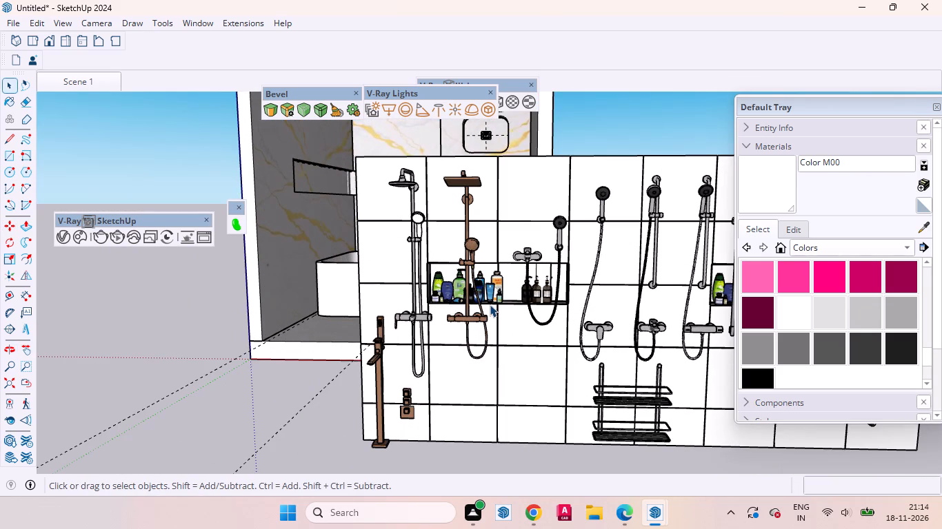
scroll(521, 284, "up", 5)
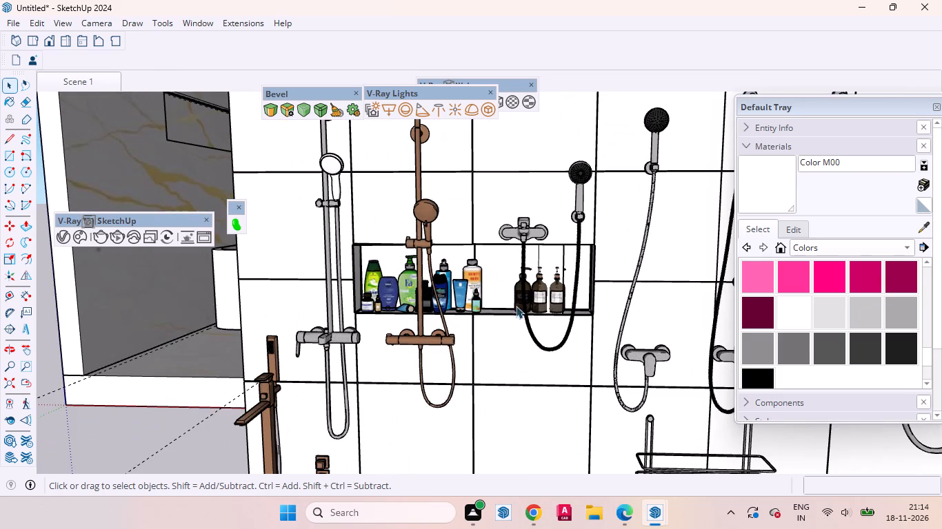
scroll(352, 285, "up", 13)
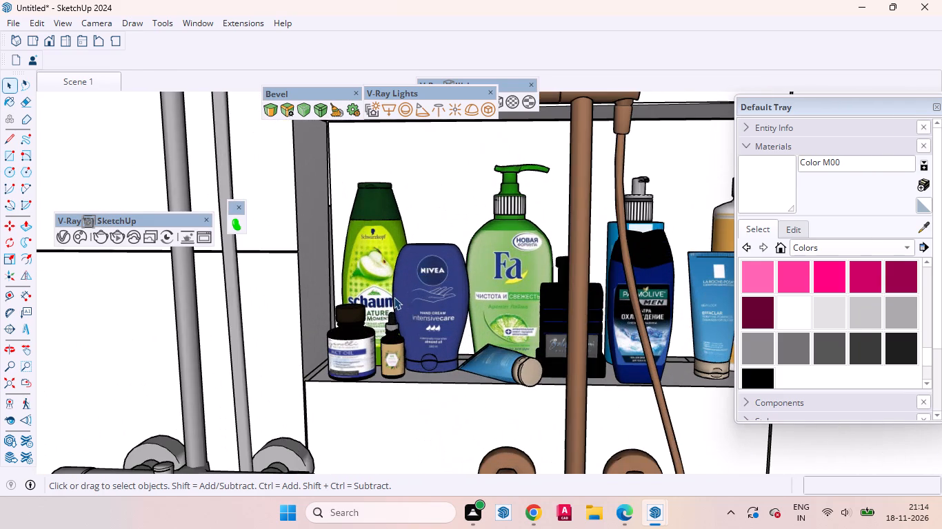
scroll(388, 306, "down", 6)
scroll(450, 301, "up", 6)
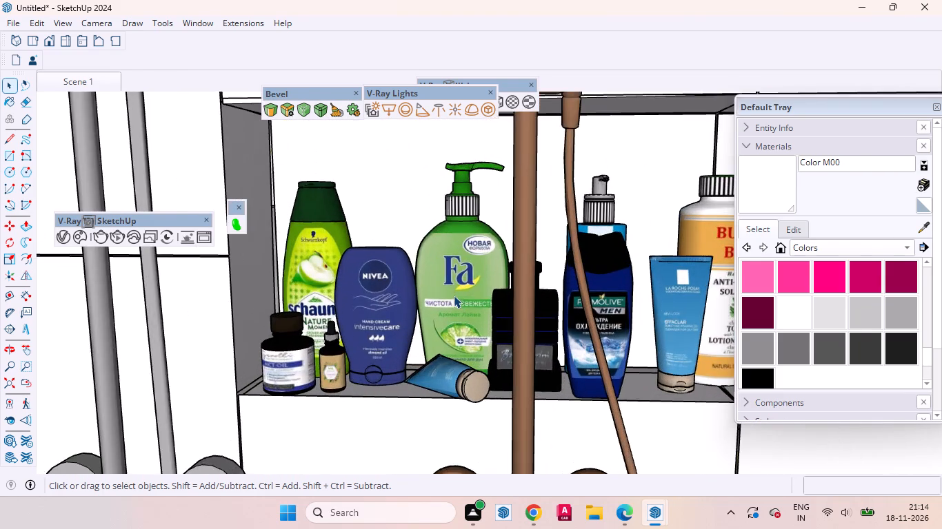
scroll(431, 293, "down", 1)
scroll(425, 296, "up", 1)
scroll(424, 297, "down", 20)
scroll(424, 297, "down", 4)
scroll(670, 324, "up", 15)
scroll(597, 326, "down", 13)
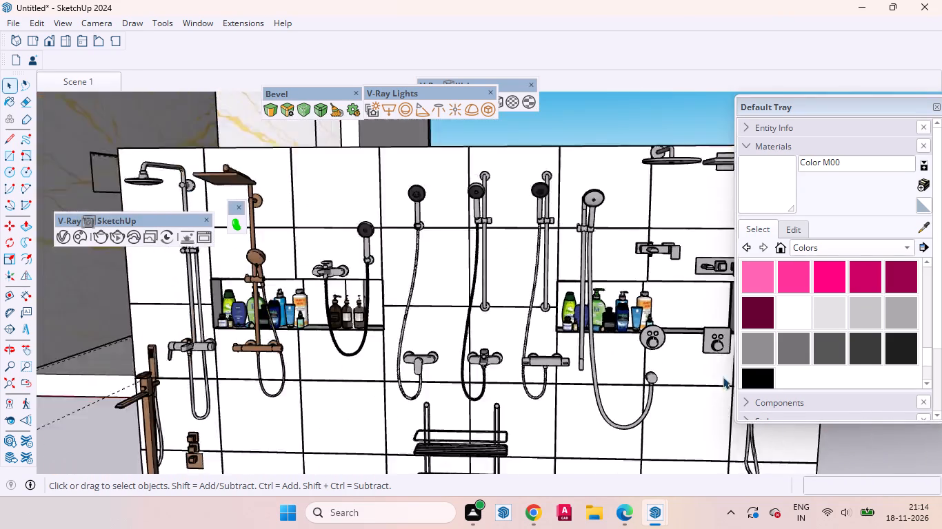
Copy the blue La Roche-Posay Effaclar tube from the imported wall into the bathroom's middle rounded niche.
scroll(389, 319, "up", 20)
scroll(389, 319, "up", 5)
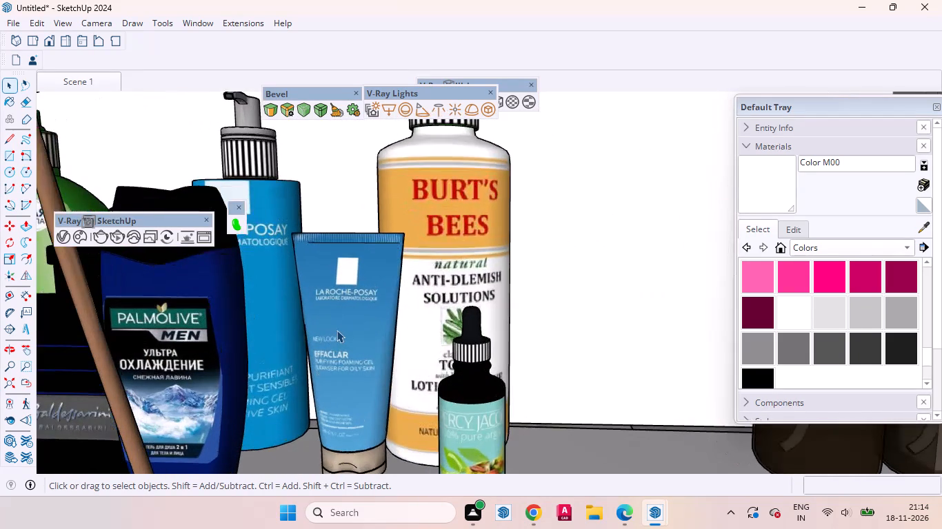
left_click(337, 330)
key("m")
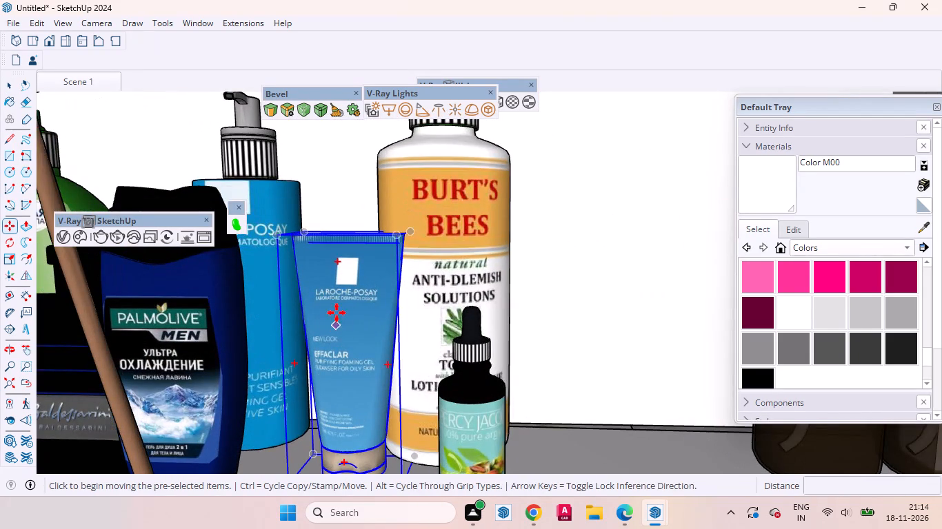
scroll(343, 298, "down", 7)
left_click(375, 400)
scroll(419, 407, "down", 4)
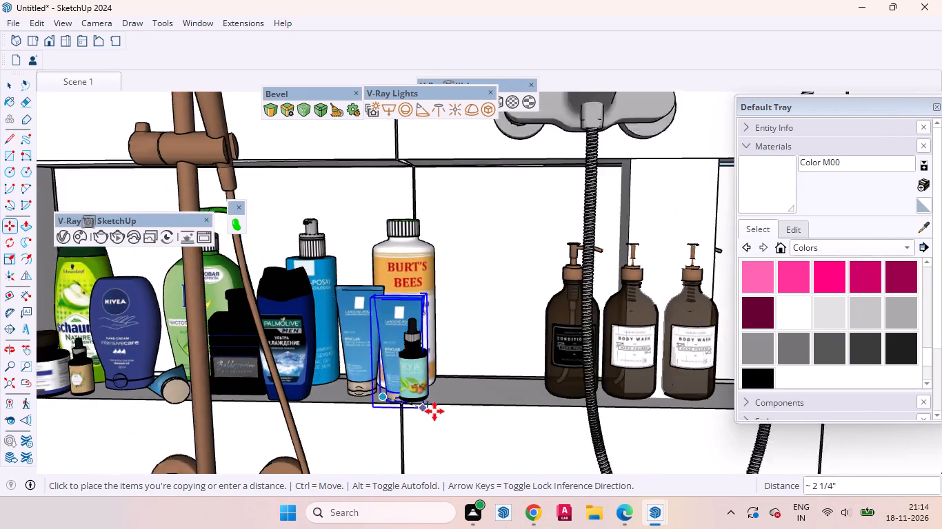
scroll(434, 411, "down", 15)
scroll(517, 422, "down", 13)
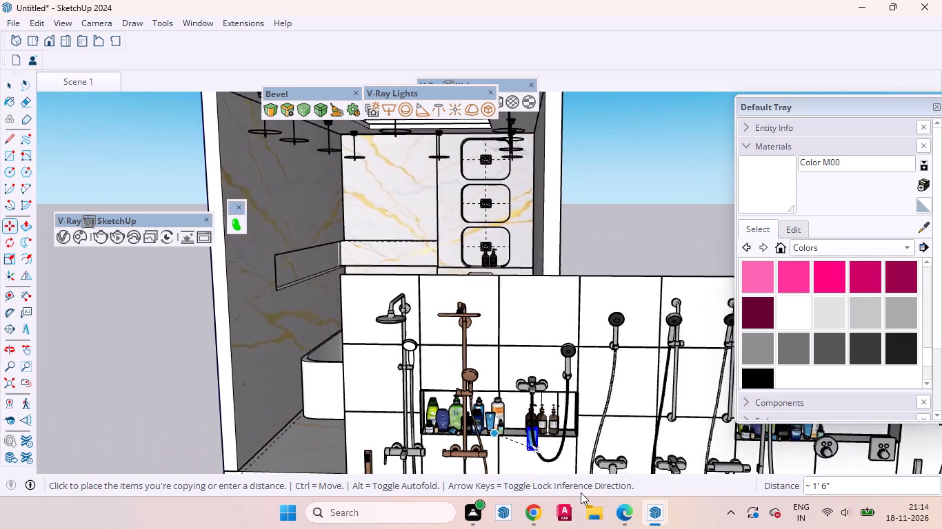
scroll(581, 492, "down", 6)
scroll(488, 253, "up", 20)
scroll(488, 253, "up", 1)
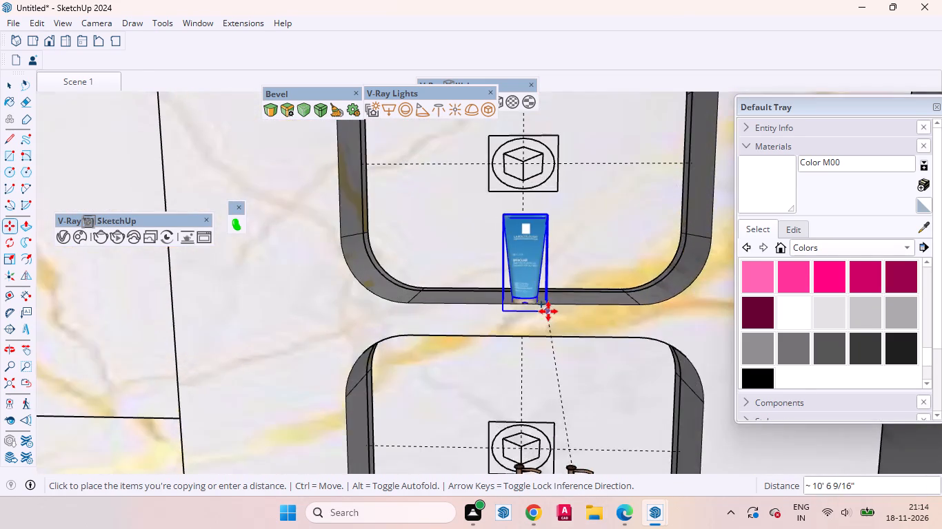
scroll(548, 311, "up", 7)
left_click(574, 287)
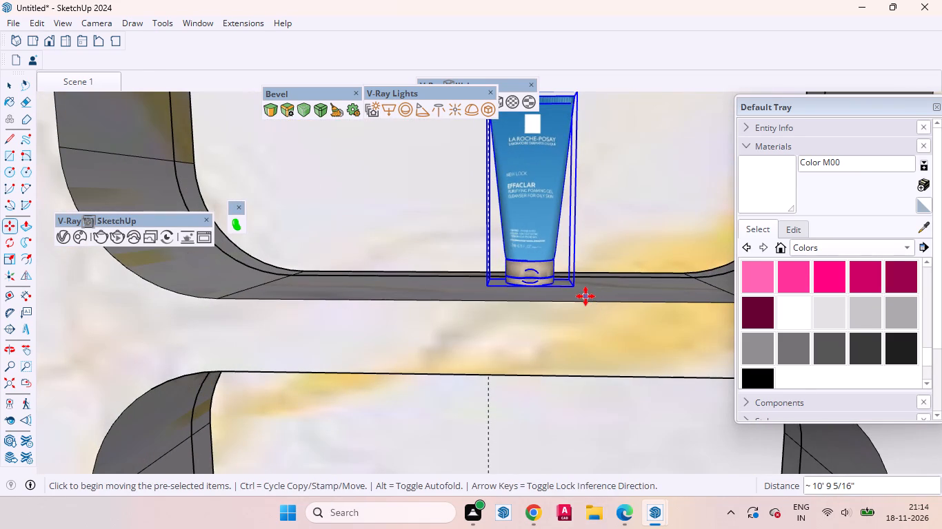
Copy the Effaclar tube sideways so a pair stands in the middle niche.
left_click(551, 287)
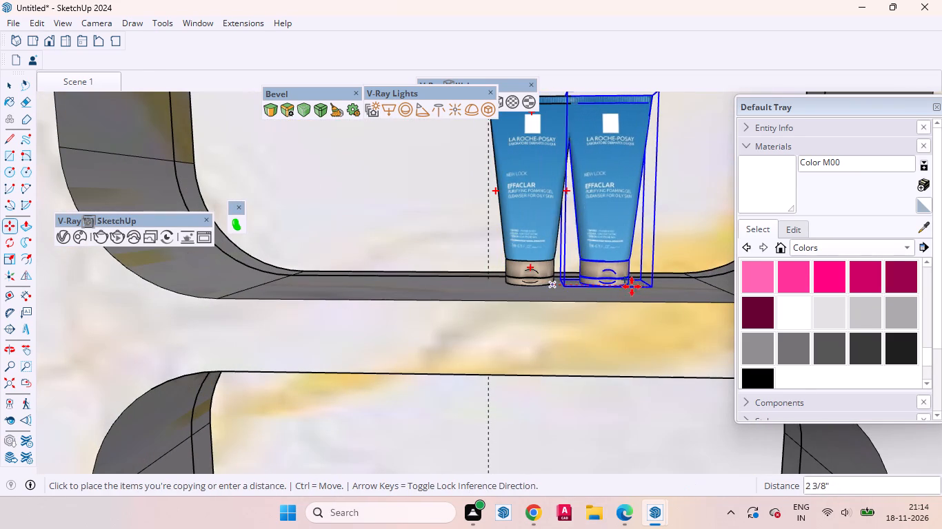
left_click(659, 290)
key("space")
scroll(536, 309, "down", 13)
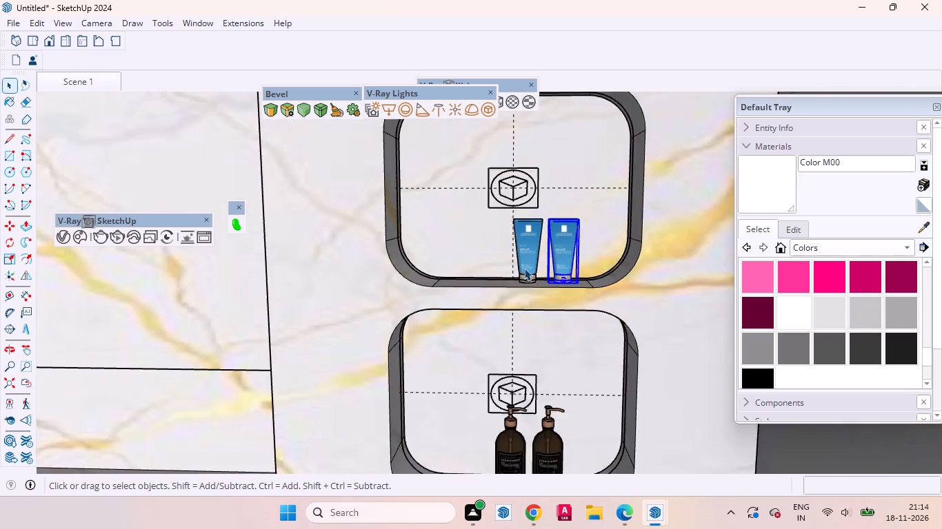
Move the green Fa pump bottle from the imported wall's niche into the bathroom, in front of the rounded wall niches.
scroll(524, 268, "down", 20)
left_click(626, 282)
scroll(563, 431, "up", 5)
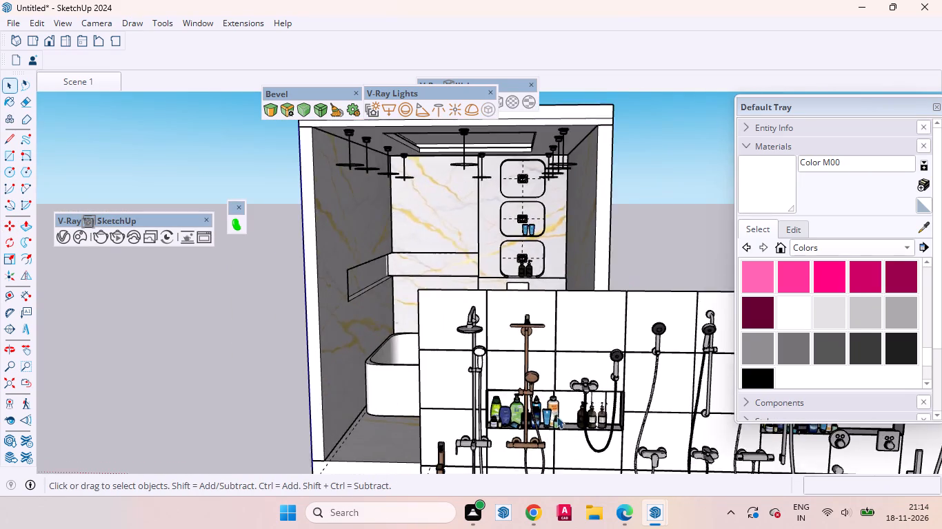
scroll(557, 416, "up", 9)
scroll(548, 444, "down", 3)
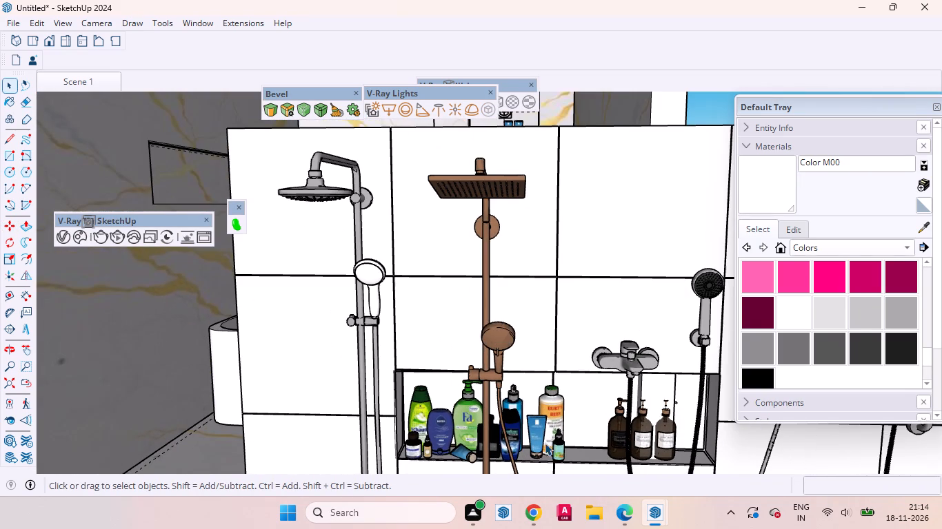
left_click(458, 418)
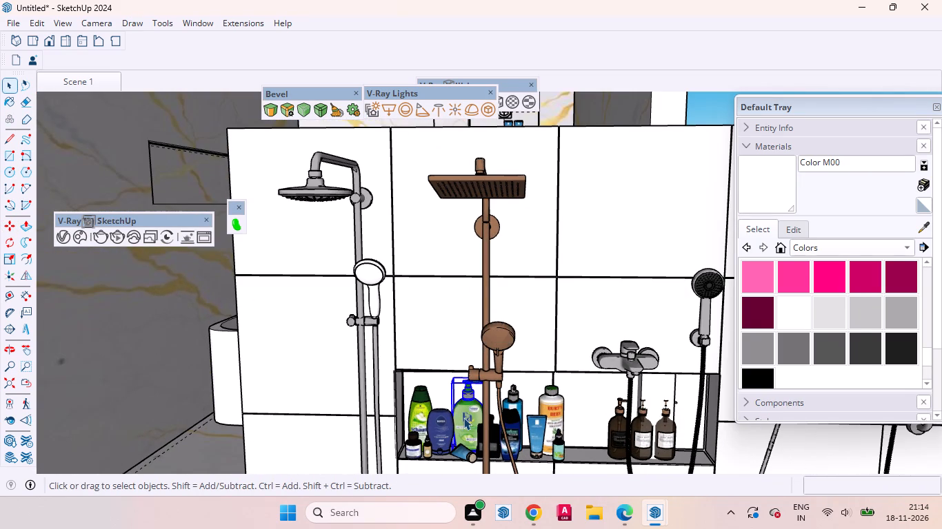
key("m")
left_click(464, 415)
scroll(428, 433, "down", 6)
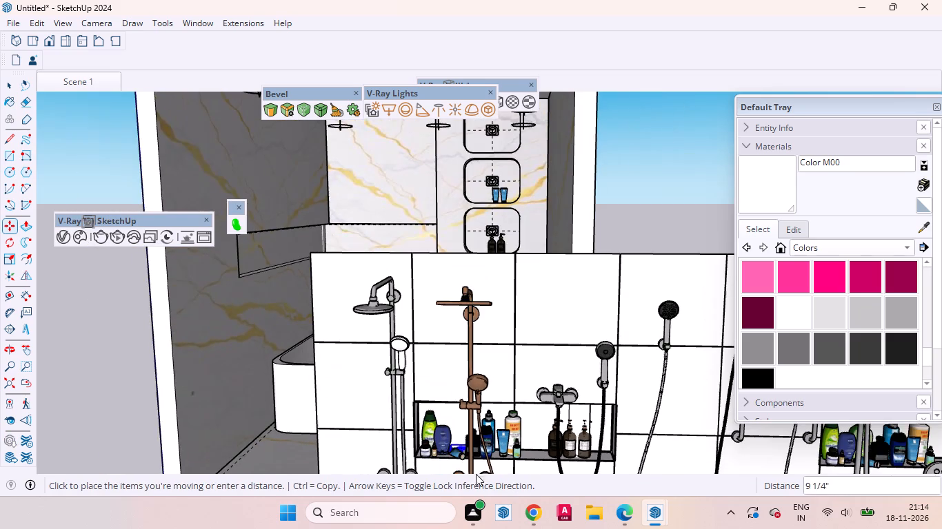
scroll(476, 474, "down", 3)
scroll(505, 487, "up", 1)
scroll(507, 488, "down", 7)
scroll(494, 120, "up", 17)
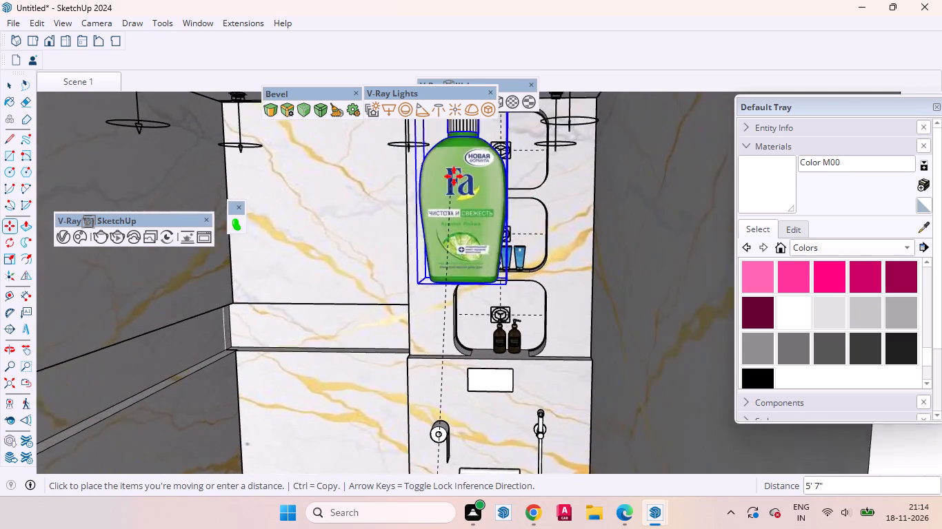
scroll(454, 176, "up", 6)
left_click(465, 217)
Move the Fa bottle along the green axis, deeper into the bathroom toward the back wall.
scroll(475, 287, "down", 7)
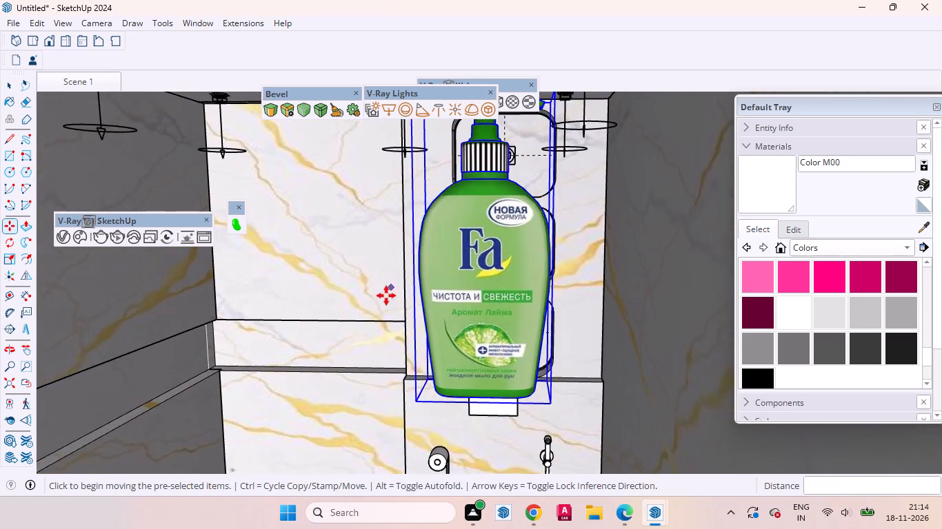
scroll(386, 295, "down", 10)
scroll(425, 306, "up", 1)
scroll(425, 306, "down", 1)
middle_click_drag(434, 329, 279, 400)
left_click(382, 298)
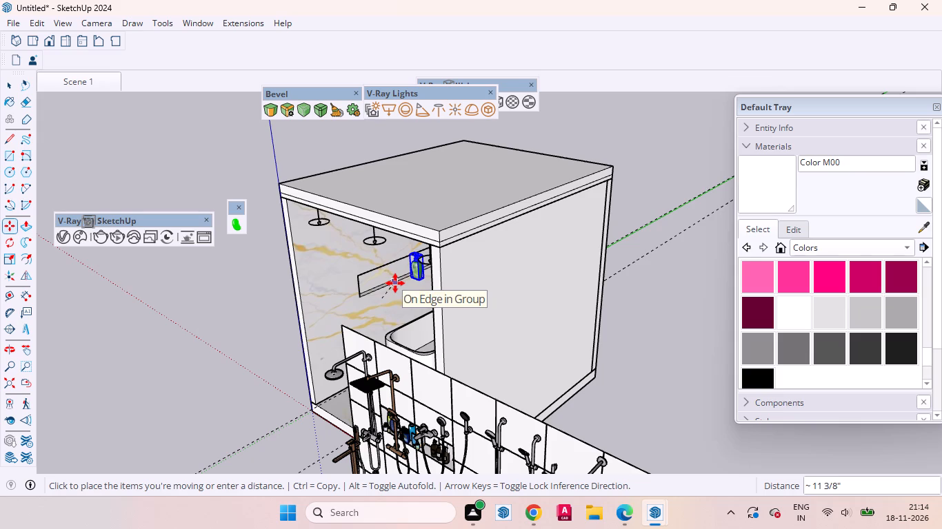
key("Left")
left_click(413, 282)
Move the green Fa pump bottle along the green axis, deeper toward the back wall with the rounded niches.
middle_click_drag(404, 284, 523, 287)
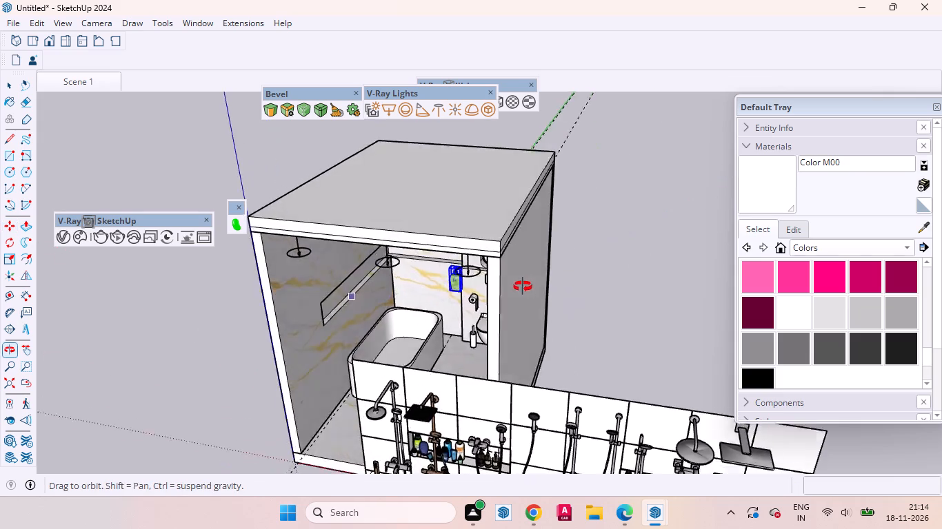
middle_click_drag(523, 287, 573, 271)
scroll(561, 276, "up", 1)
left_click(437, 310)
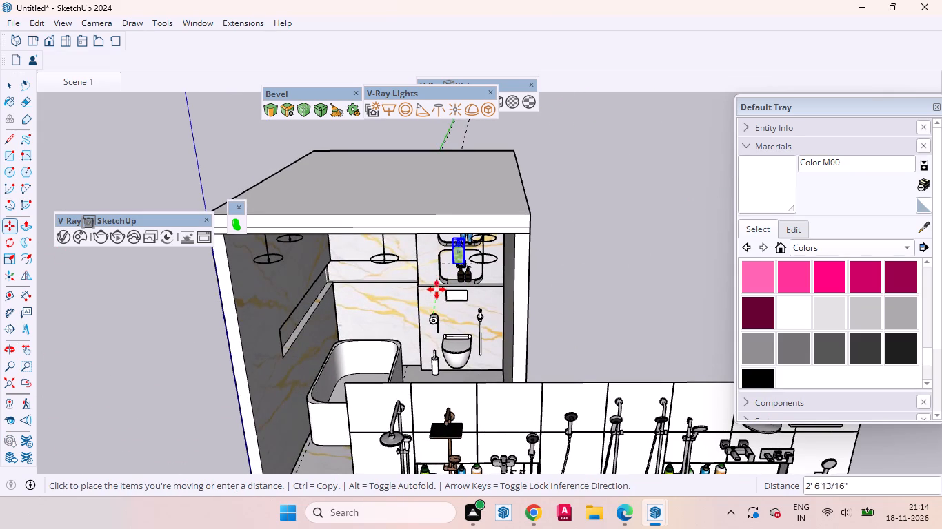
key("Left")
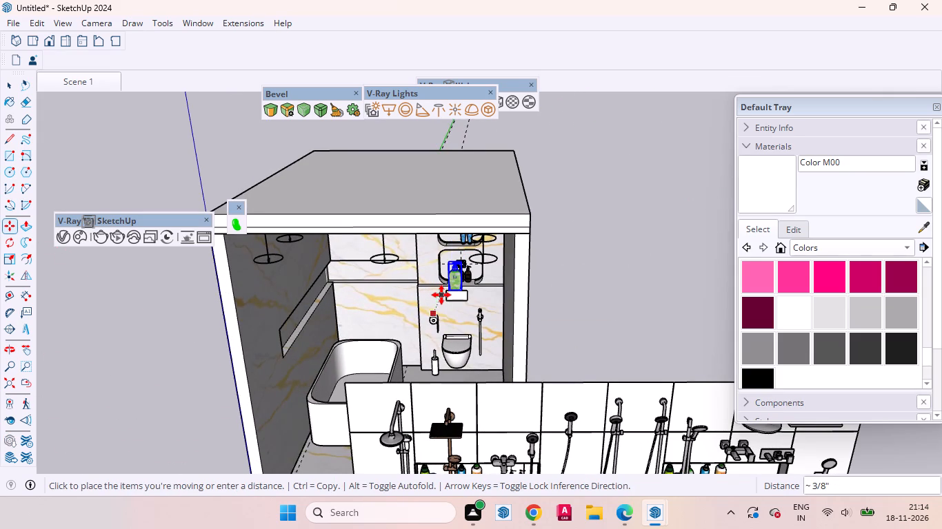
left_click(445, 271)
middle_click_drag(447, 293, 609, 290)
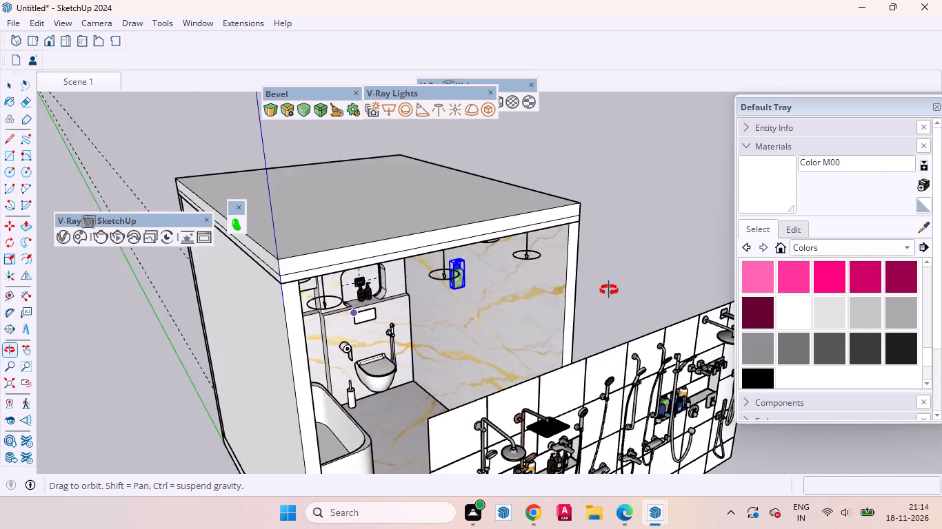
middle_click_drag(609, 290, 632, 280)
left_click(503, 313)
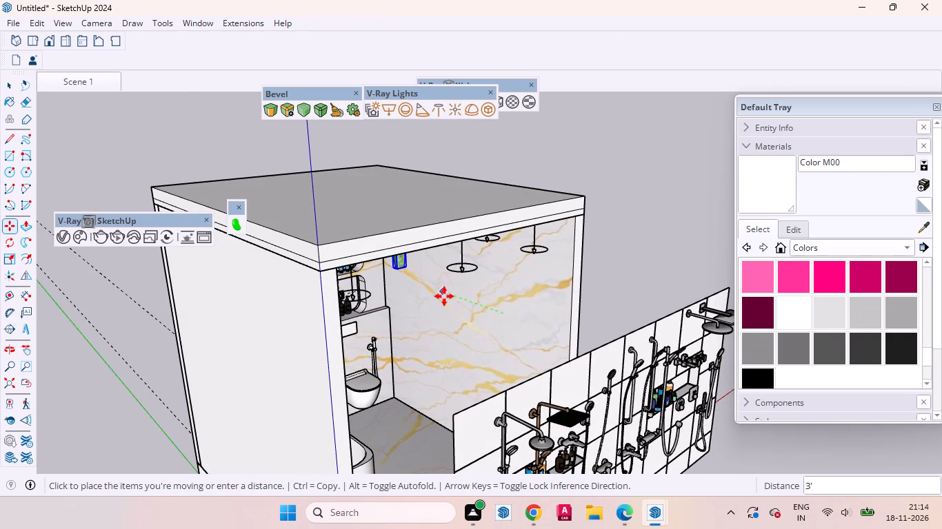
left_click(411, 282)
Move the Fa bottle back to the niche wall and about 7 3/4" up into the top rounded niche.
scroll(387, 276, "up", 4)
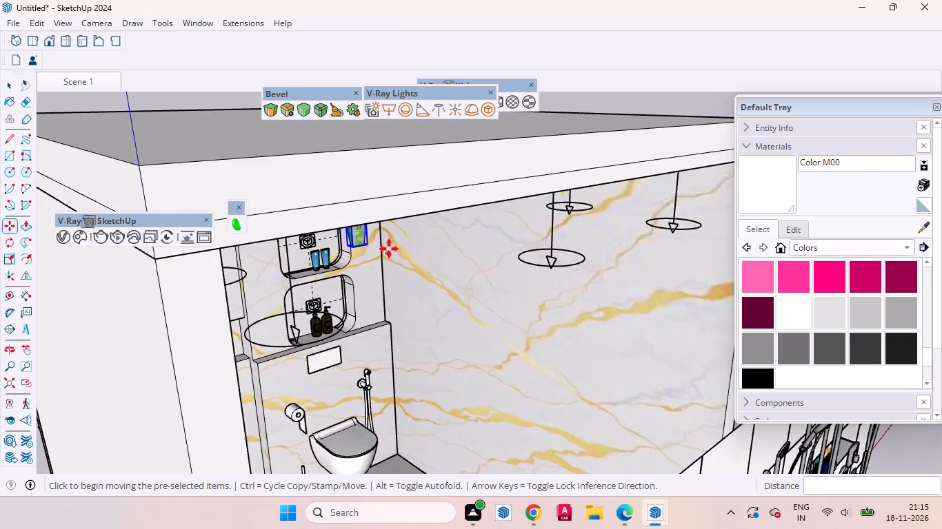
scroll(389, 249, "up", 6)
middle_click_drag(383, 251, 501, 247)
left_click(597, 271)
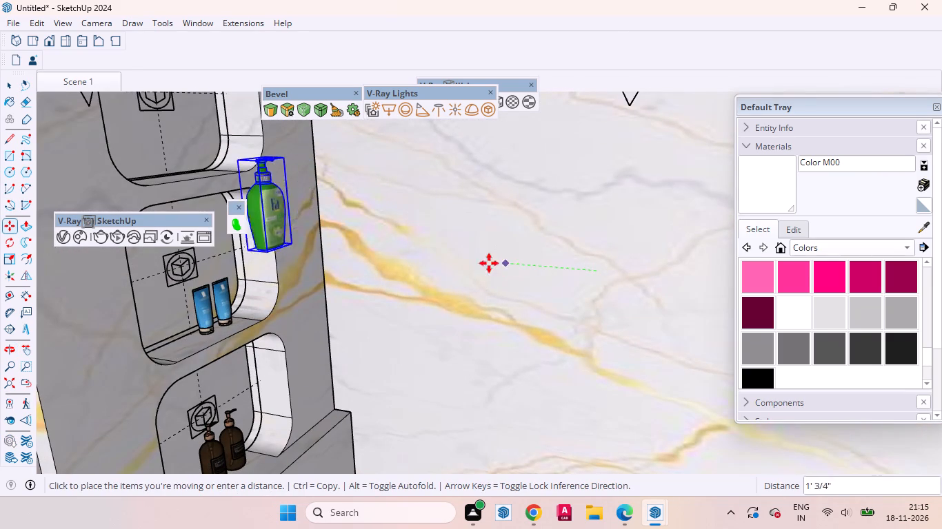
left_click(437, 258)
left_click(471, 263)
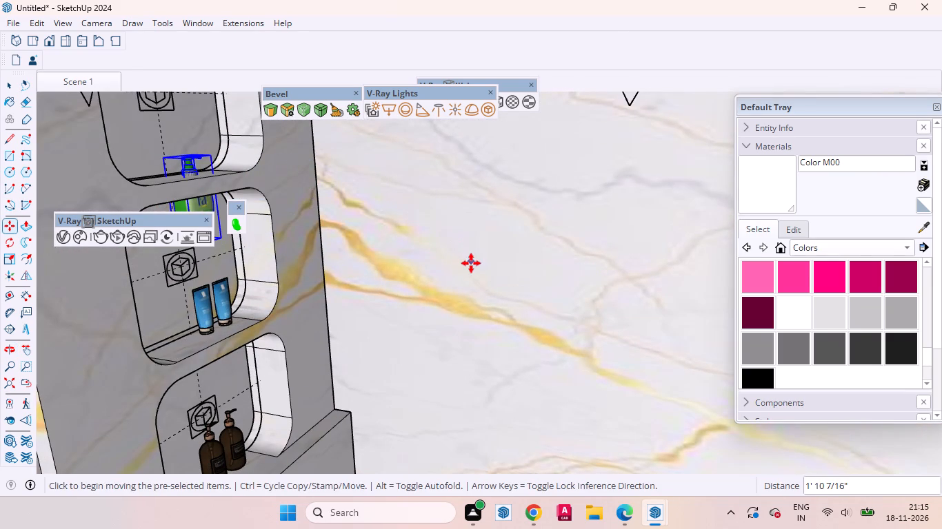
left_click(471, 207)
key("space")
Raise the Fa bottle about 3/8" along the blue axis so it stands on the top niche's floor.
middle_click_drag(465, 288, 227, 276)
scroll(394, 320, "down", 2)
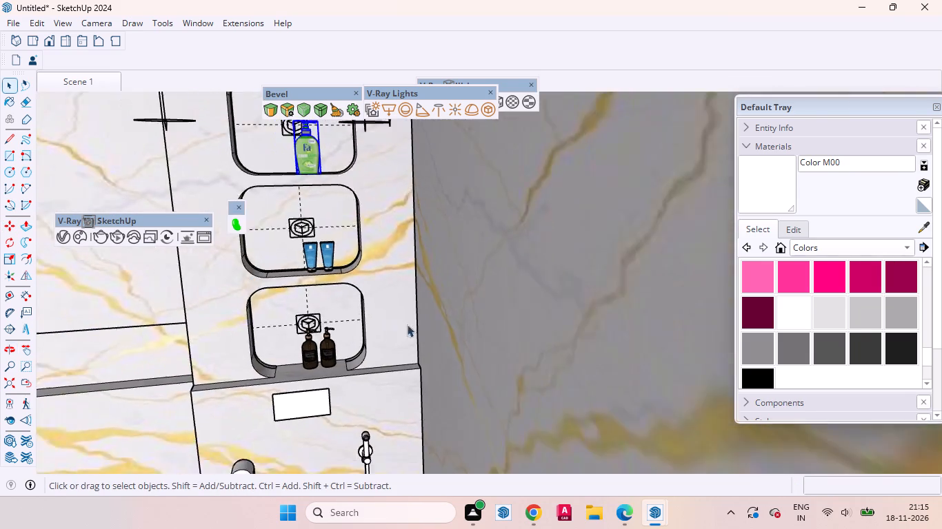
scroll(407, 324, "down", 6)
scroll(370, 258, "up", 20)
scroll(370, 258, "up", 2)
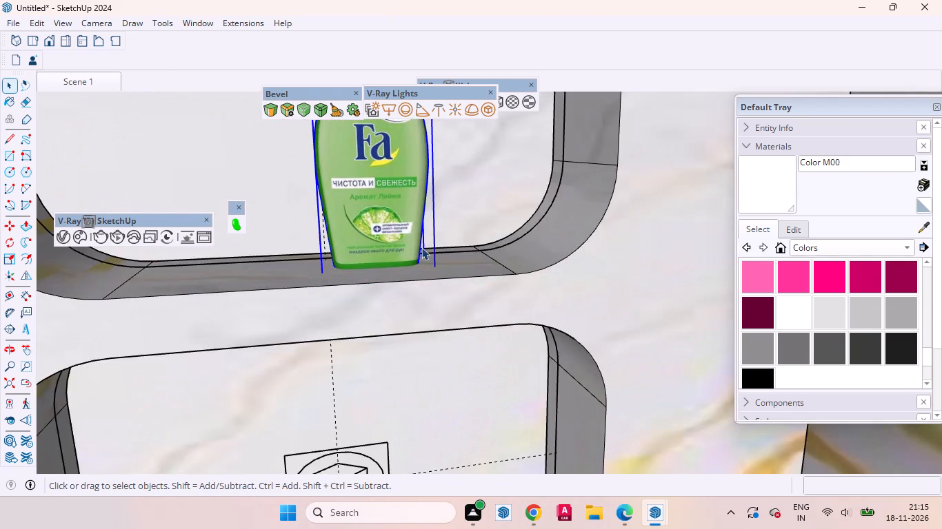
middle_click_drag(421, 282, 419, 321)
scroll(434, 262, "up", 4)
key("m")
left_click(483, 271)
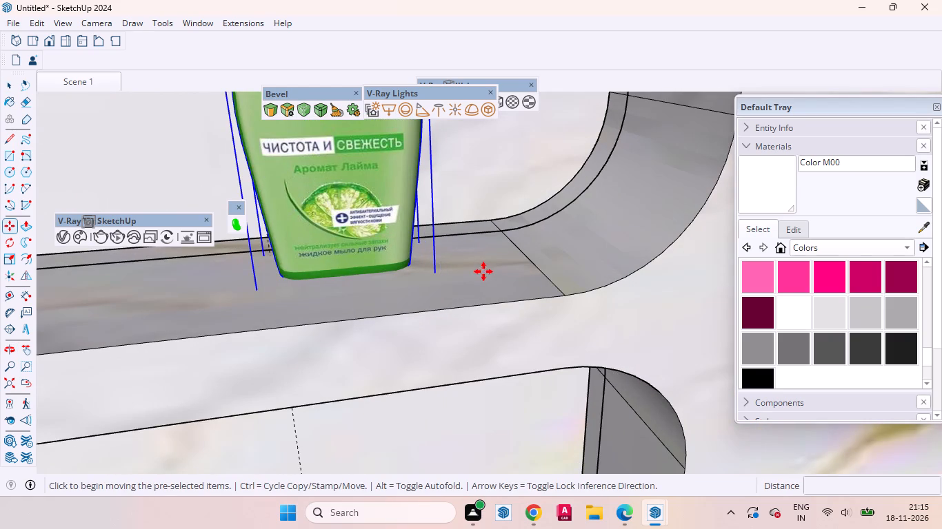
key("Up")
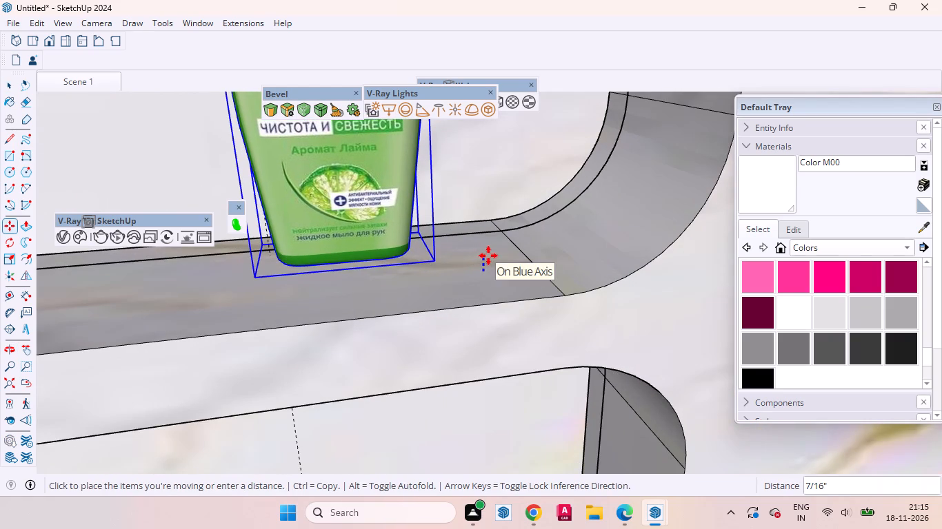
left_click(488, 258)
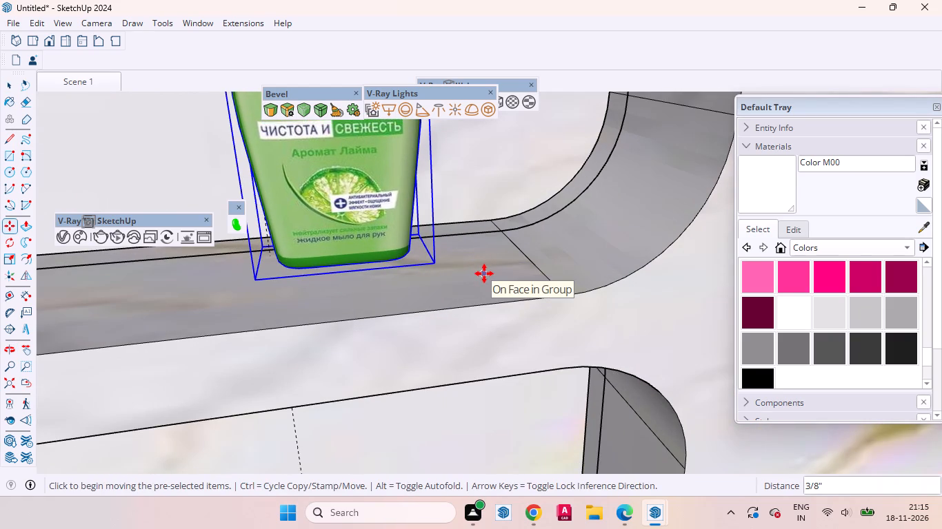
Copy the Fa bottle sideways by about 4 13/16" to form a pair in the top niche.
left_click(484, 273)
left_click(290, 286)
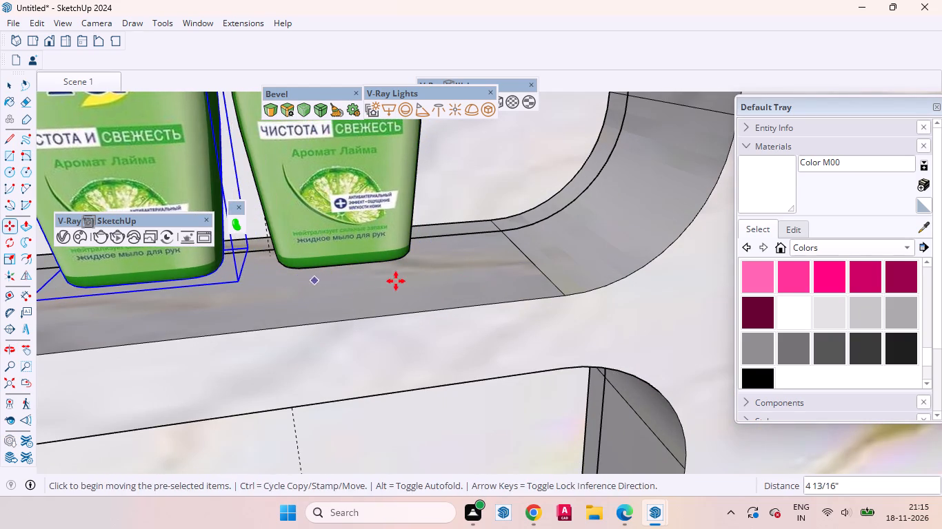
key("space")
Copy the black Baldessarini bottle from the imported wall's niche onto the long recessed ledge in the bathroom's back wall.
left_click(64, 77)
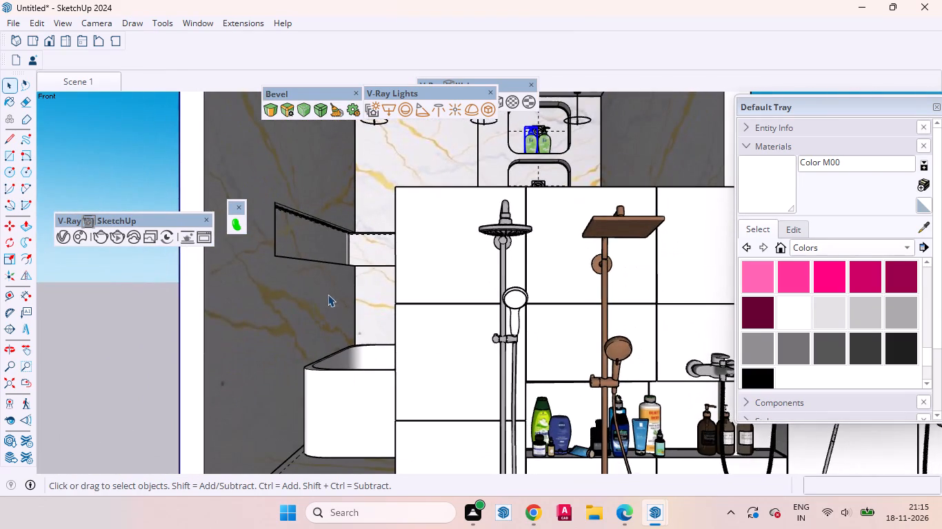
scroll(328, 294, "down", 3)
scroll(489, 375, "up", 13)
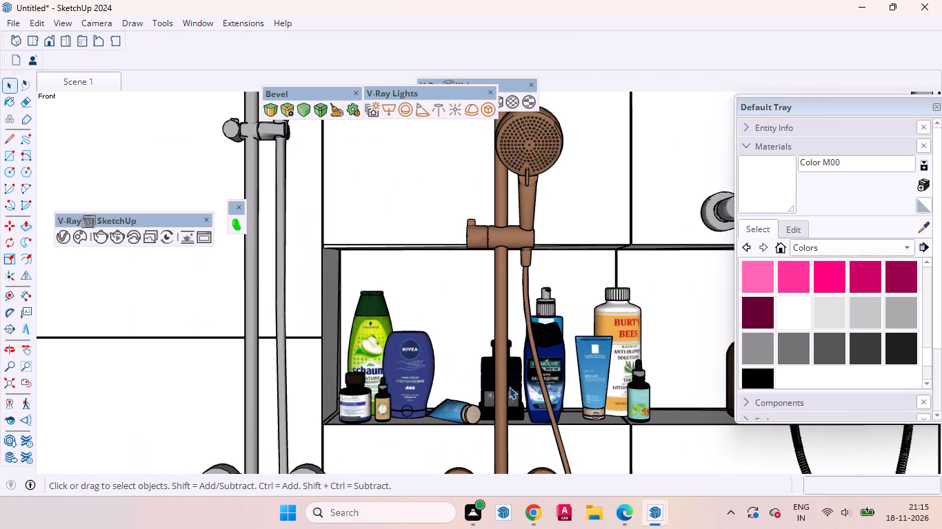
left_click(514, 384)
scroll(503, 397, "up", 6)
middle_click_drag(542, 412, 478, 468)
key("m")
left_click_drag(521, 440, 512, 461)
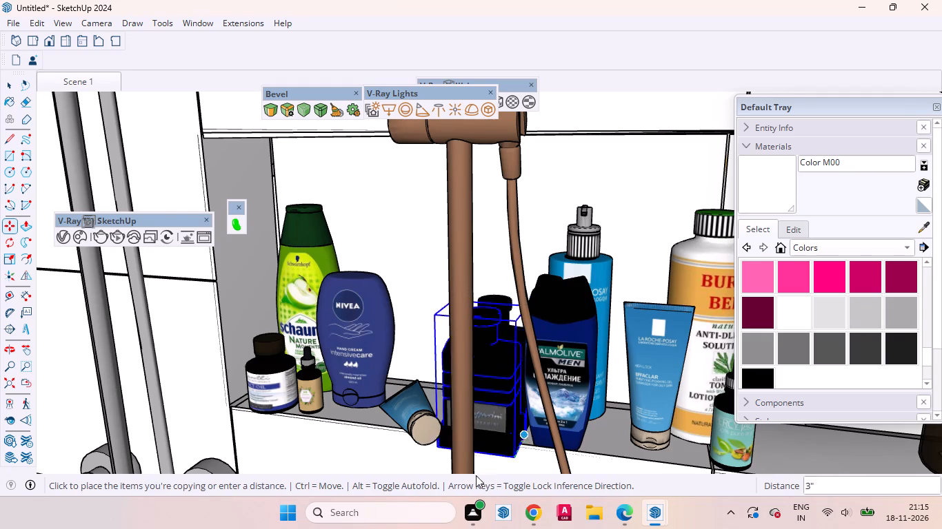
scroll(584, 465, "down", 20)
scroll(584, 465, "down", 8)
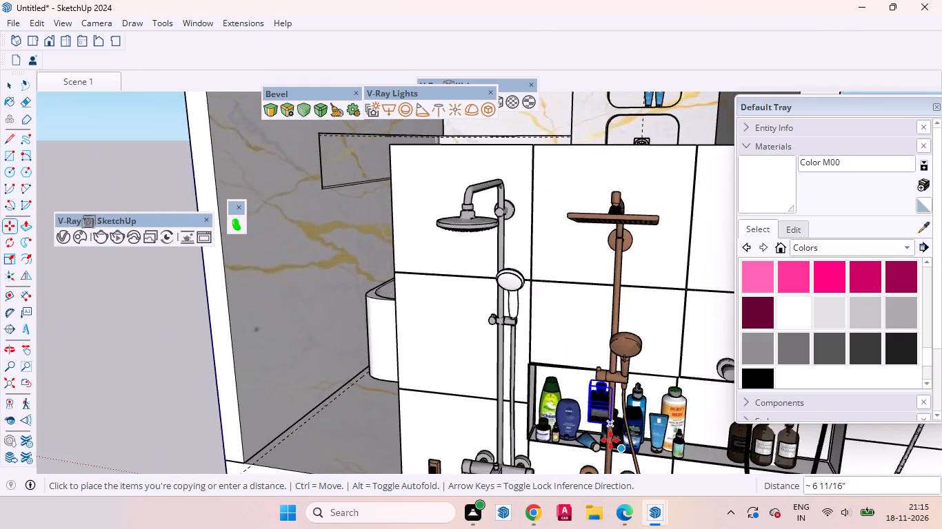
scroll(610, 440, "down", 5)
scroll(421, 211, "up", 18)
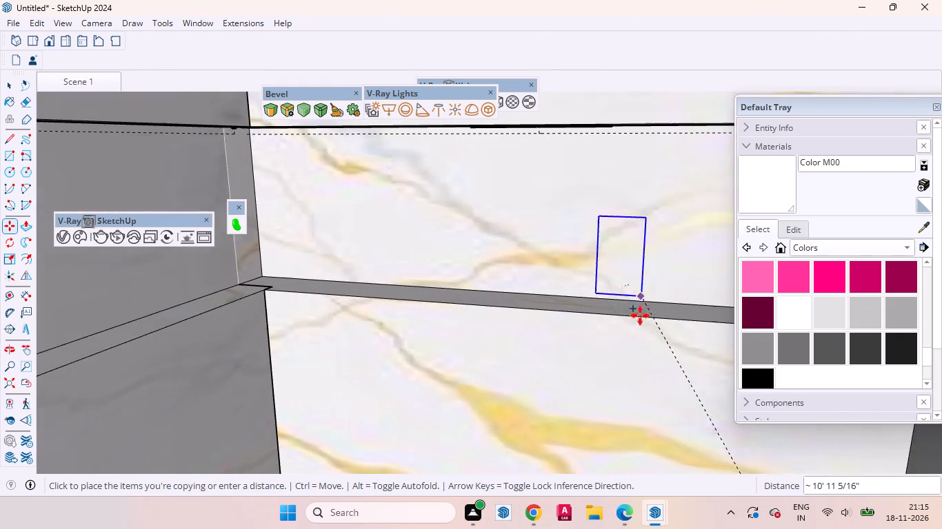
scroll(640, 315, "up", 4)
left_click(643, 313)
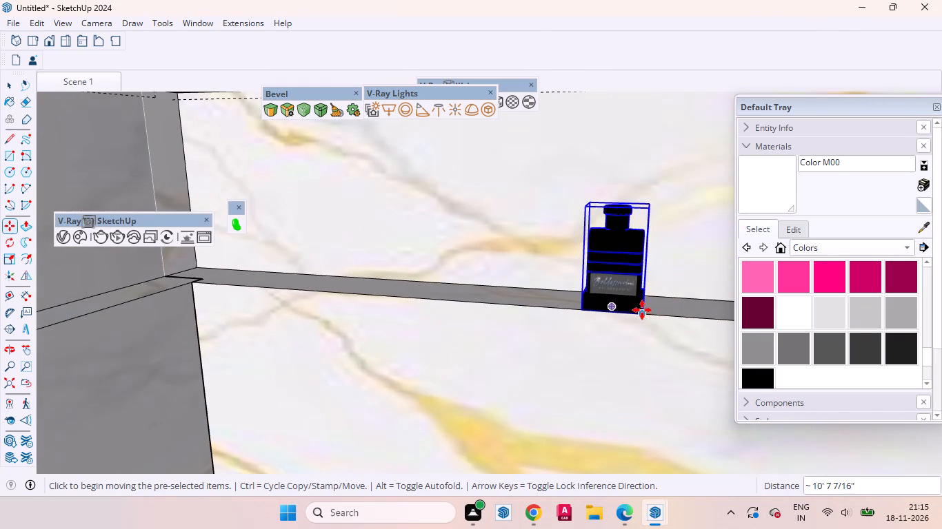
Shift the copied Baldessarini bottle slightly inward so its base sits fully on the recessed ledge.
scroll(642, 310, "up", 8)
middle_click_drag(665, 307, 433, 360)
left_click(583, 393)
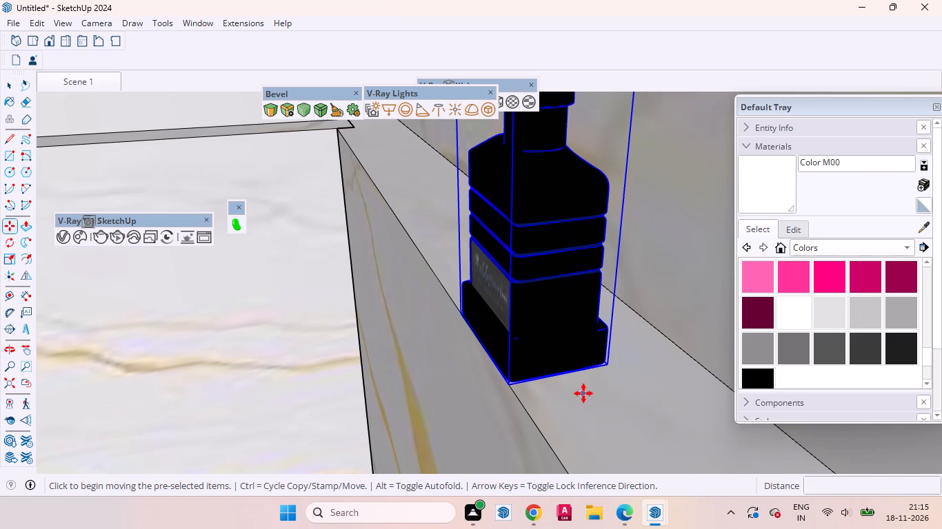
left_click(604, 387)
middle_click_drag(594, 397, 828, 409)
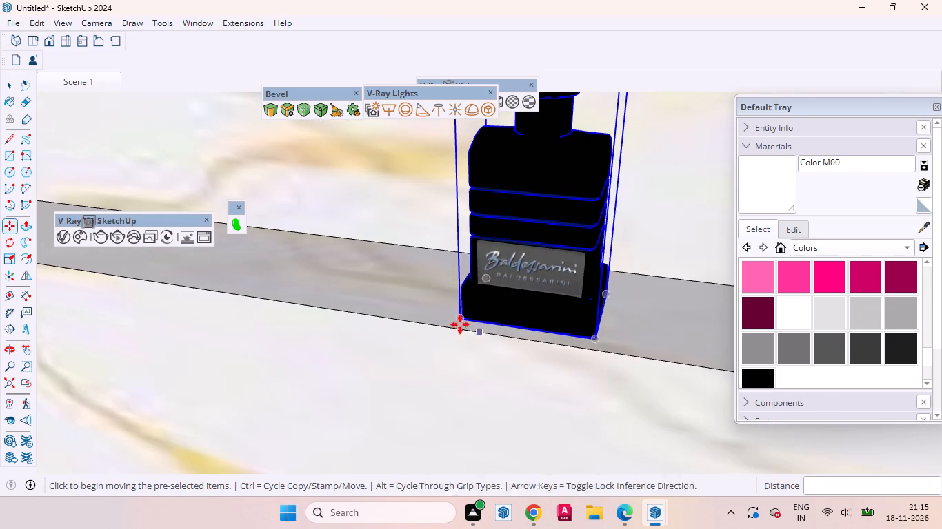
Copy the Baldessarini bottle sideways by about 4" so a pair stands on the long recessed ledge.
key("m")
left_click(414, 302)
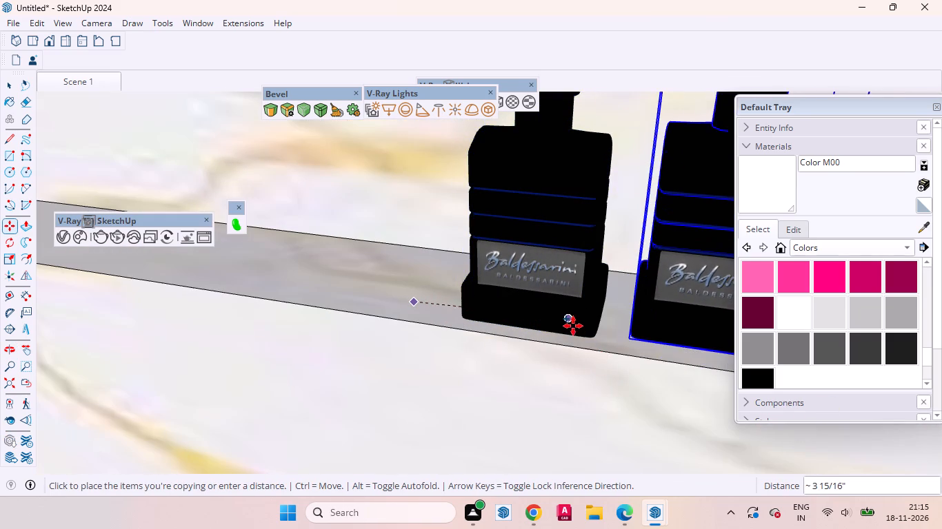
left_click(563, 331)
key("space")
Look over the toiletries in the imported shower wall's niches to choose another product for the bathroom.
scroll(428, 303, "down", 3)
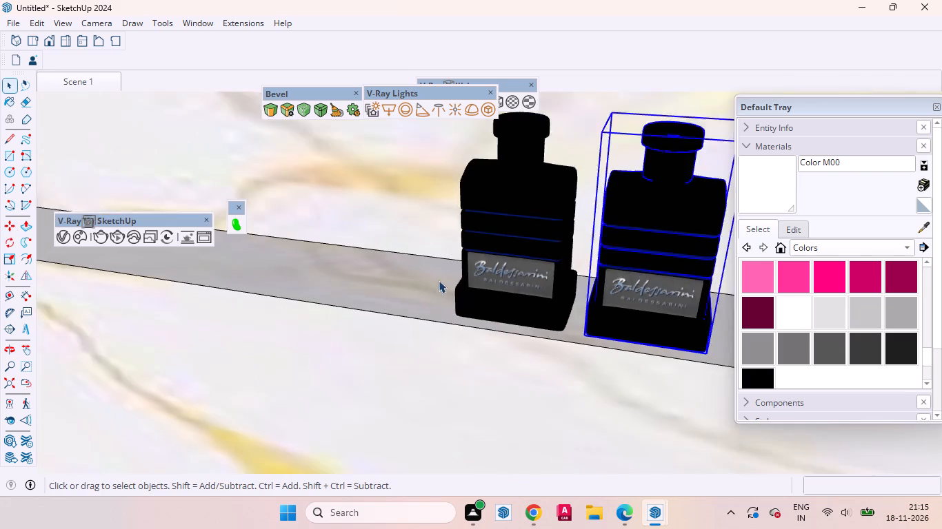
scroll(439, 280, "down", 20)
scroll(439, 280, "down", 15)
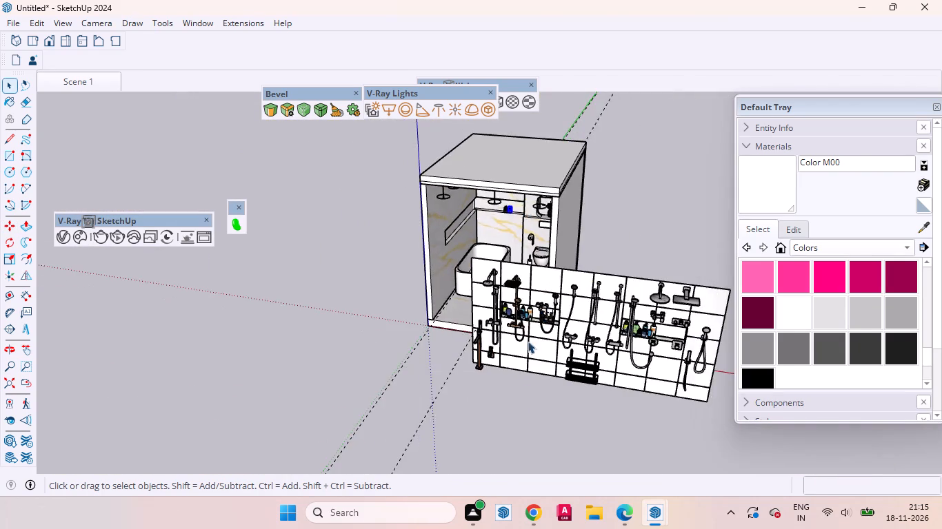
scroll(594, 409, "up", 20)
scroll(594, 409, "up", 1)
scroll(581, 292, "down", 3)
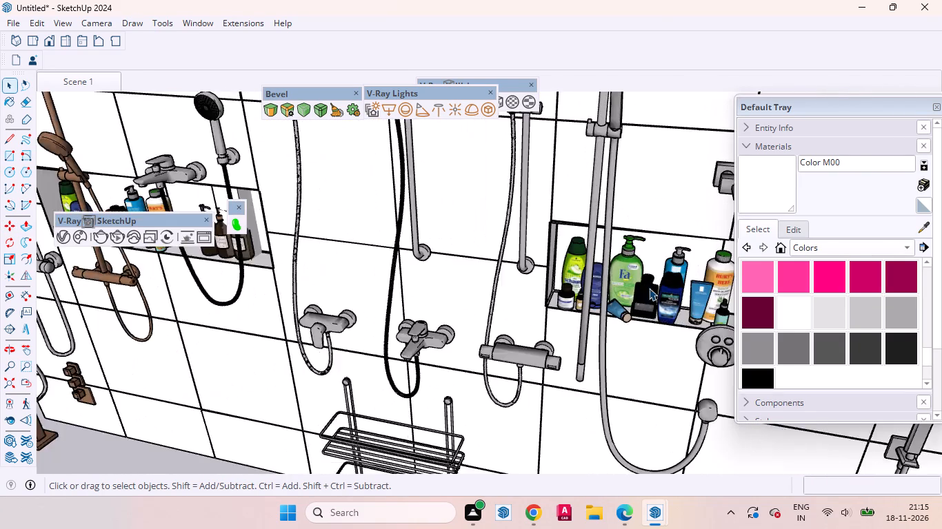
scroll(649, 288, "down", 6)
scroll(469, 295, "up", 4)
scroll(654, 291, "down", 9)
scroll(281, 257, "up", 3)
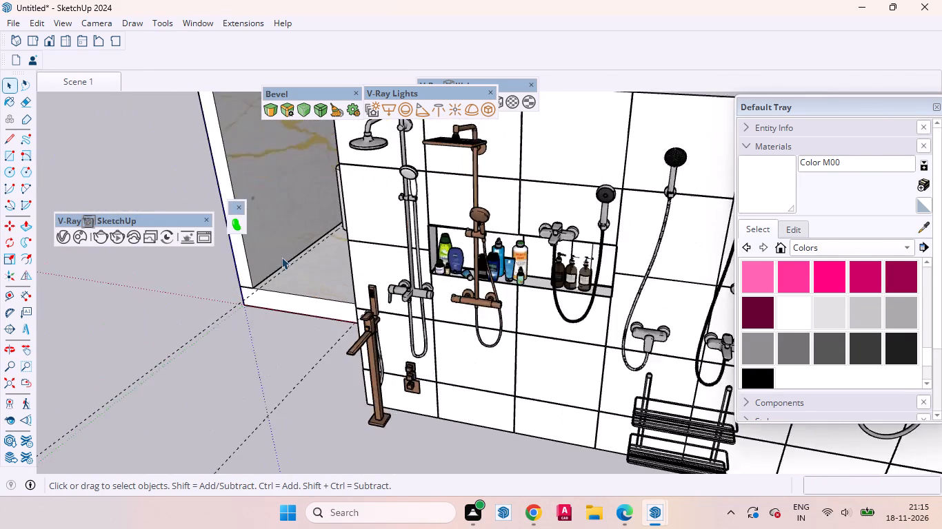
scroll(281, 257, "up", 19)
scroll(497, 293, "down", 4)
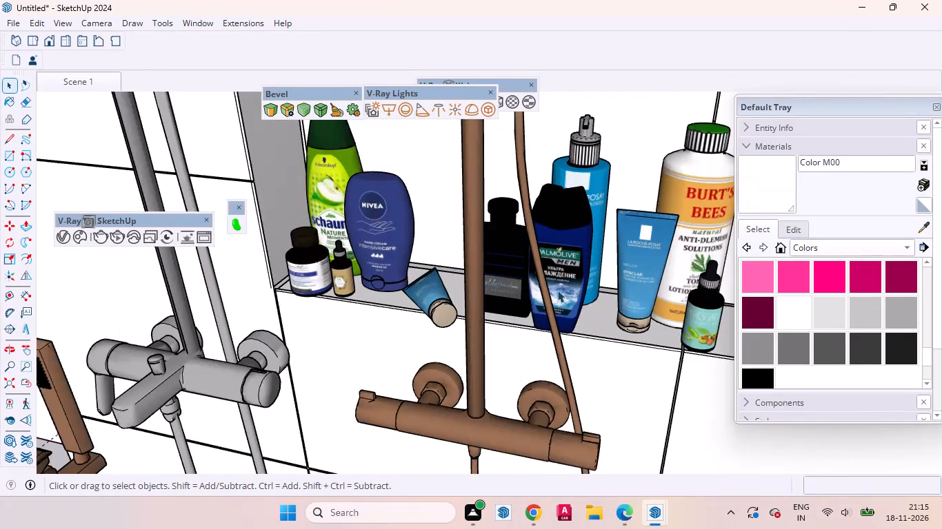
scroll(574, 289, "up", 3)
left_click(571, 284)
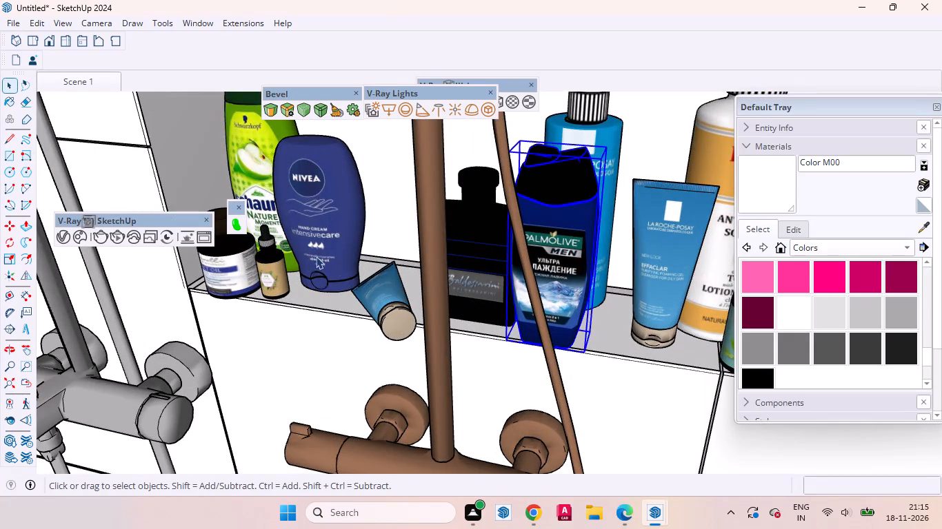
Rotate the blue Nivea hand cream bottle in the imported wall's niche 90 degrees about the vertical axis.
left_click(312, 254)
key("m")
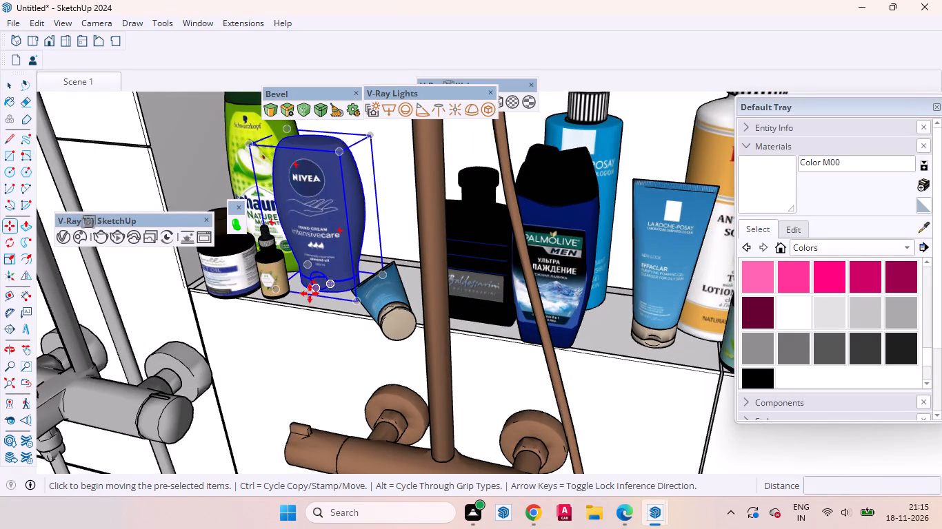
scroll(307, 300, "up", 6)
key("q")
scroll(309, 304, "up", 2)
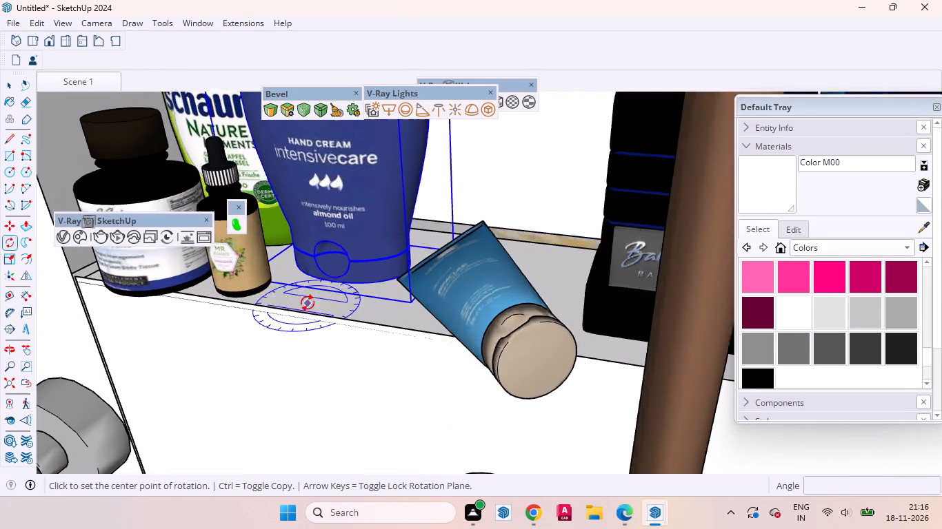
scroll(308, 303, "up", 6)
left_click(245, 279)
left_click(325, 304)
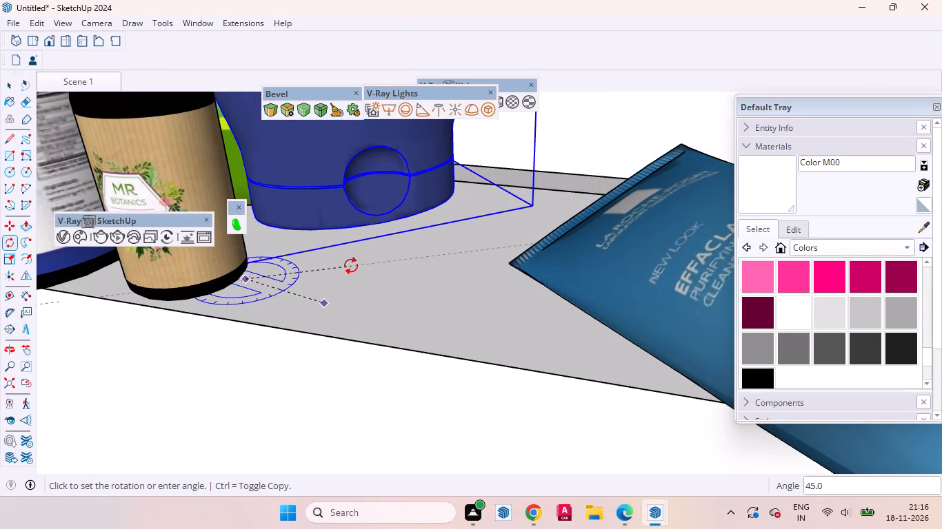
type("90")
key("shift+Return")
key("space")
Move the blue Nivea hand cream bottle from the imported shower wall onto the recessed side-wall ledge above the bathtub.
scroll(394, 255, "down", 4)
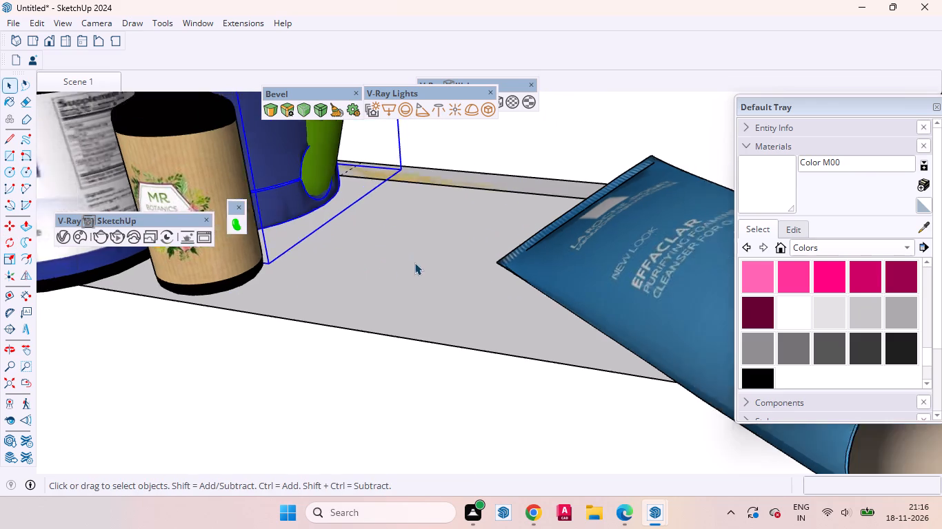
key("m")
left_click(309, 271)
scroll(375, 360, "down", 4)
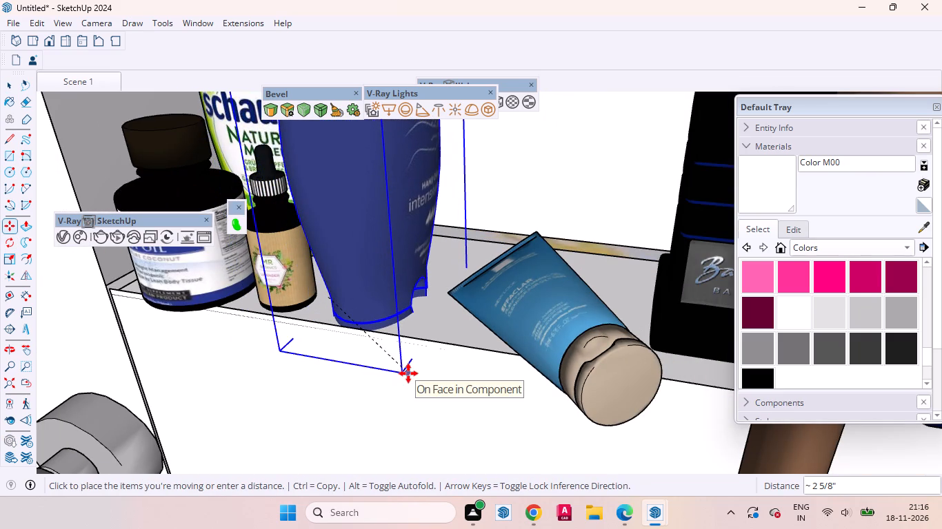
scroll(416, 375, "down", 10)
scroll(430, 387, "up", 1)
scroll(430, 387, "down", 15)
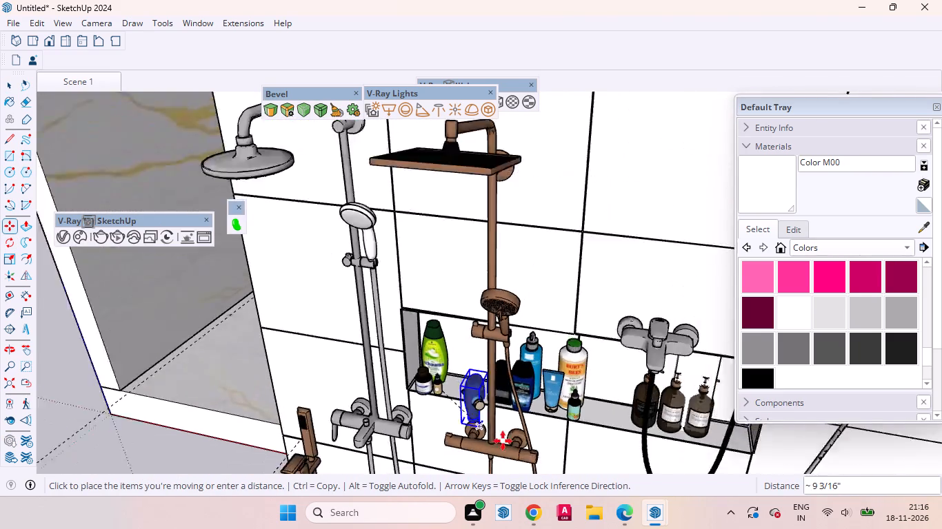
scroll(503, 441, "down", 5)
scroll(378, 177, "up", 14)
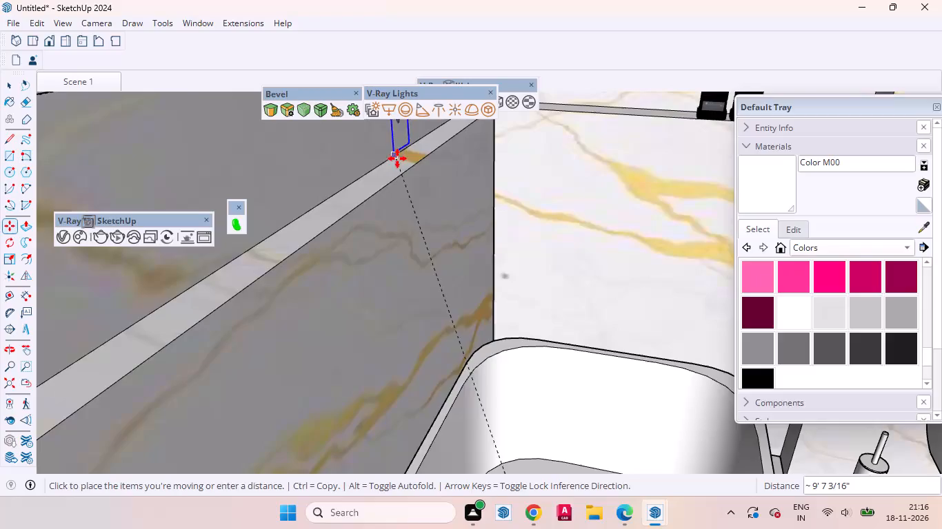
left_click(408, 164)
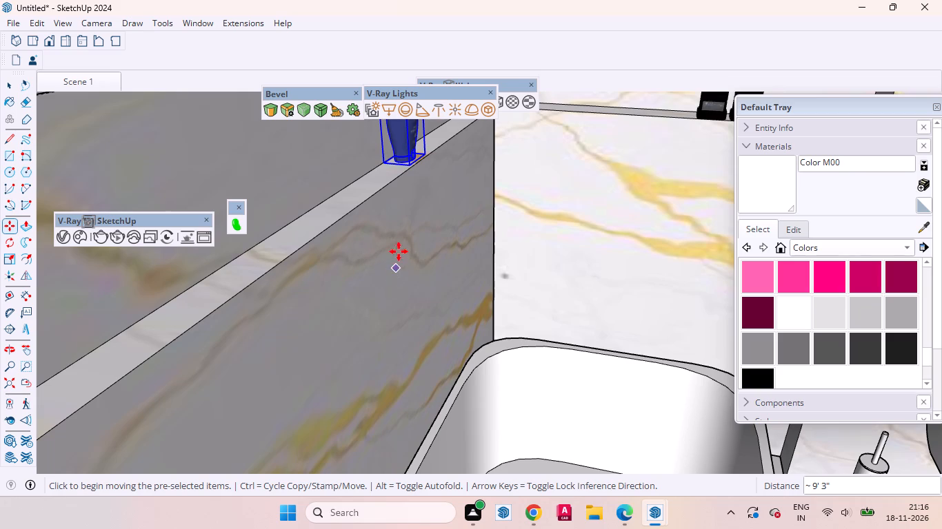
Copy the blue Nivea bottle about 4 15/16" along the side-wall ledge toward the corner to make a pair.
middle_click_drag(465, 171, 262, 198)
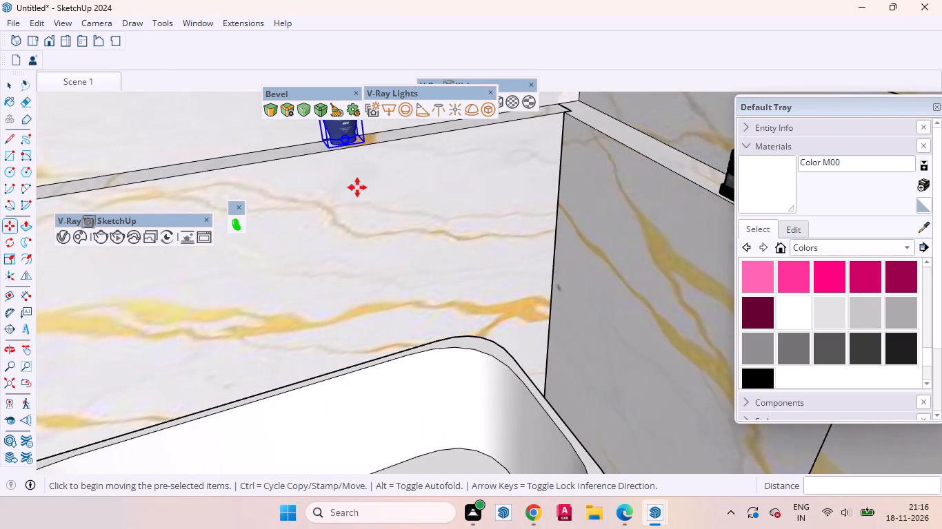
left_click(349, 193)
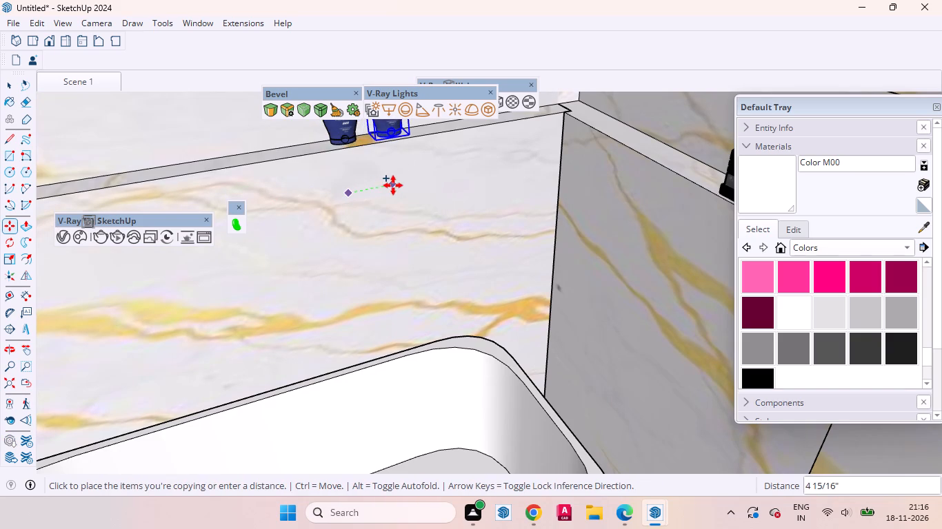
left_click(393, 185)
key("space")
Clear the selection and recall the Scene 1 view to check the toiletries placed in the bathroom.
middle_click_drag(370, 236, 492, 225)
scroll(479, 262, "down", 4)
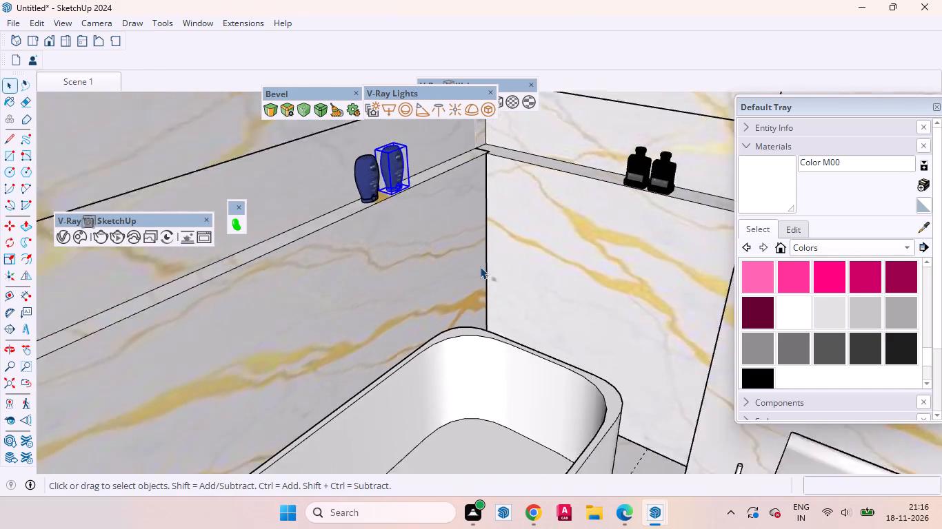
scroll(480, 267, "down", 5)
middle_click_drag(466, 283, 526, 261)
scroll(479, 279, "down", 3)
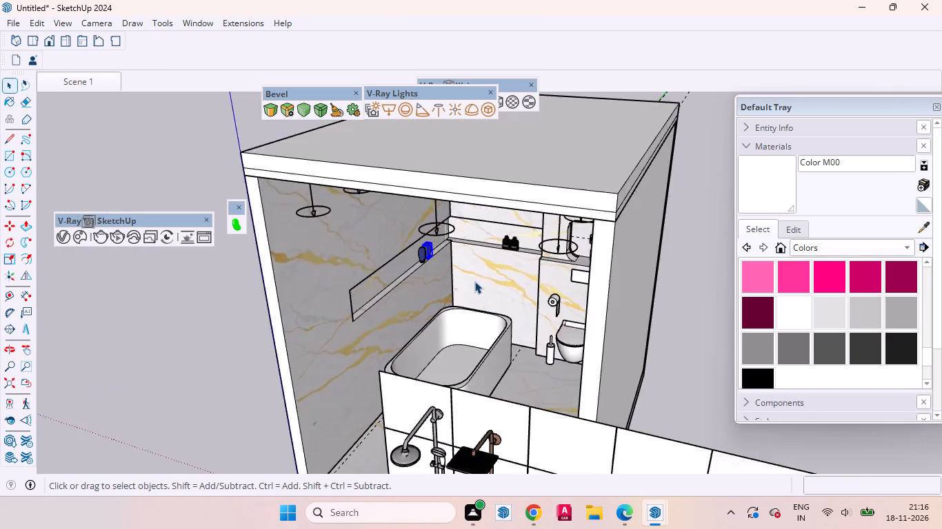
scroll(474, 281, "down", 5)
scroll(477, 267, "up", 1)
scroll(480, 267, "down", 2)
left_click(653, 273)
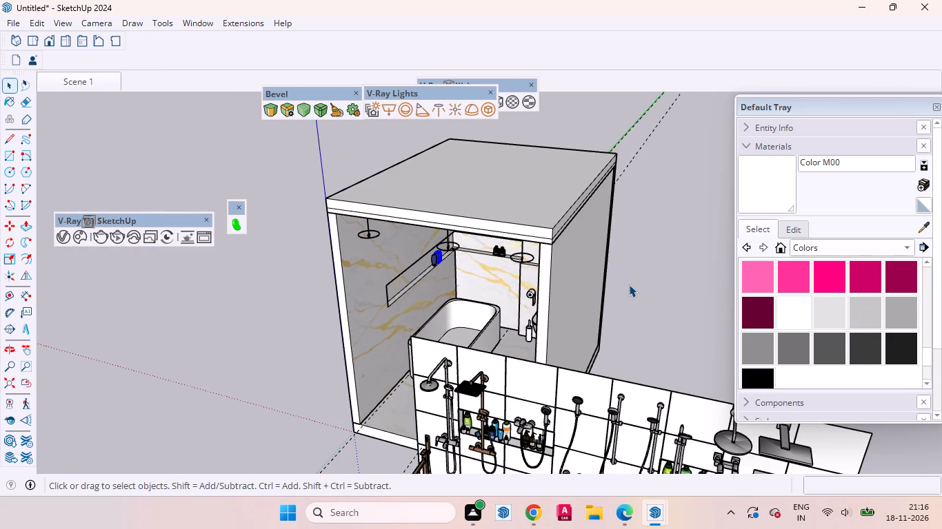
left_click(640, 283)
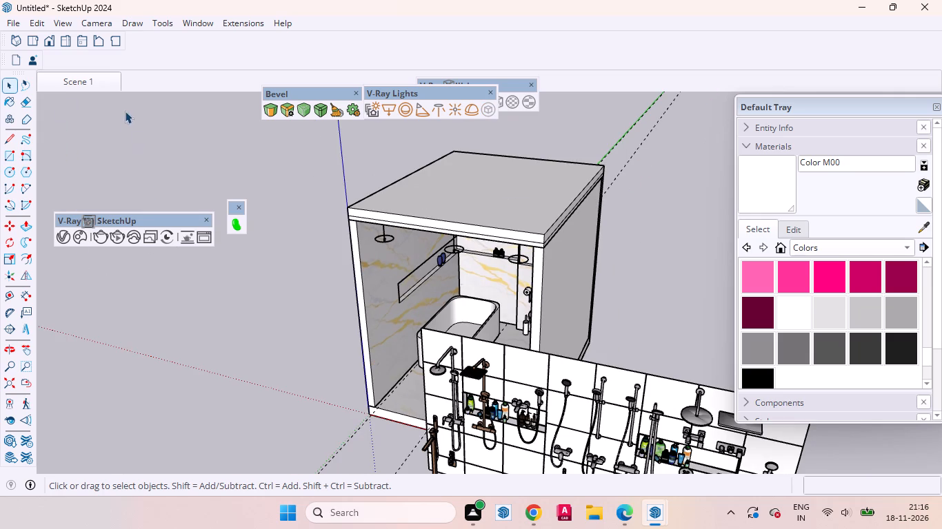
left_click(97, 76)
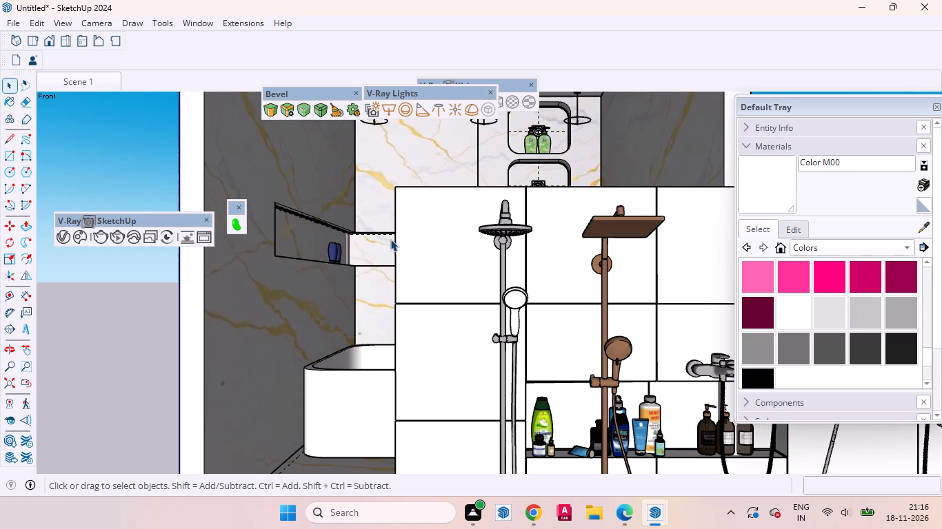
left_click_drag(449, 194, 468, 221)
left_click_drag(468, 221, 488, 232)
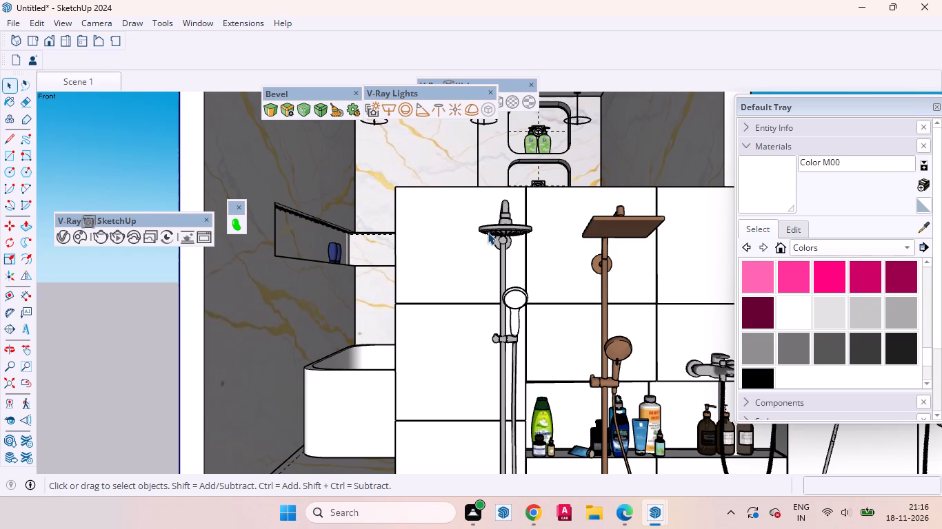
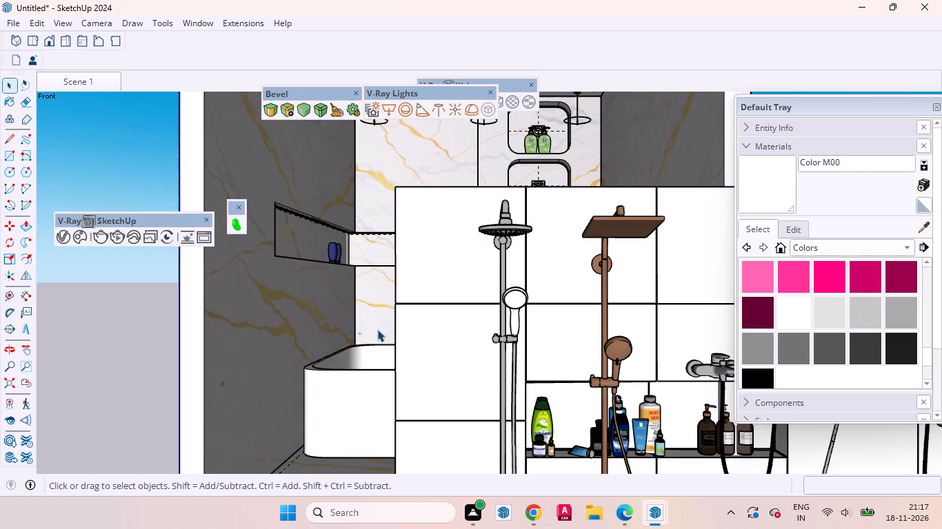
Inspect the bathroom interior around the wall niches, bathtub and shower display from several angles.
scroll(468, 328, "down", 11)
middle_click_drag(478, 353, 475, 452)
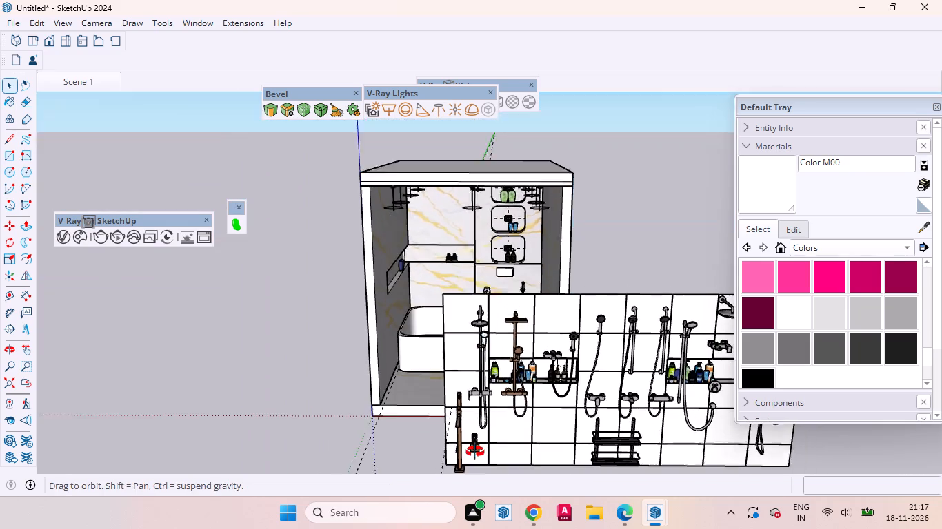
middle_click_drag(475, 452, 474, 448)
left_click(637, 224)
scroll(497, 249, "up", 17)
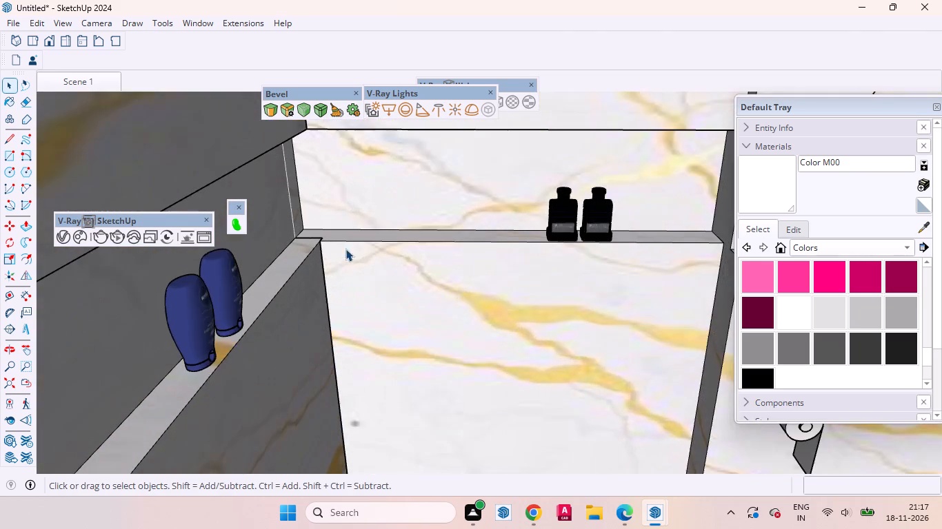
middle_click_drag(312, 288, 297, 262)
scroll(394, 246, "down", 3)
scroll(394, 246, "up", 1)
scroll(388, 253, "down", 3)
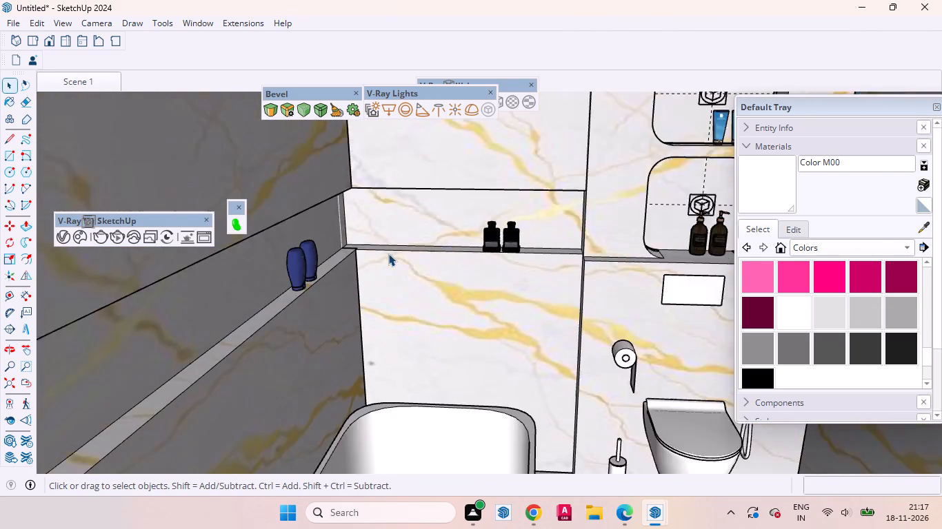
scroll(388, 253, "down", 20)
scroll(510, 315, "up", 4)
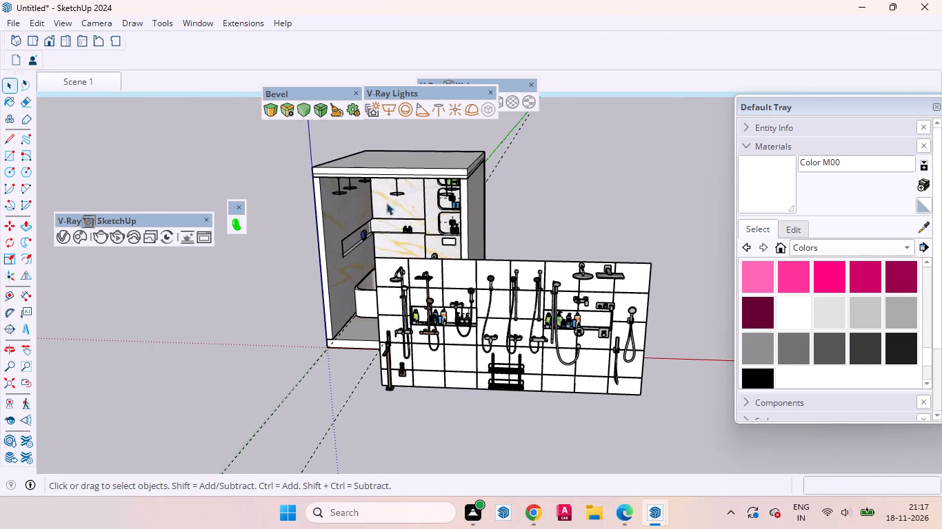
Search the 3D Warehouse models for "towels".
left_click(191, 24)
left_click(237, 134)
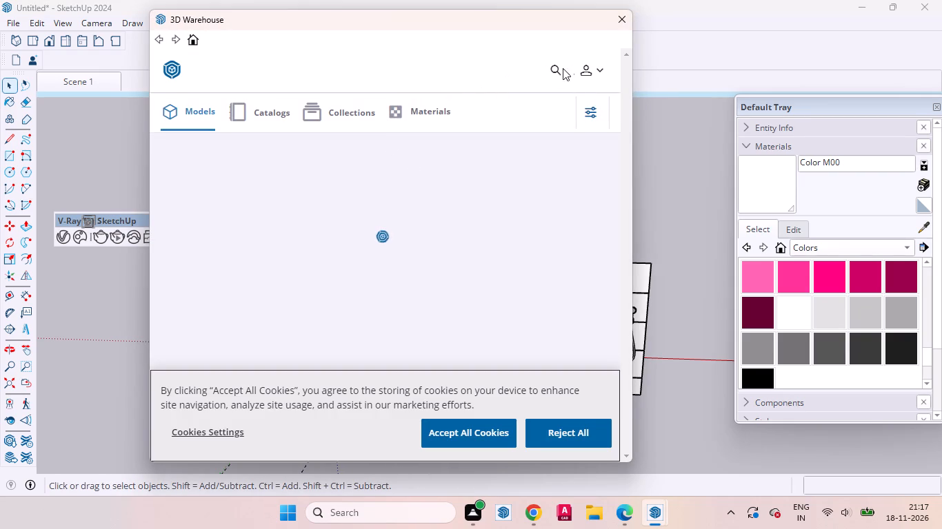
left_click(555, 70)
left_click_drag(248, 72, 136, 72)
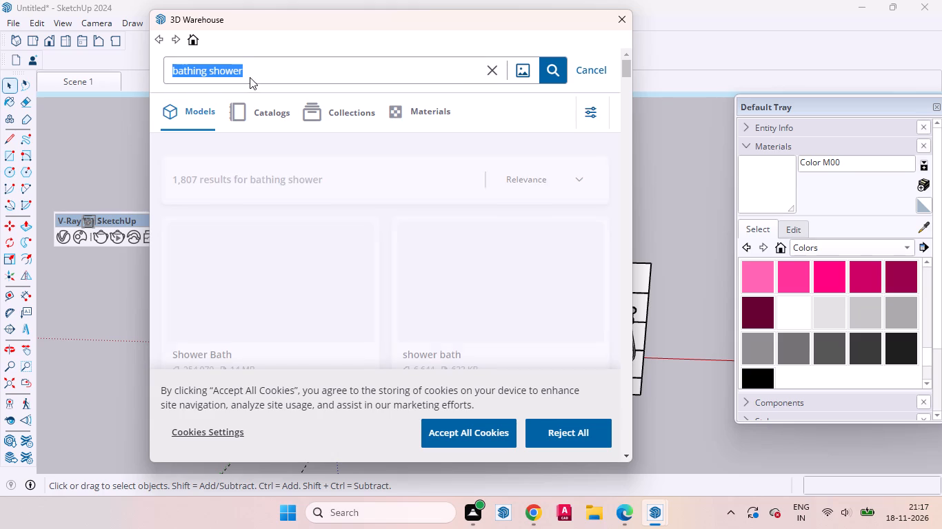
key("BackSpace")
type("towels")
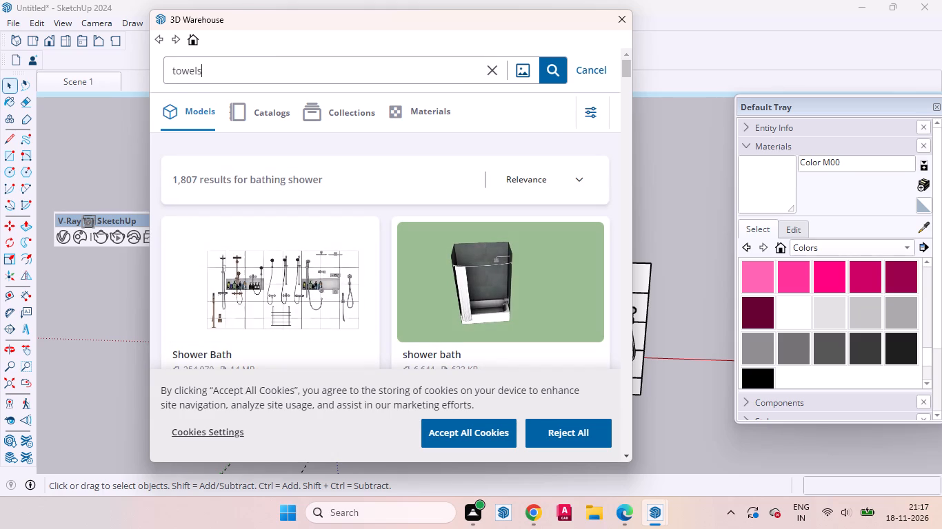
key("Return")
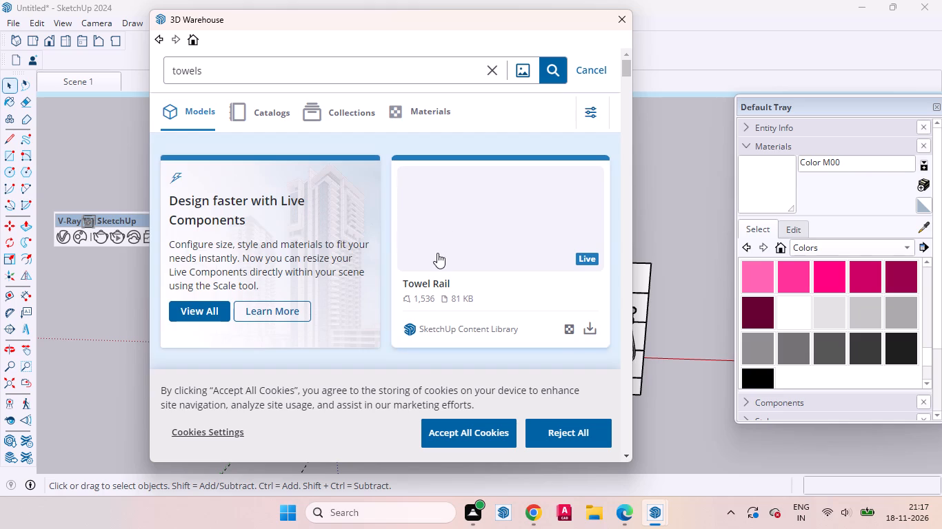
Browse the towel search results for a suitable rolled and folded towel model.
scroll(437, 253, "down", 1)
scroll(432, 241, "up", 2)
scroll(425, 248, "down", 1)
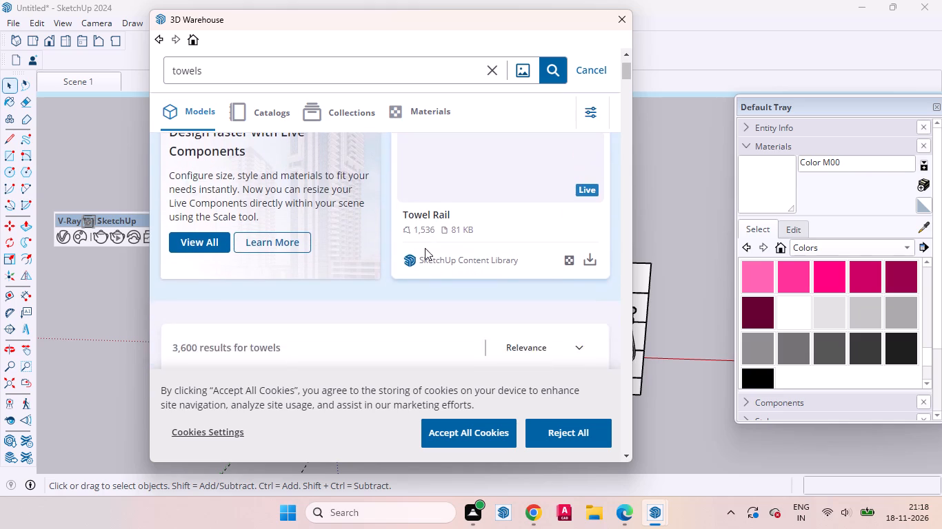
scroll(425, 248, "down", 3)
scroll(402, 225, "up", 2)
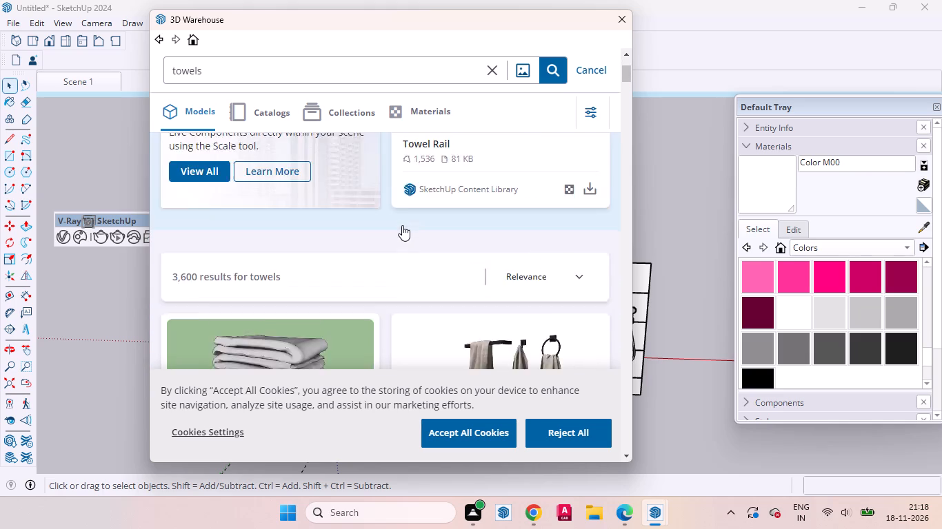
scroll(402, 225, "up", 4)
scroll(406, 226, "down", 2)
scroll(446, 226, "up", 2)
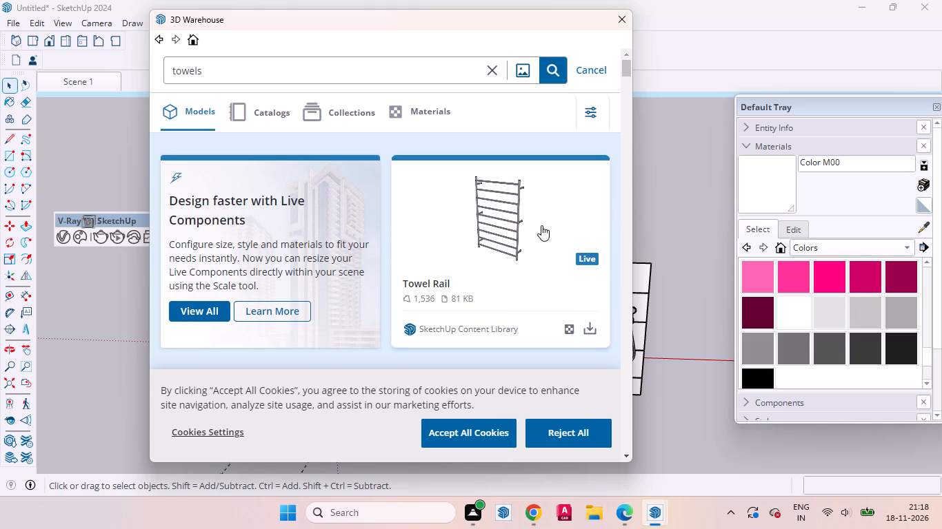
scroll(581, 228, "down", 5)
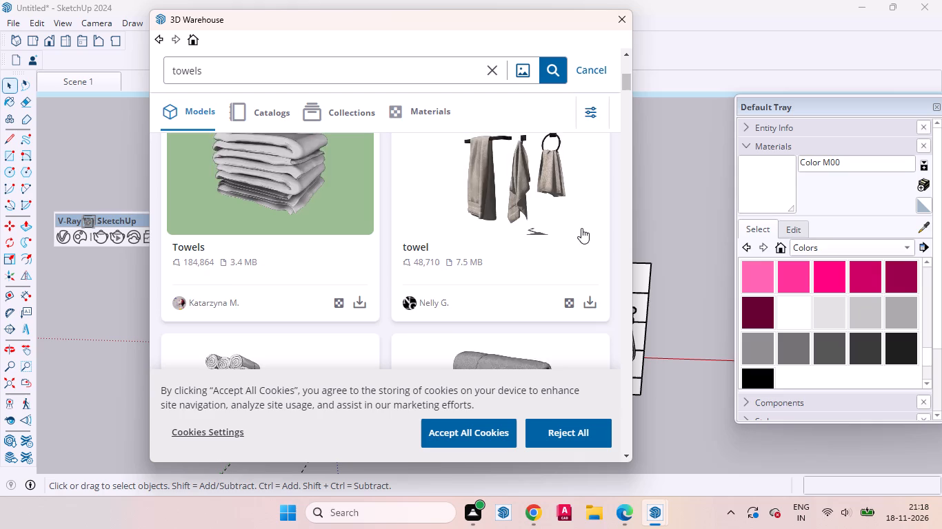
scroll(581, 228, "down", 3)
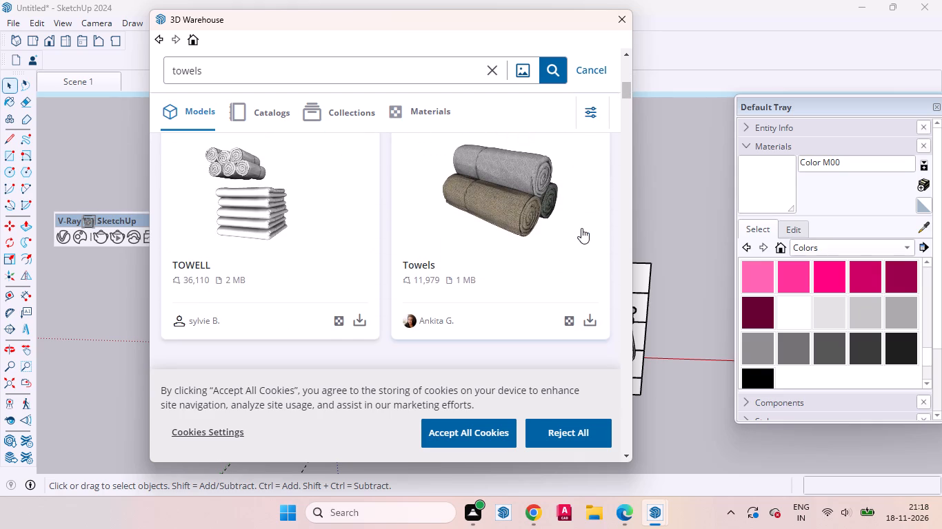
scroll(549, 227, "down", 6)
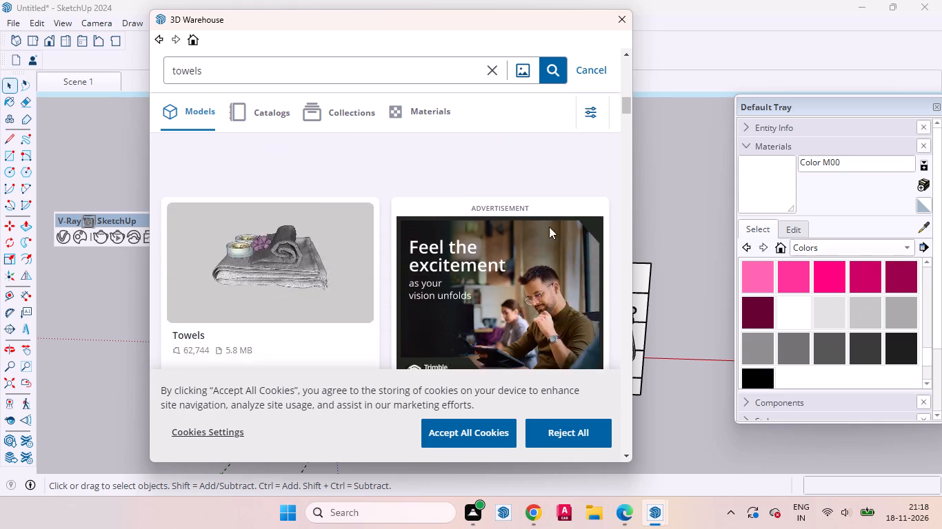
scroll(549, 227, "down", 7)
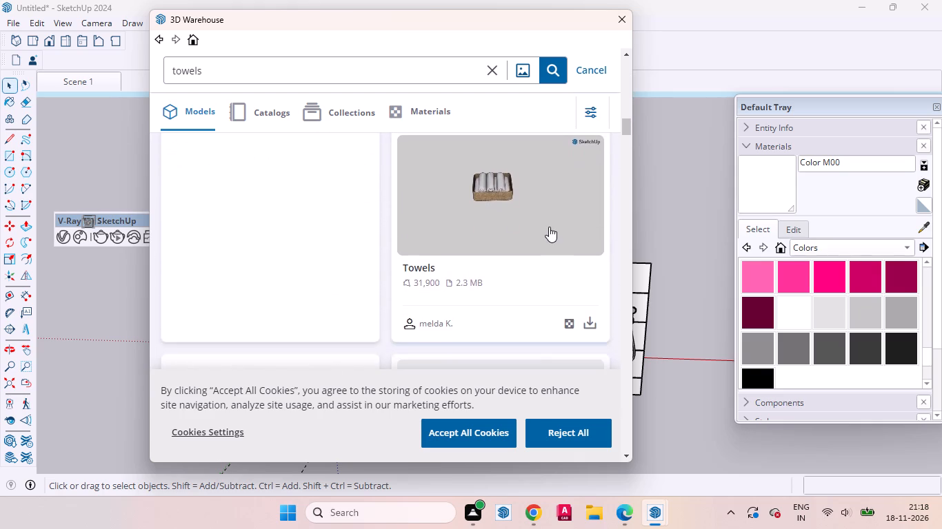
scroll(549, 227, "up", 13)
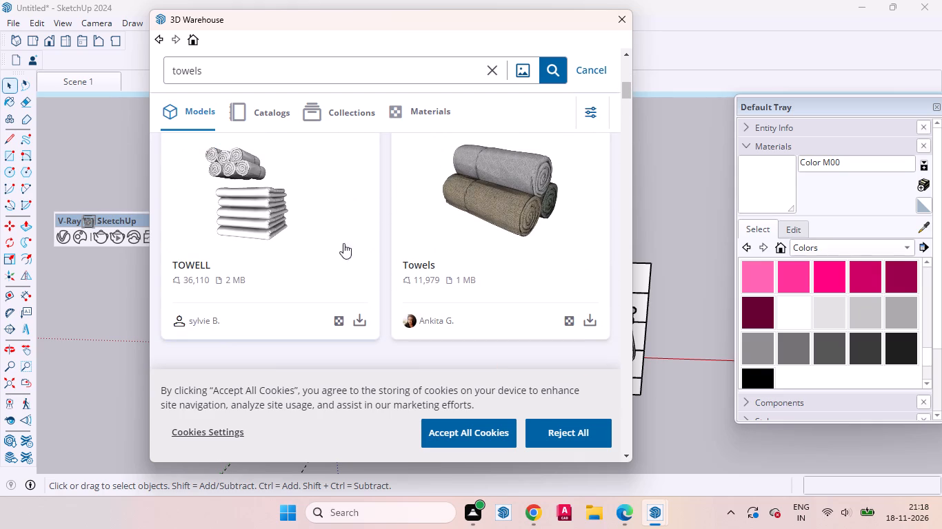
Download the TOWELL model directly into the scene and place it on the bathroom floor's front edge, with the towels near the bathtub.
left_click(361, 320)
left_click(347, 260)
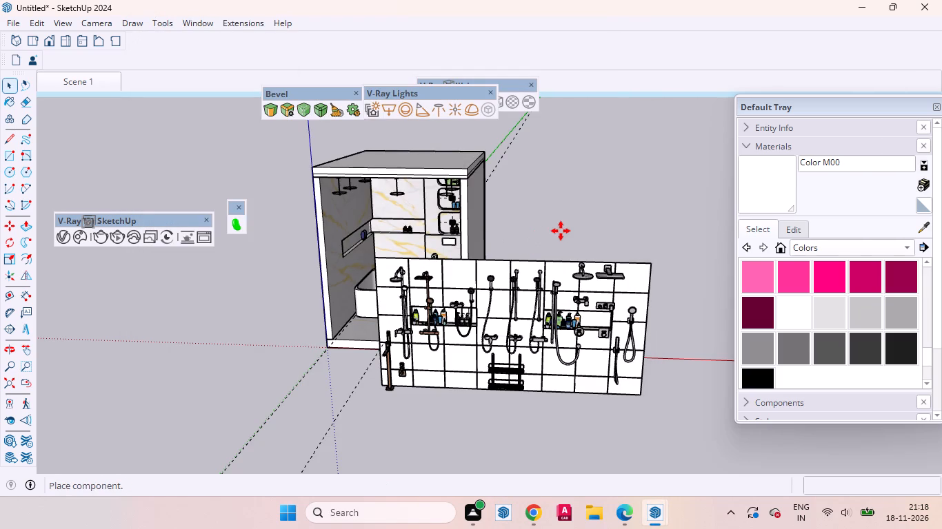
scroll(340, 353, "up", 8)
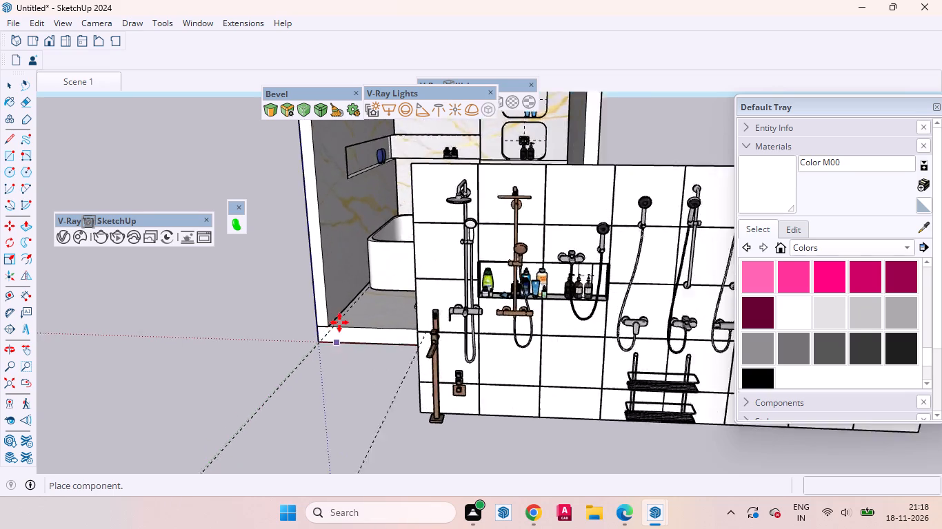
scroll(339, 322, "up", 7)
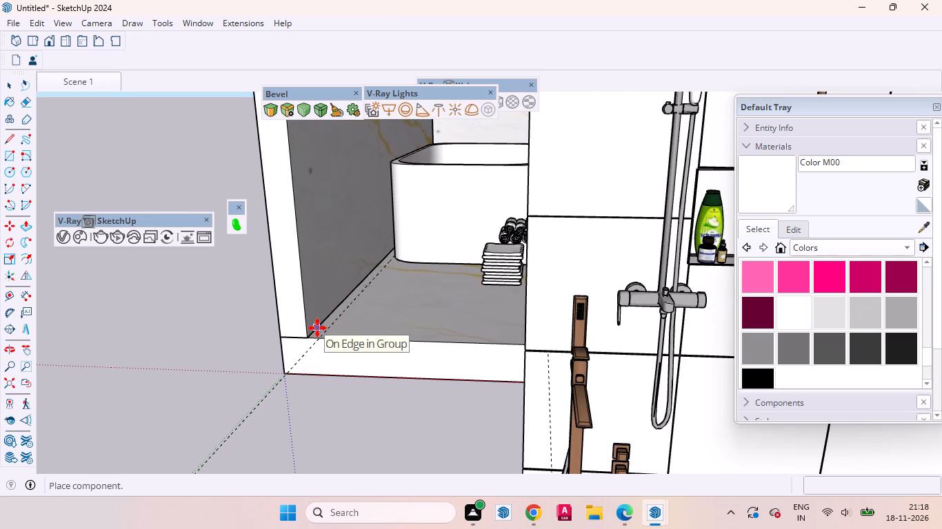
left_click(317, 328)
key("space")
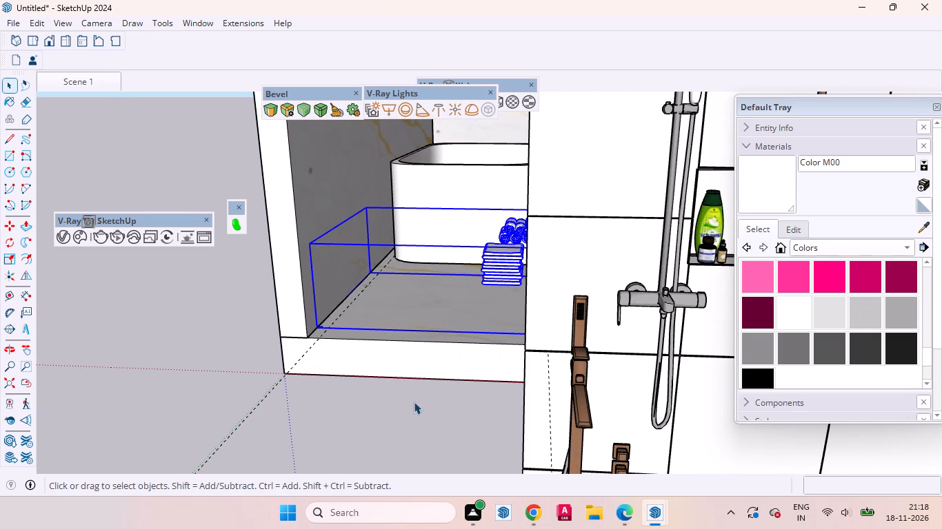
left_click(394, 419)
Delete the tiled backing panel standing in front of the bathroom opening, keeping its shower fixtures.
scroll(393, 431, "down", 9)
middle_click_drag(496, 284, 640, 406)
scroll(501, 338, "down", 7)
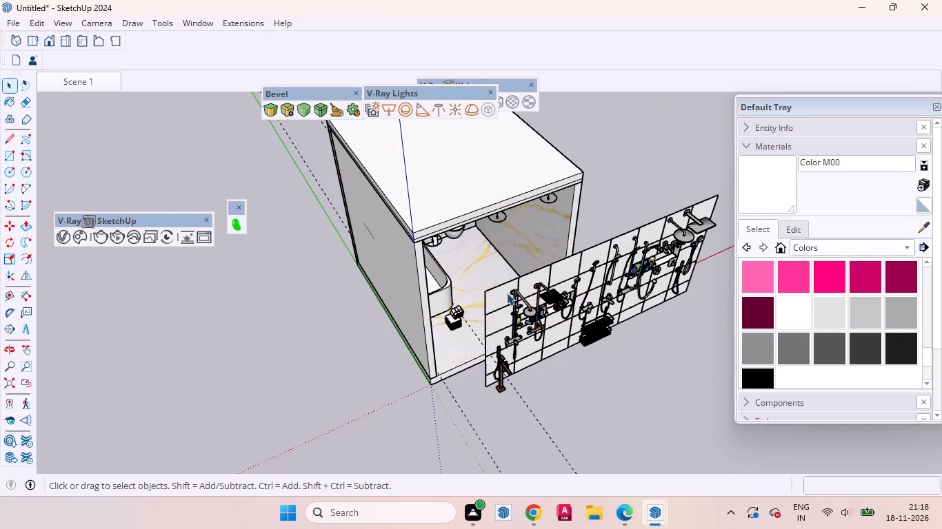
left_click(507, 293)
key("m")
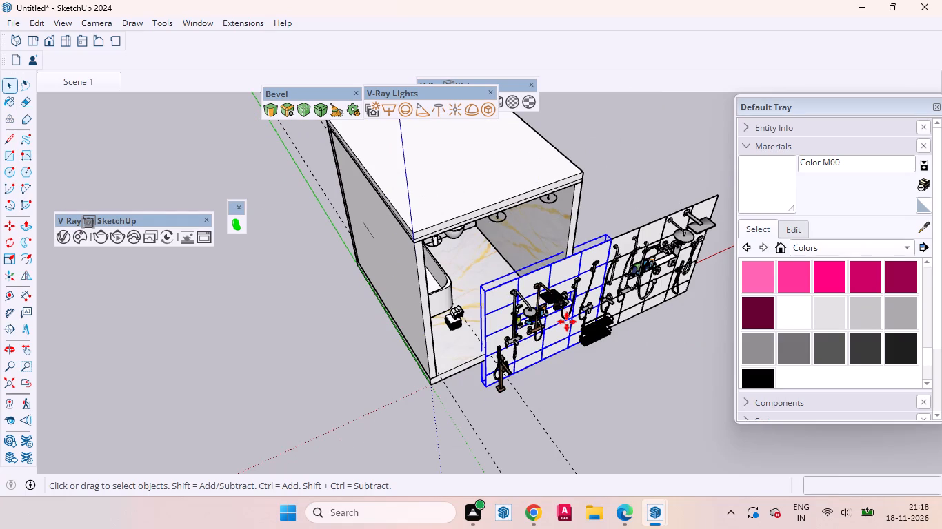
left_click(557, 382)
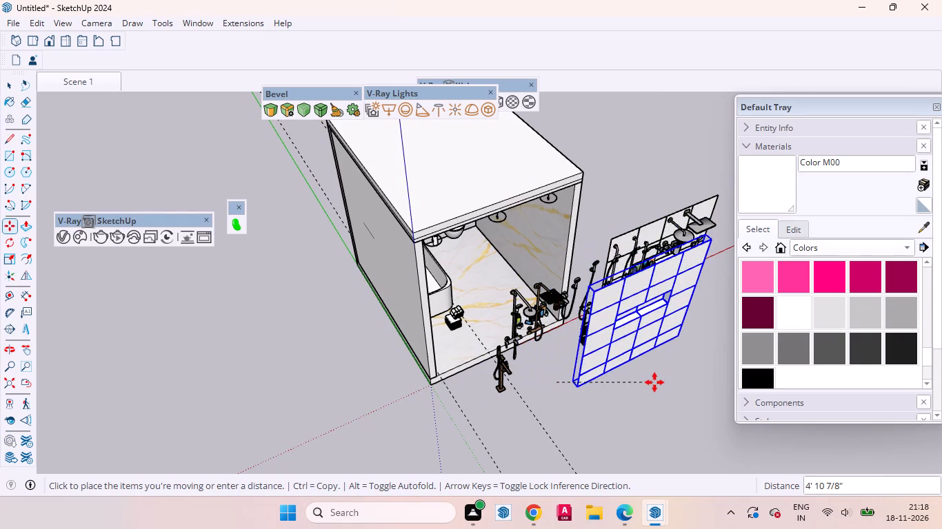
key("Delete")
Delete the remaining tiled backing panel behind the other shower fixtures.
left_click(659, 231)
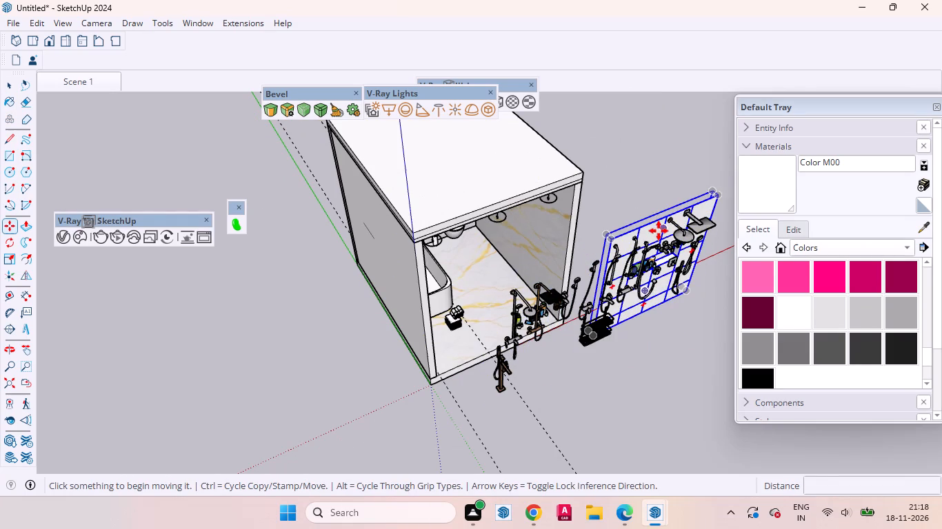
key("Delete")
left_click(659, 231)
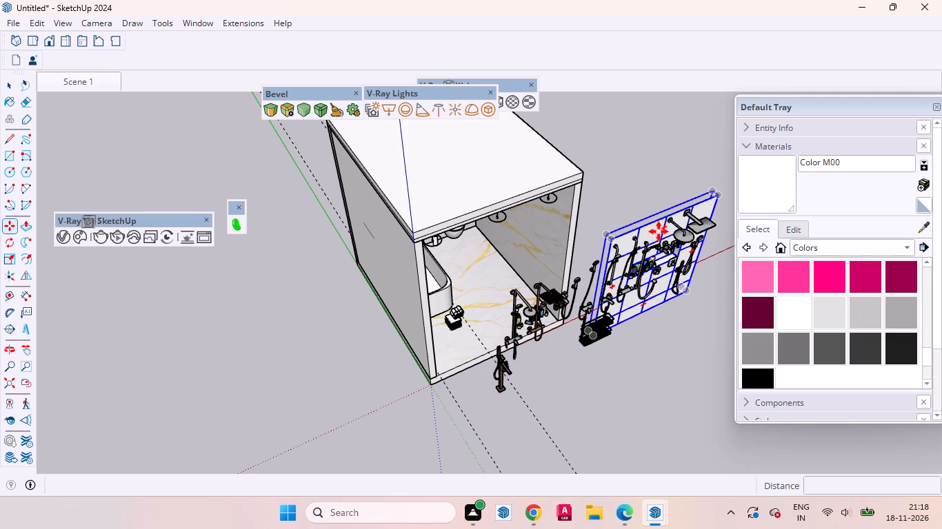
key("Delete")
key("space")
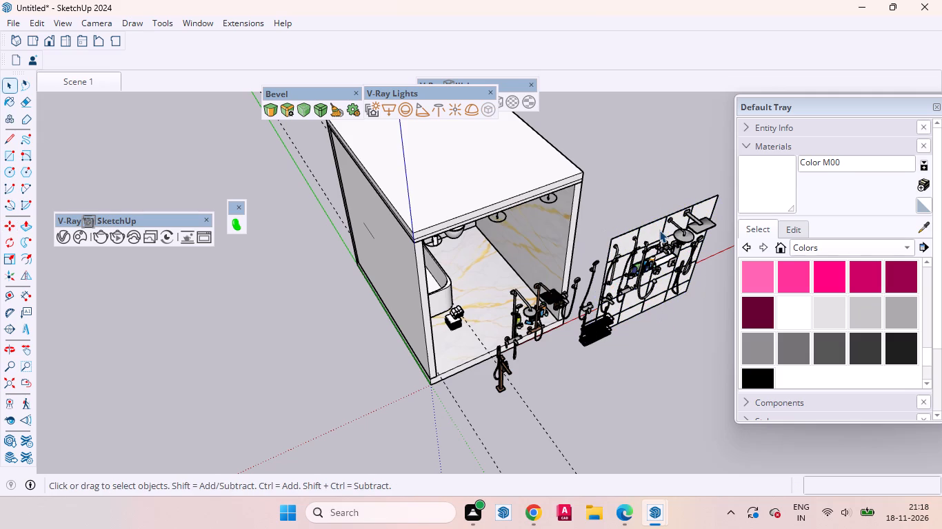
left_click(659, 230)
key("Delete")
left_click(670, 331)
Explode the imported towel component so the rolled and folded towels can be handled separately.
middle_click_drag(634, 333, 603, 326)
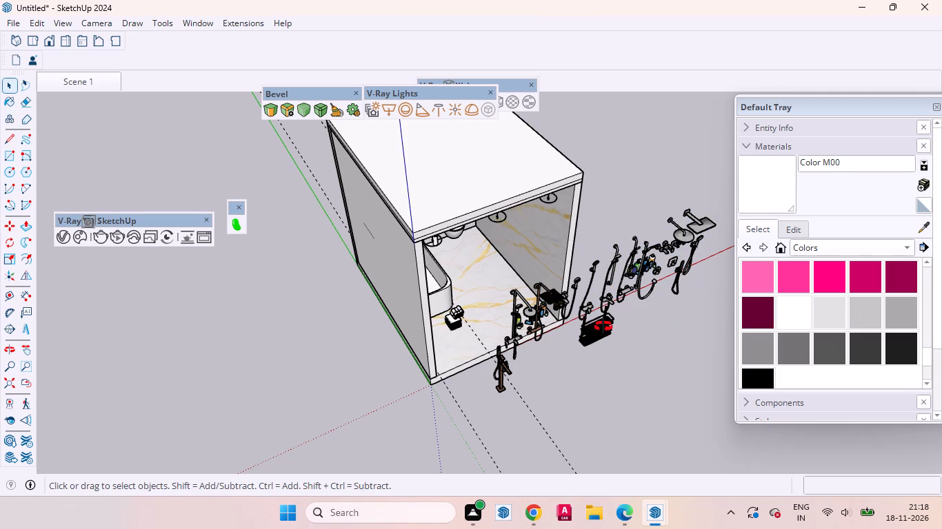
middle_click_drag(603, 326, 520, 338)
scroll(458, 347, "up", 14)
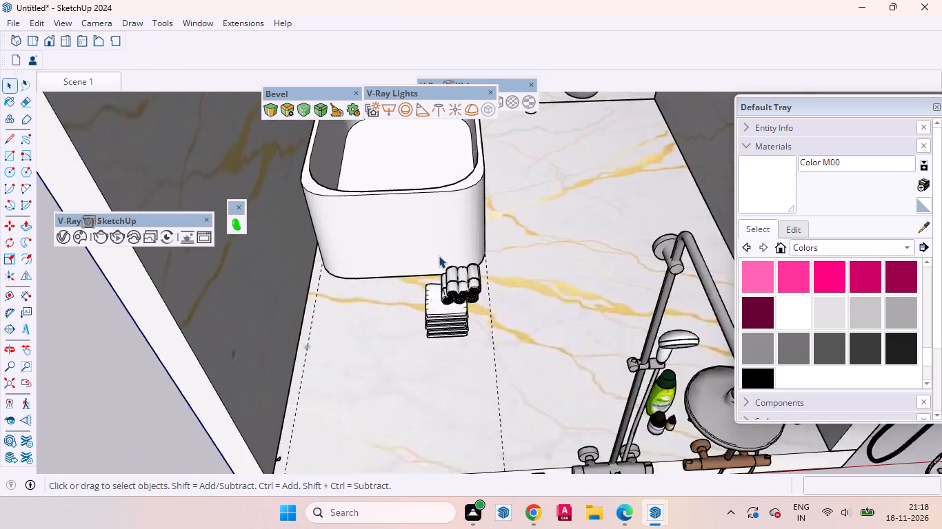
scroll(439, 256, "up", 8)
middle_click_drag(457, 344, 411, 207)
left_click(421, 277)
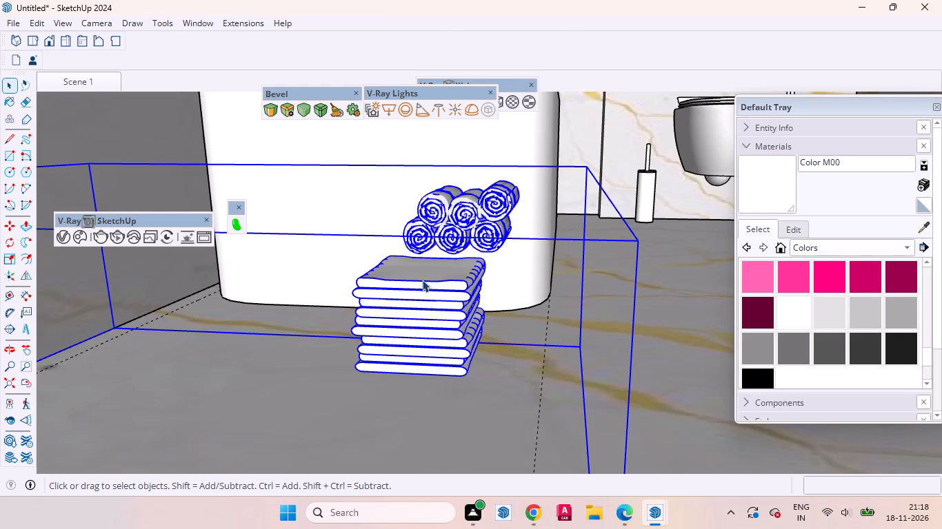
right_click(422, 280)
left_click(443, 115)
Open the folded towel stack for editing and explode the group inside it.
left_click(441, 280)
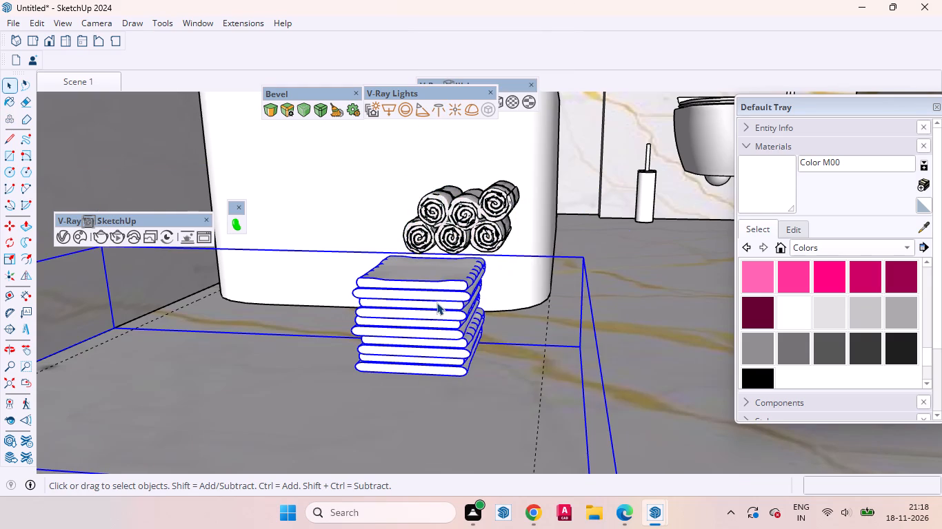
left_click(437, 302)
double_click(423, 303)
left_click(411, 302)
right_click(415, 294)
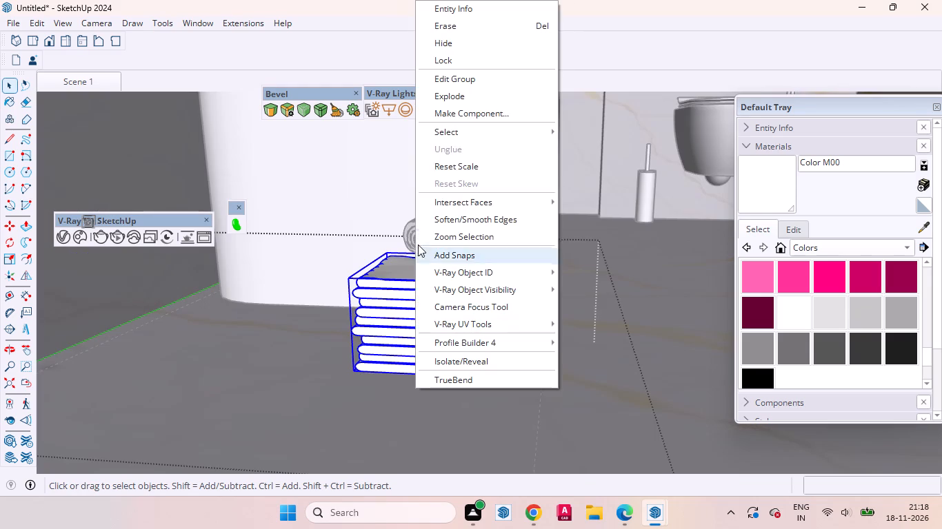
left_click(446, 102)
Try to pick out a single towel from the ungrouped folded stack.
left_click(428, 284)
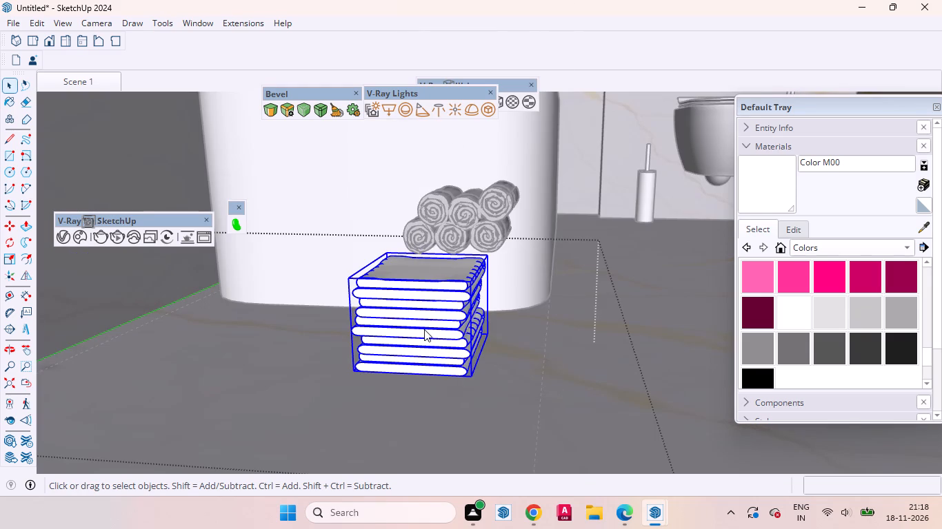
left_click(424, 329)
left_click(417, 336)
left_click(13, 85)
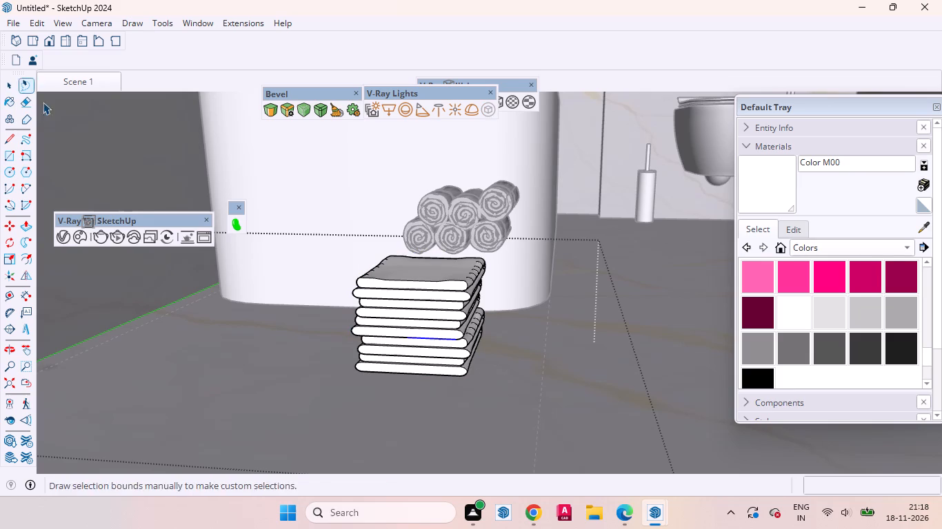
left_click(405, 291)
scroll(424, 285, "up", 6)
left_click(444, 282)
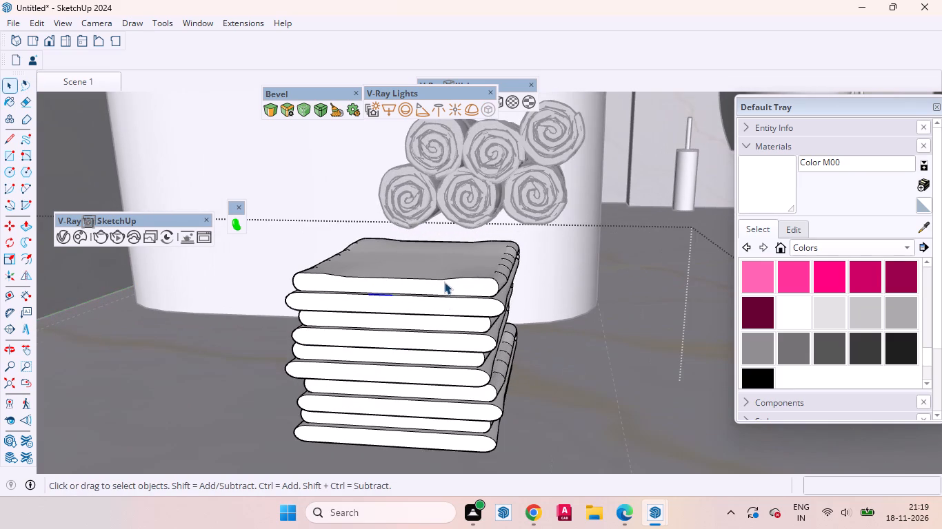
Undo the explodes so the folded stack and the imported towel component are whole again.
key("ctrl+z")
key("ctrl+z")
key("ctrl+z")
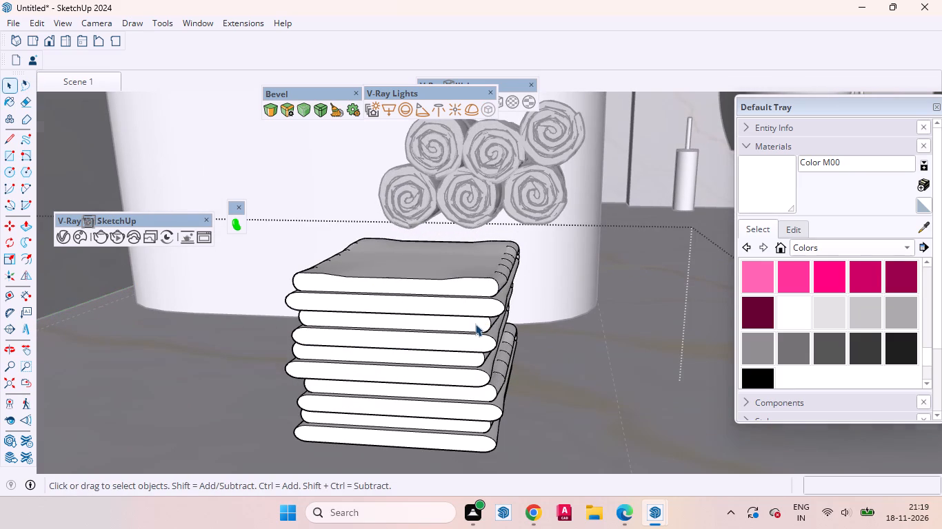
Explode only the imported towel component, leaving the folded stack and rolled towels as separate groups.
left_click(459, 323)
scroll(488, 304, "down", 2)
scroll(488, 305, "up", 1)
scroll(490, 306, "down", 1)
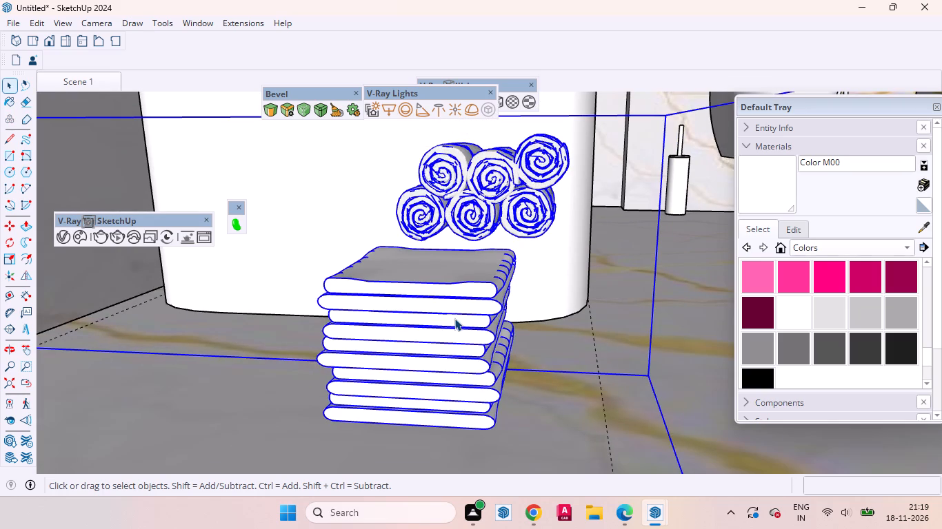
left_click(454, 318)
right_click(454, 318)
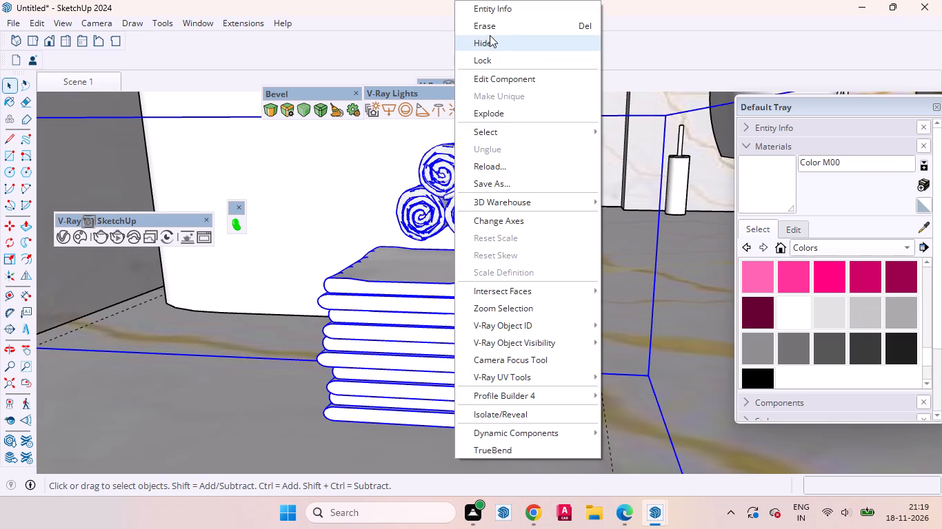
left_click(505, 116)
Move the group of three rolled towels about 8' 9" onto the shelf of the middle wall niche, beside the blue tubes.
left_click(468, 207)
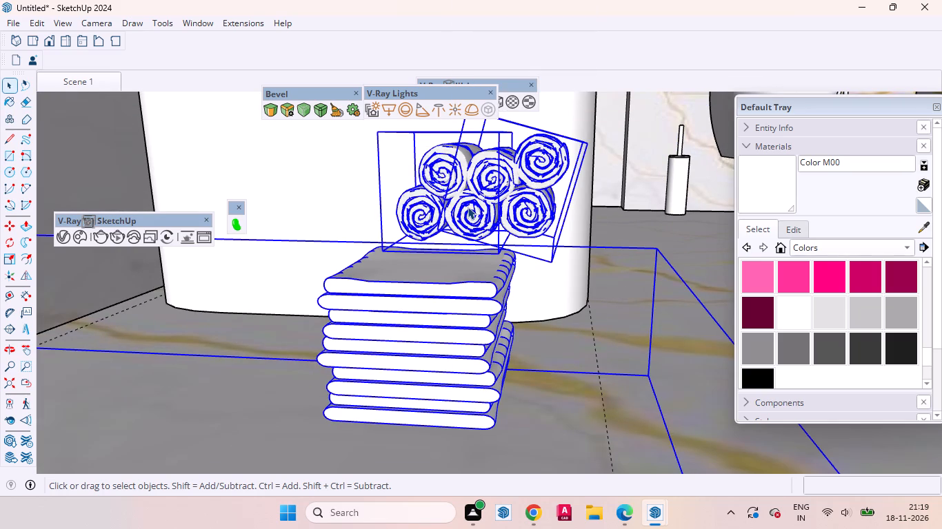
scroll(499, 235, "down", 8)
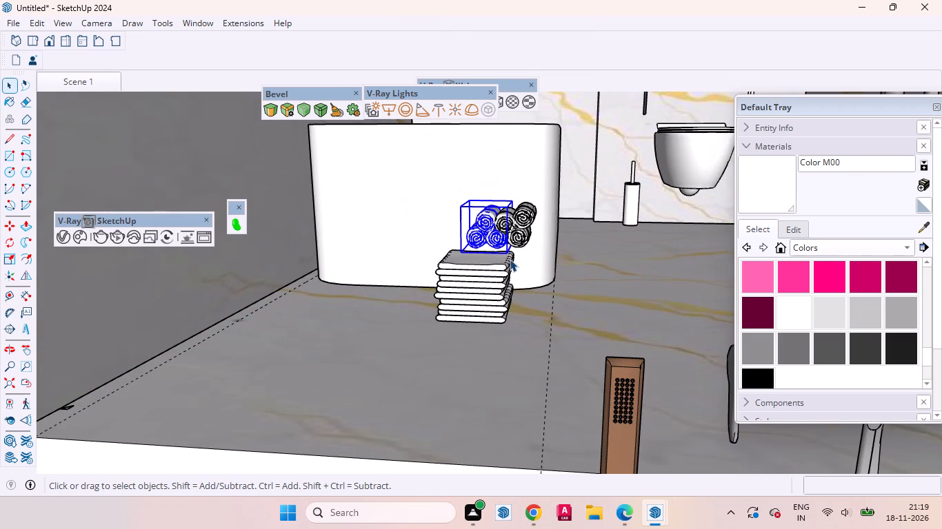
key("m")
scroll(493, 254, "up", 7)
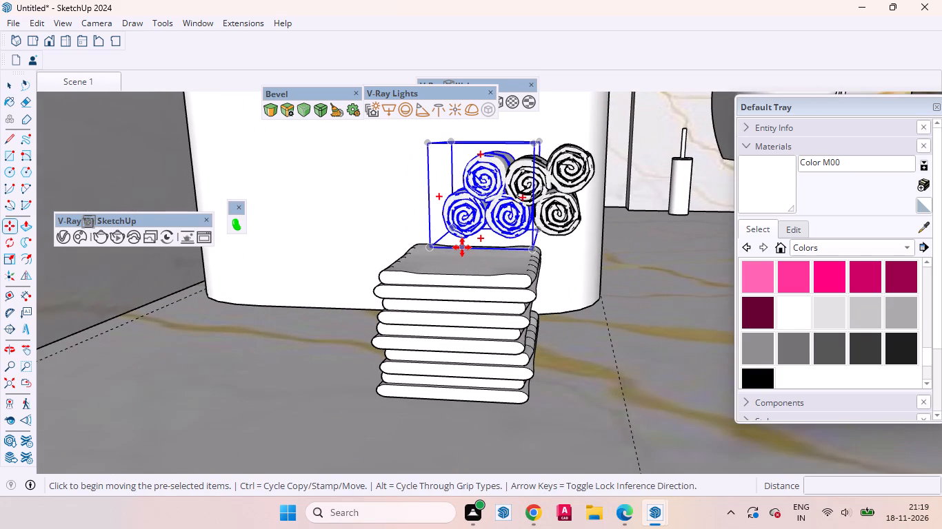
left_click(462, 248)
scroll(534, 276, "down", 19)
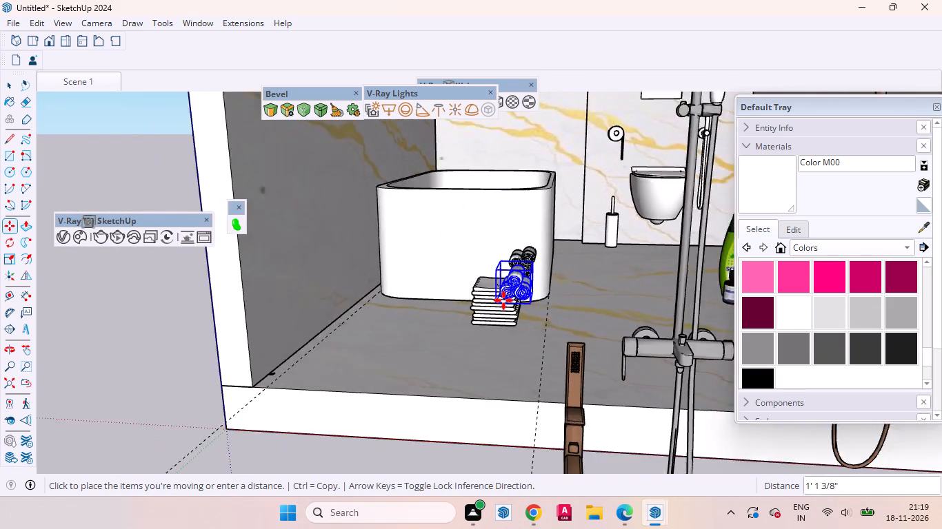
scroll(503, 300, "down", 15)
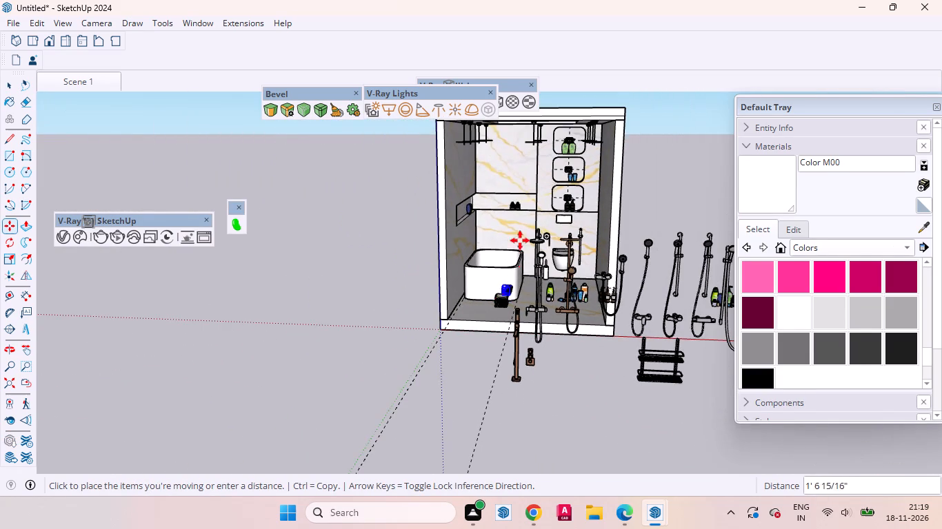
scroll(519, 242, "up", 4)
scroll(573, 150, "up", 15)
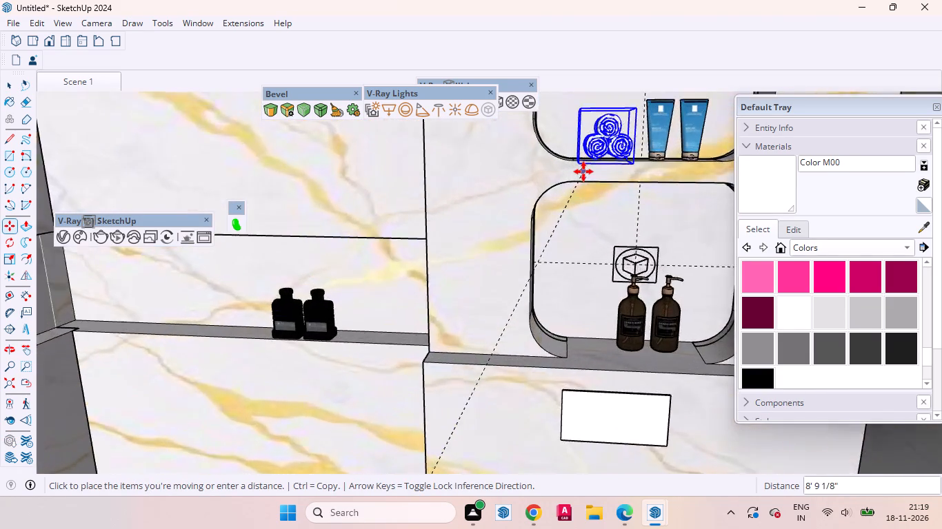
scroll(583, 172, "up", 4)
left_click(583, 169)
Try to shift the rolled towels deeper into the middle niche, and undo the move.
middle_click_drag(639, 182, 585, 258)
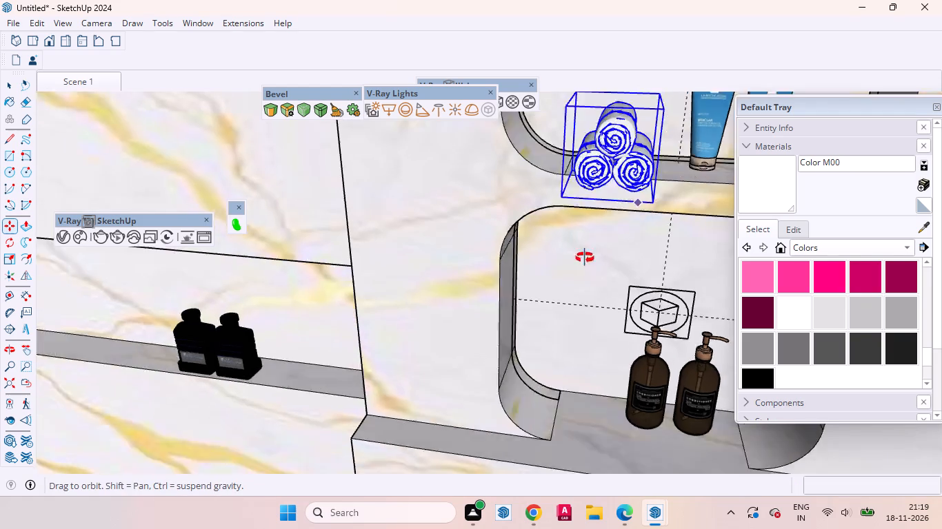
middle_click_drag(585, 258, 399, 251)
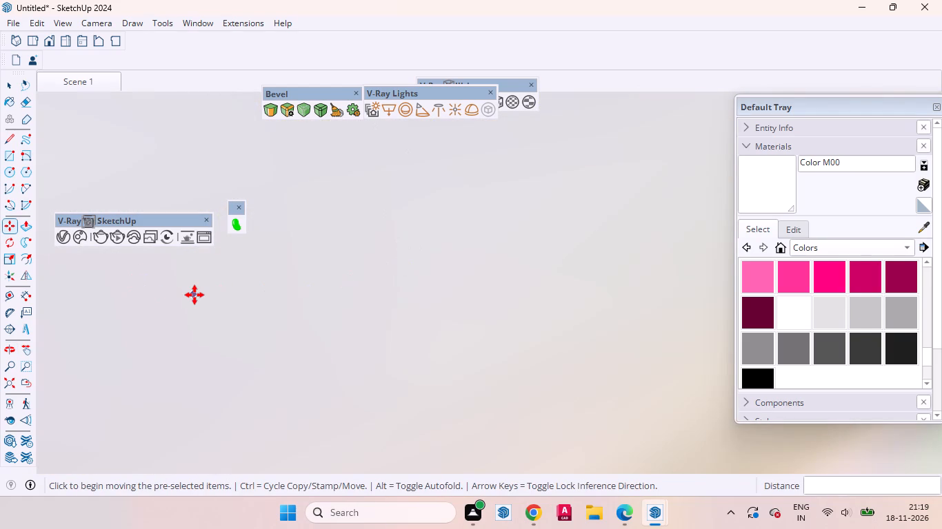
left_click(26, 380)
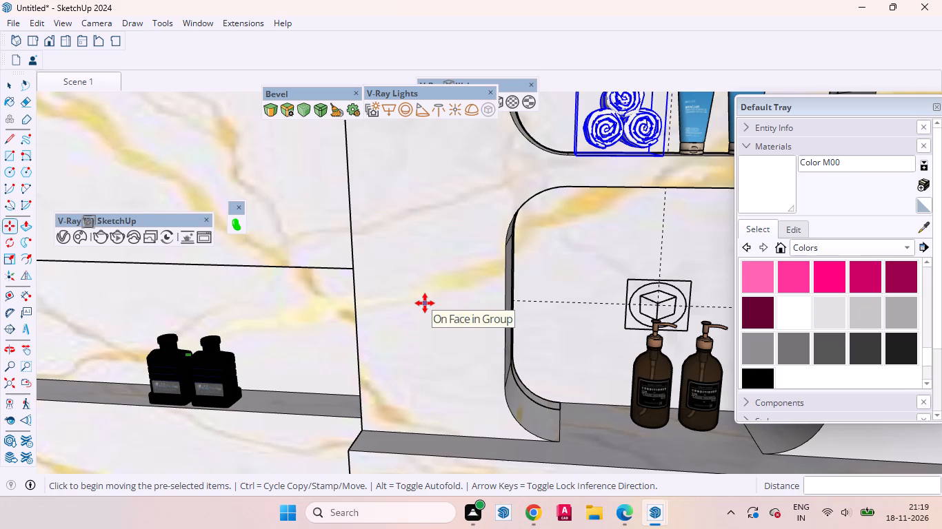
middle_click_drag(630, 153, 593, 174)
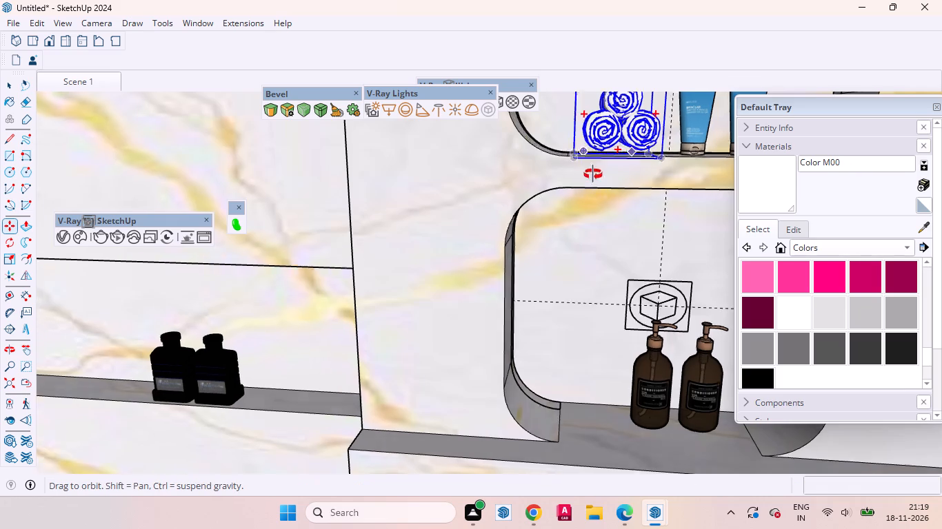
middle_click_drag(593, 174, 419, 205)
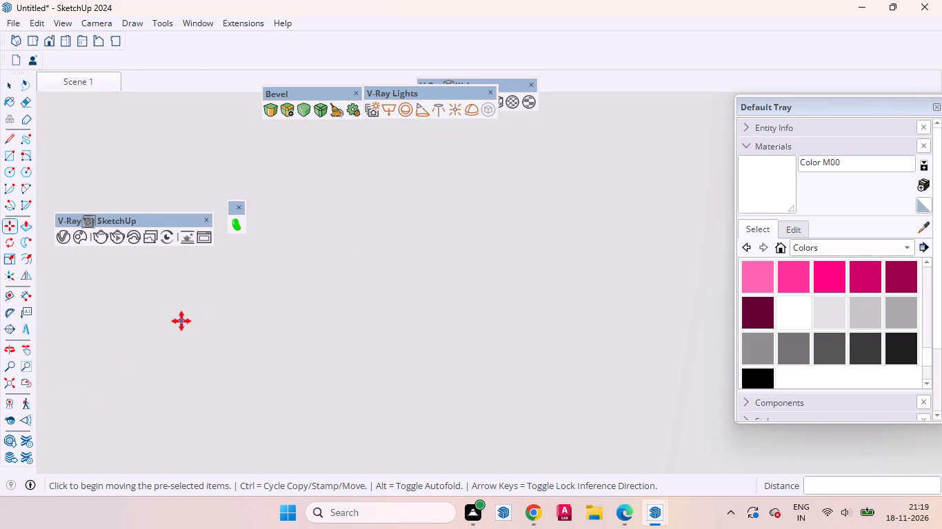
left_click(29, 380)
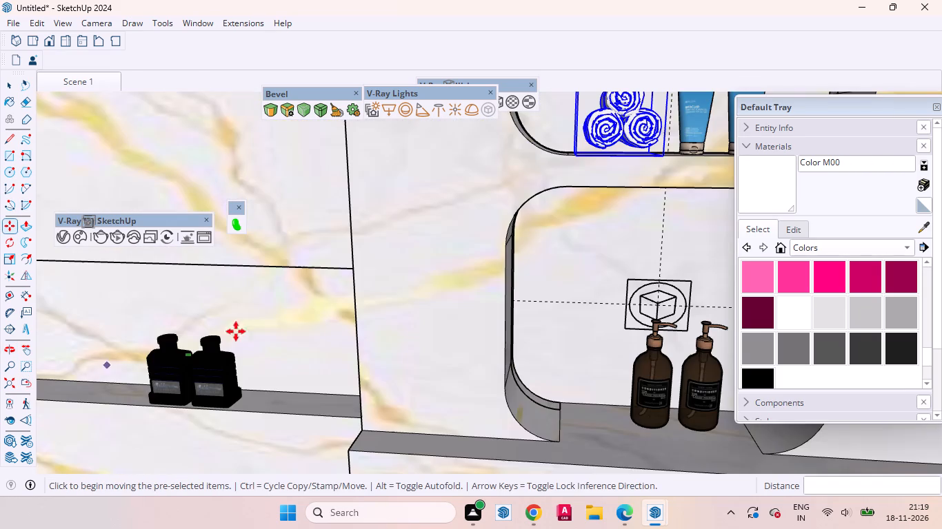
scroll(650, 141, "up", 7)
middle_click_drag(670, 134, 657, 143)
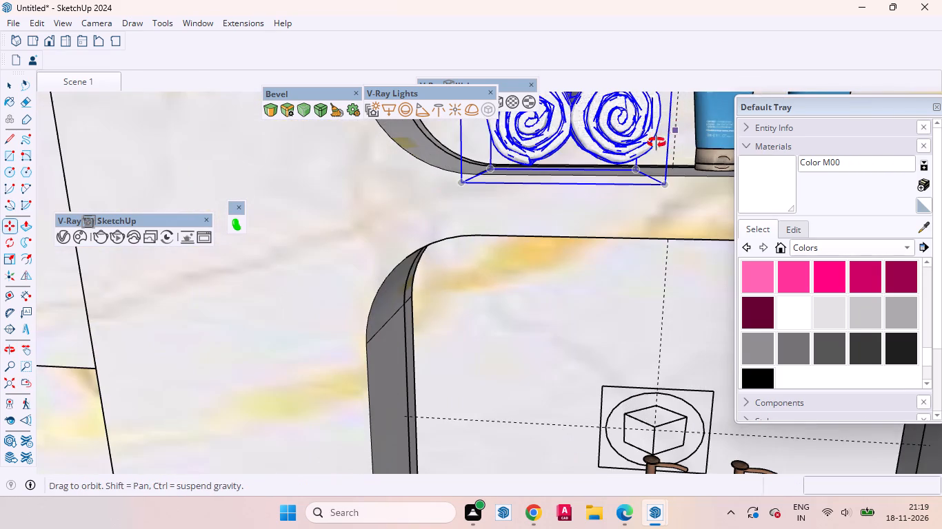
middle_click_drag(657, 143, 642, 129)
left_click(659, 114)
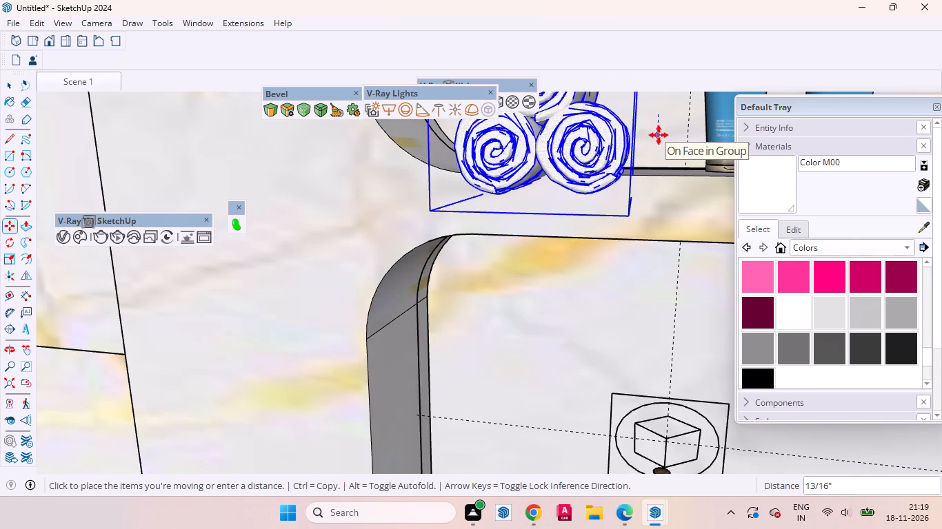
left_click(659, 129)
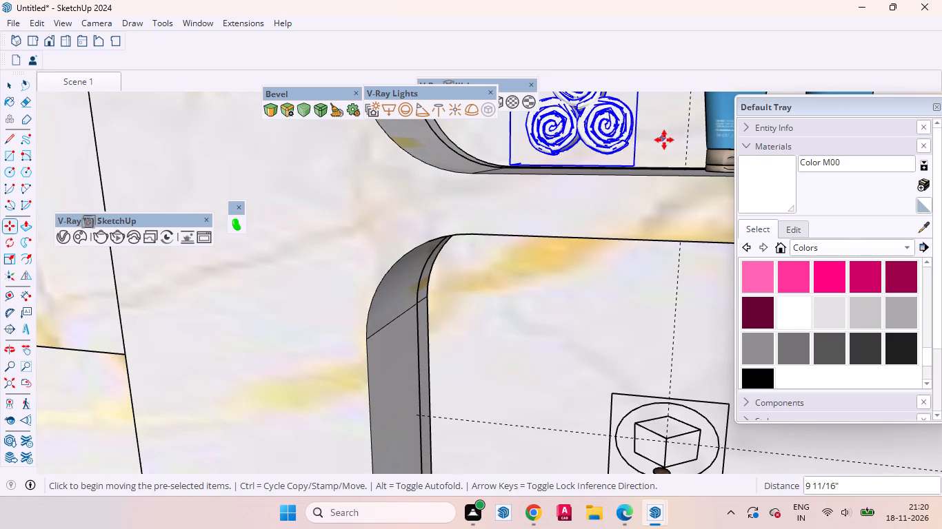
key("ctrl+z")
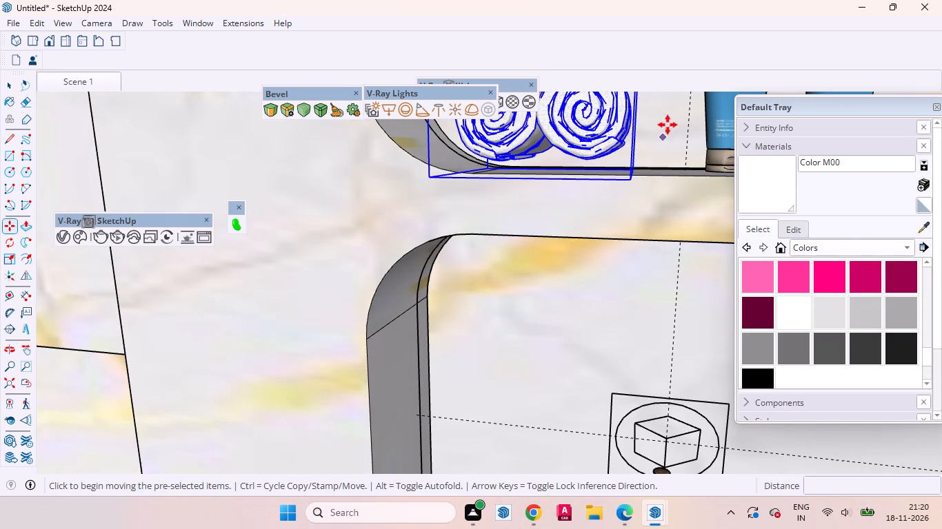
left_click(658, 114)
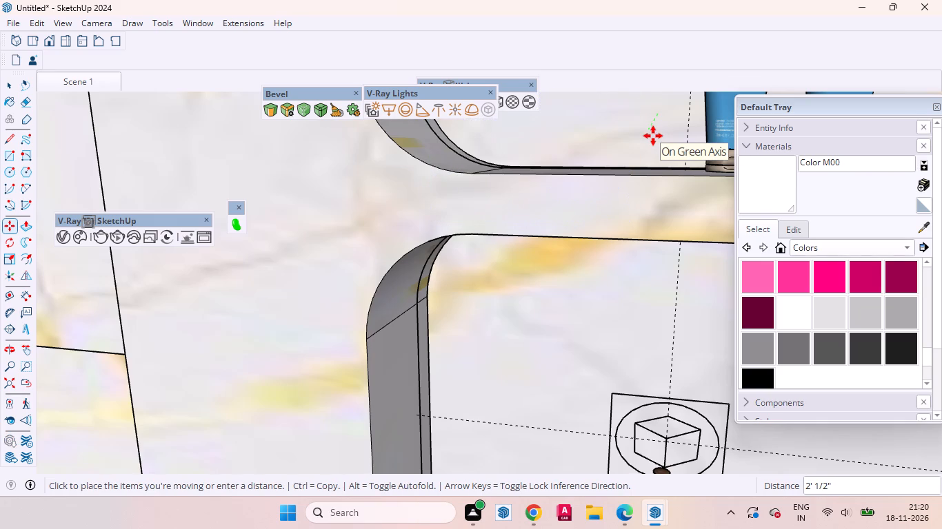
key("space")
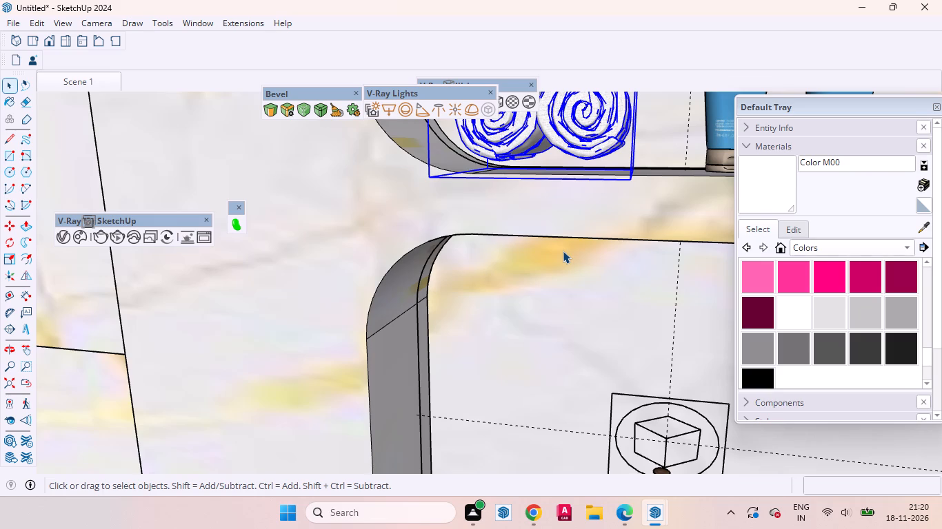
Move the rolled towels about 4" along the green axis, deeper into the middle niche.
scroll(563, 251, "up", 1)
scroll(672, 355, "down", 1)
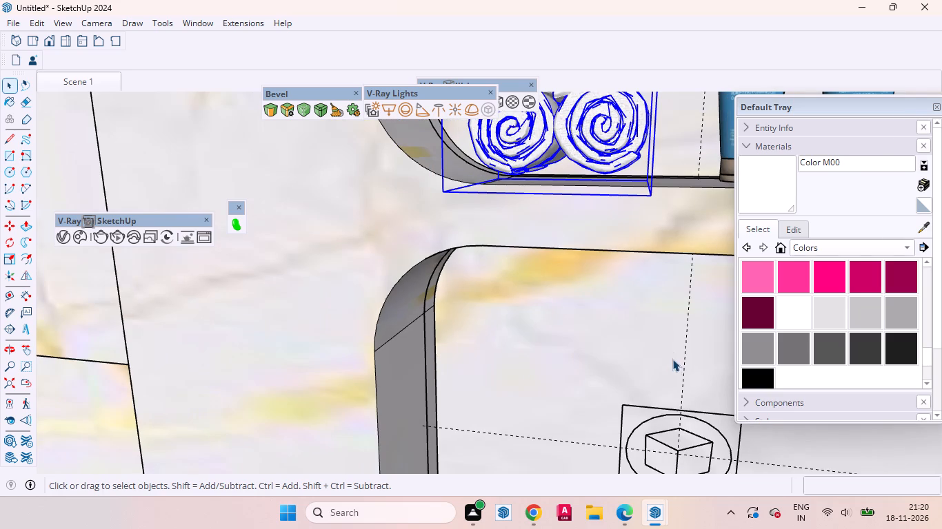
middle_click_drag(594, 201, 597, 242)
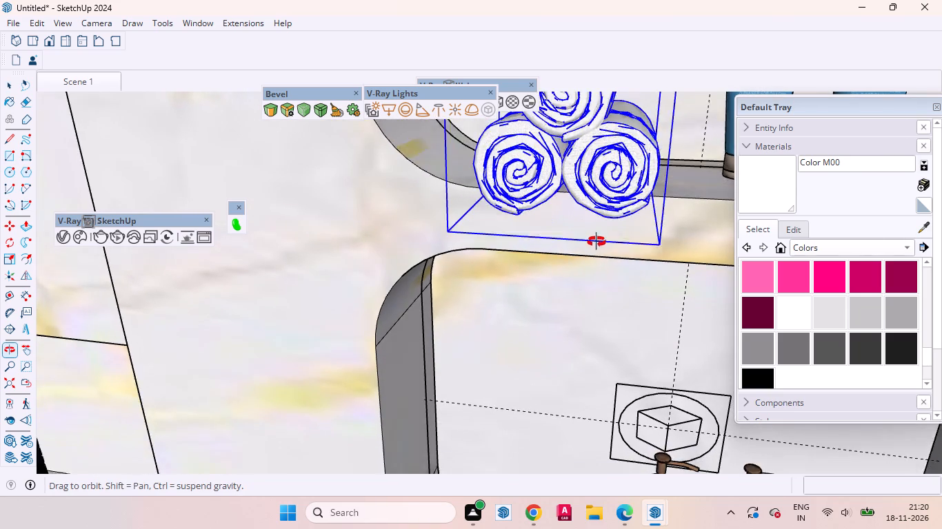
middle_click_drag(597, 242, 590, 244)
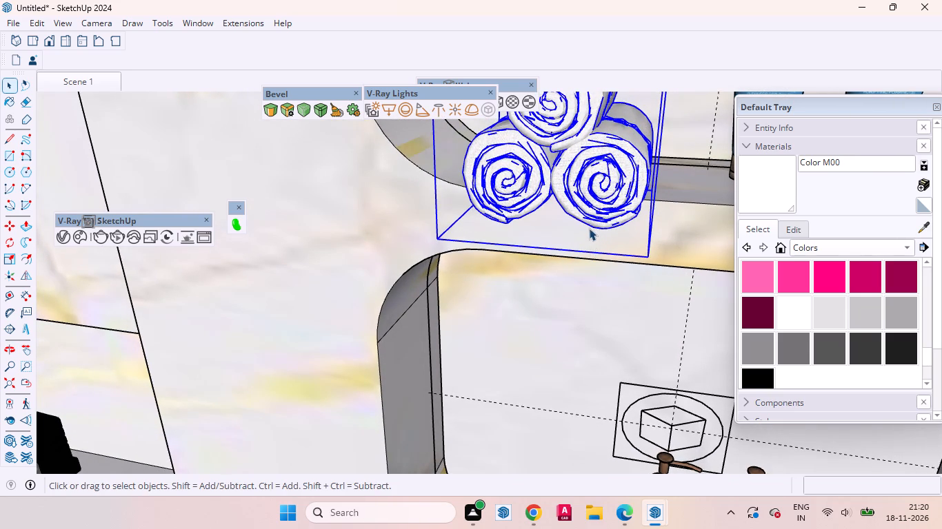
scroll(683, 159, "up", 6)
middle_click_drag(635, 170, 499, 159)
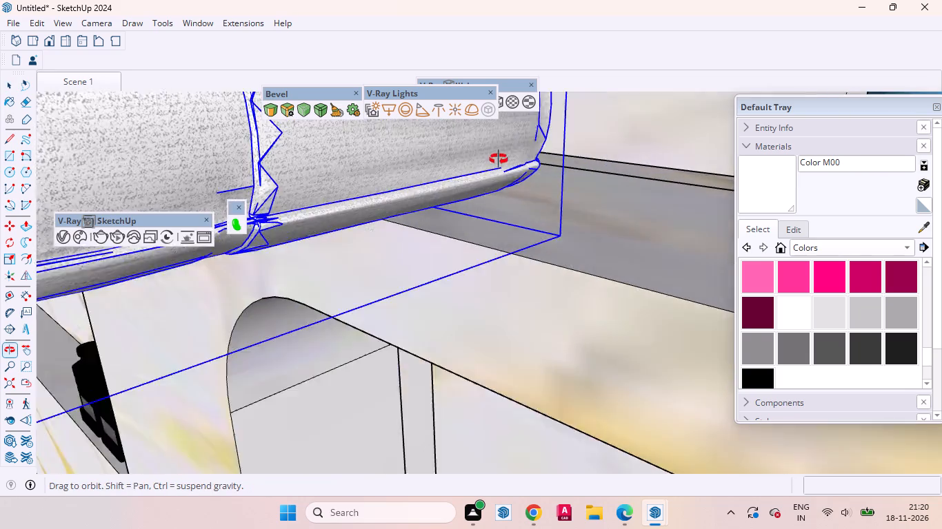
middle_click_drag(499, 159, 464, 155)
key("m")
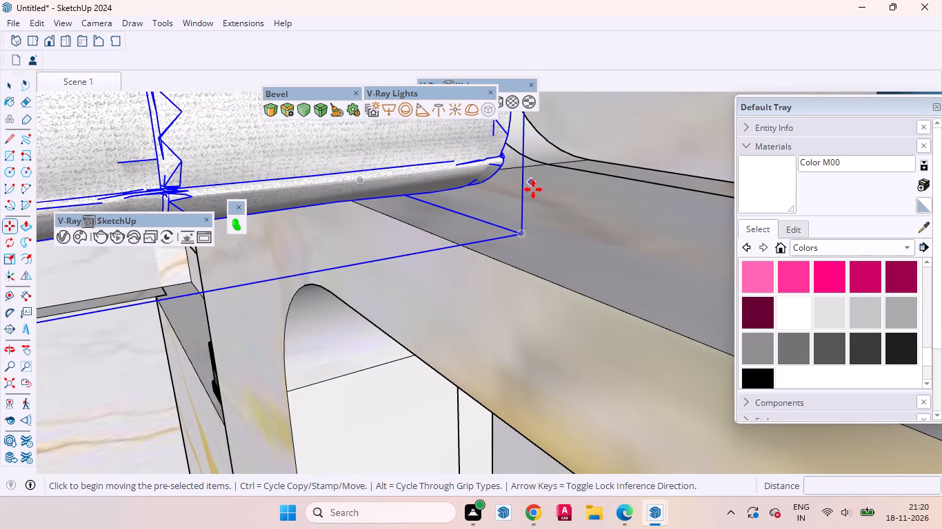
left_click(534, 196)
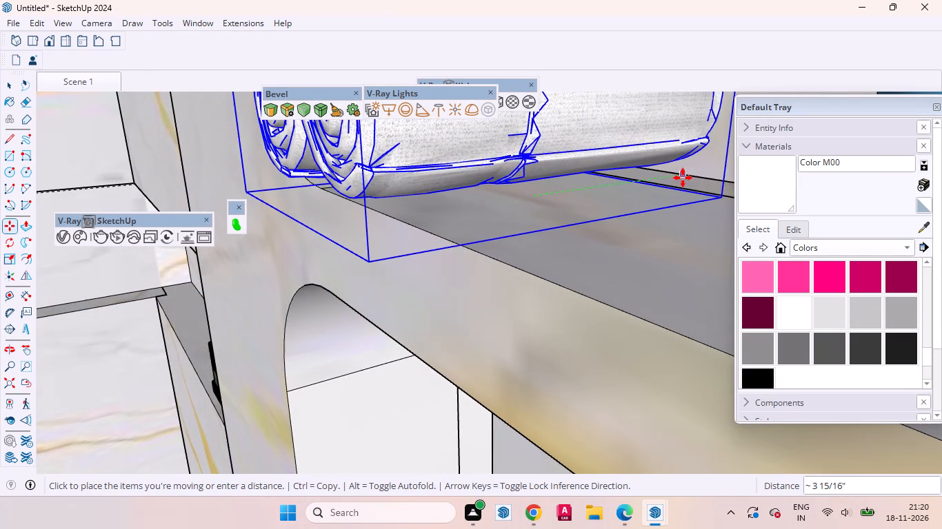
left_click(683, 178)
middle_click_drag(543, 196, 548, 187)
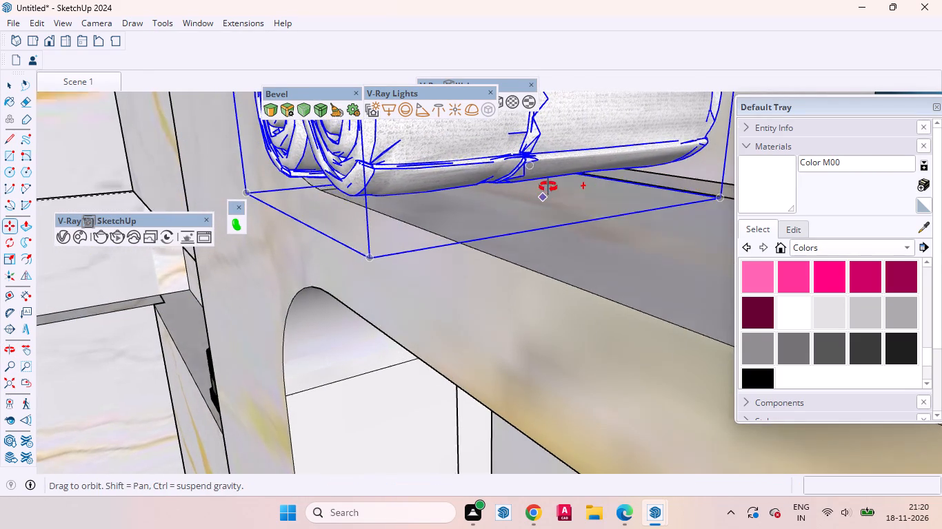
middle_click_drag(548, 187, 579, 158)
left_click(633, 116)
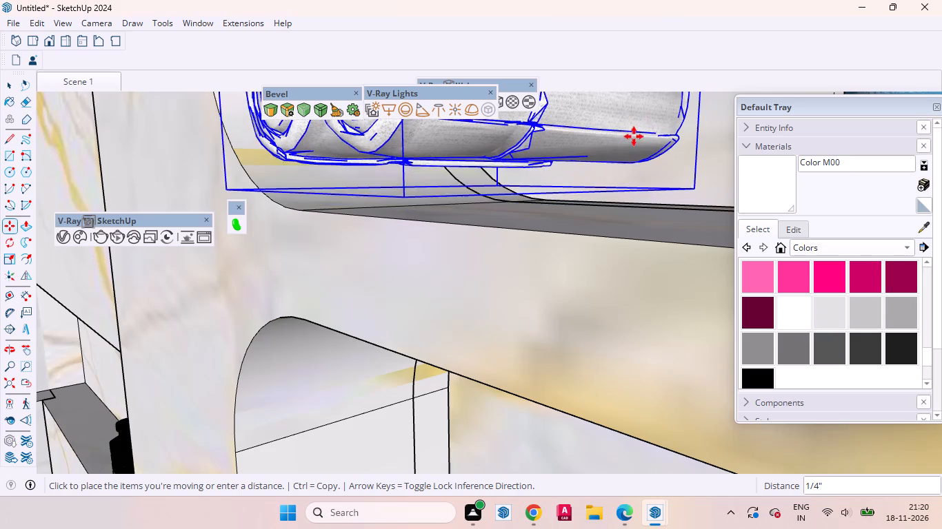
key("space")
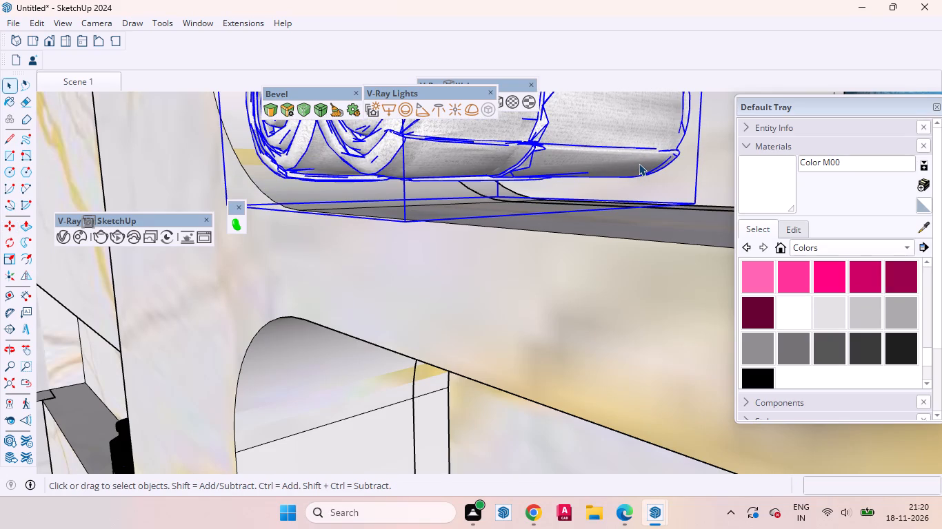
Lower the rolled towels about 1/2" and another 1/4" to seat them on the middle niche's shelf.
key("m")
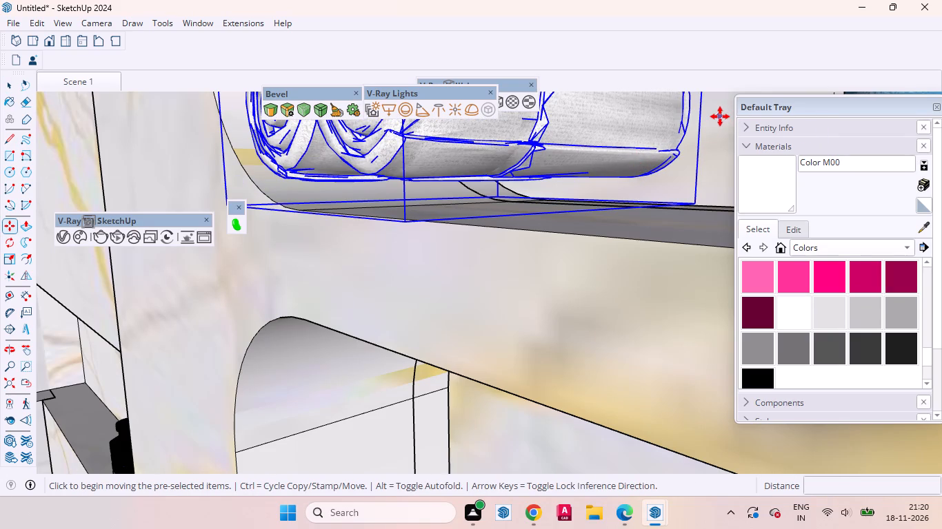
left_click(720, 116)
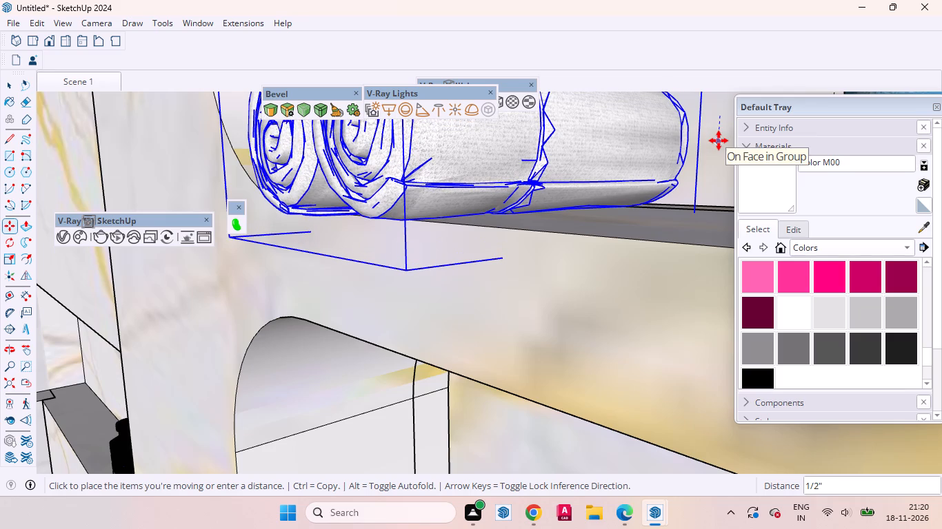
left_click(719, 141)
key("space")
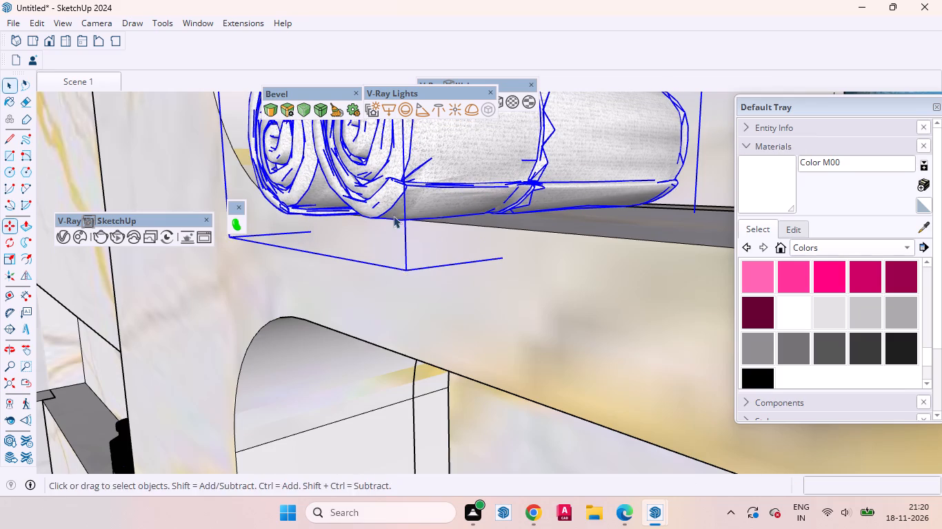
middle_click_drag(393, 216, 601, 187)
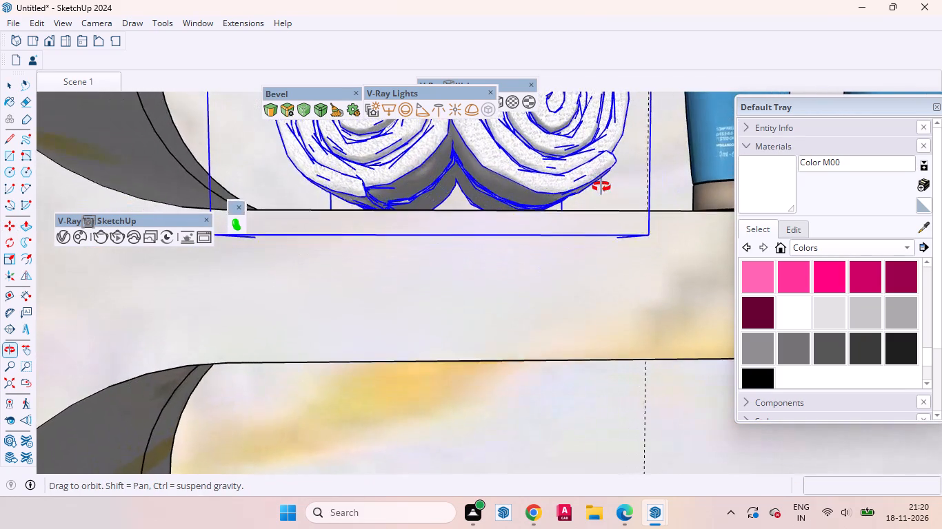
middle_click_drag(601, 187, 317, 247)
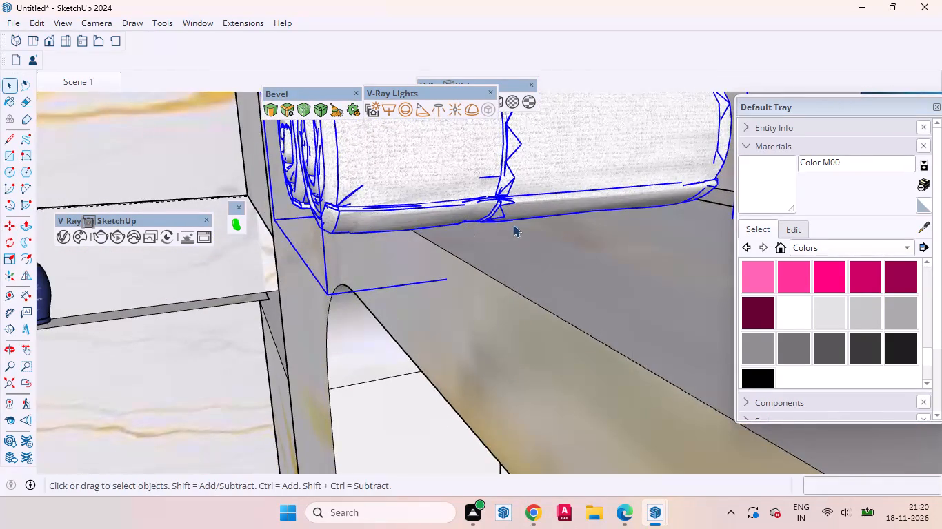
scroll(514, 226, "down", 3)
middle_click_drag(512, 231, 599, 214)
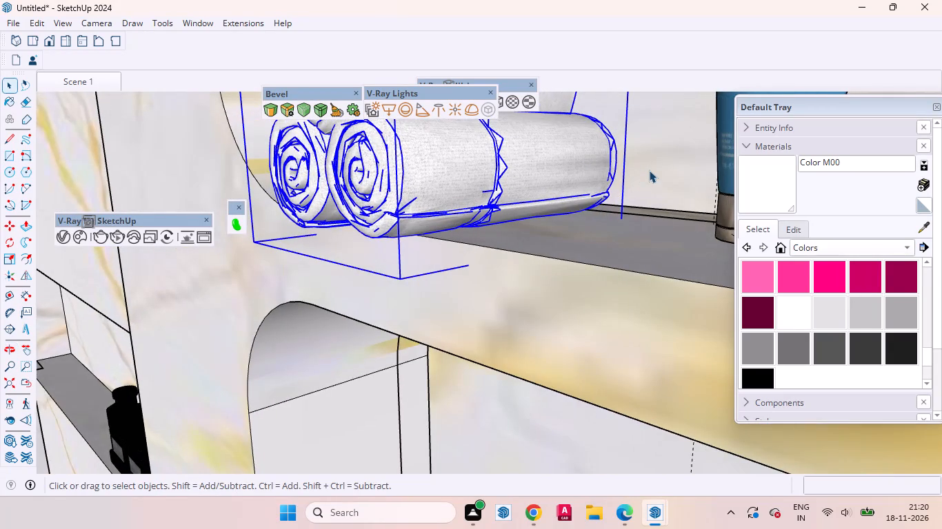
key("m")
left_click(672, 122)
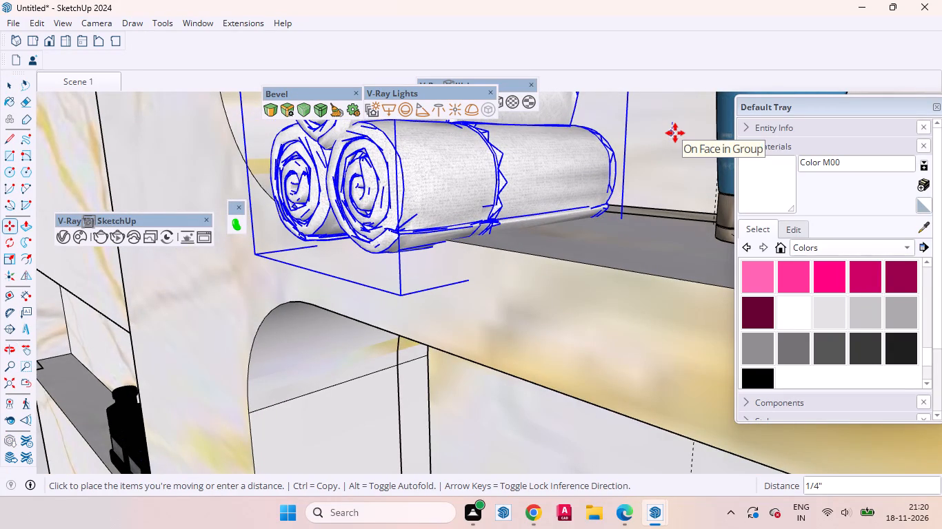
left_click(675, 133)
key("space")
Scale the rolled towels shorter along the green axis so their front ends sit within the middle niche's shelf.
middle_click_drag(530, 206, 626, 207)
scroll(626, 207, "down", 2)
scroll(631, 207, "up", 1)
scroll(639, 207, "down", 8)
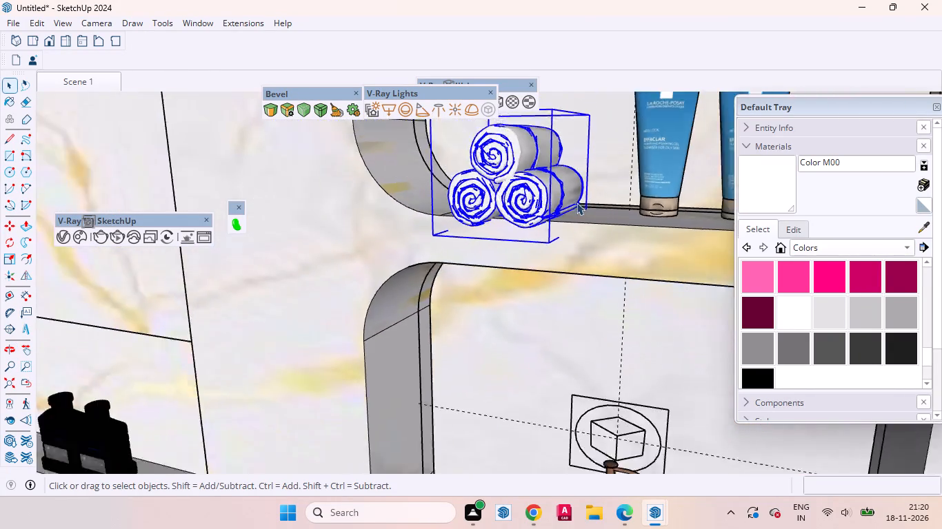
scroll(577, 203, "down", 9)
scroll(597, 215, "up", 1)
middle_click_drag(552, 227, 665, 245)
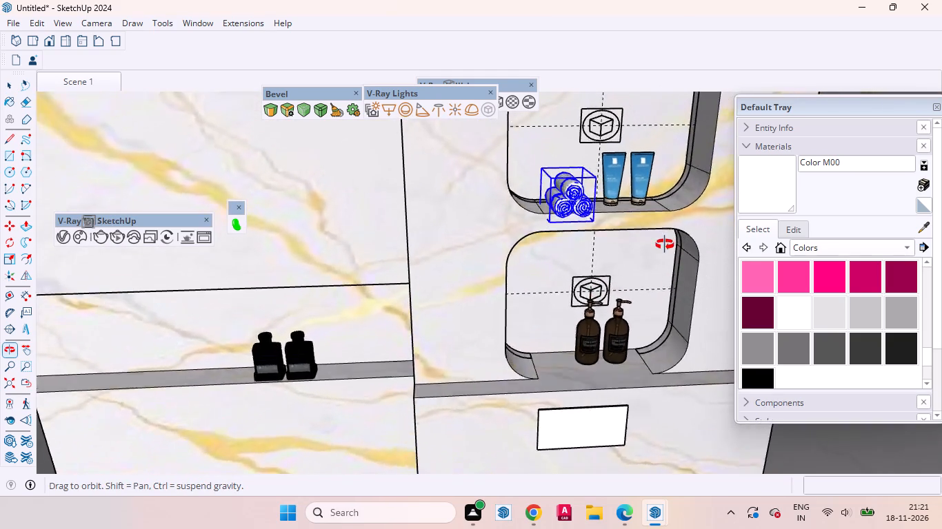
middle_click_drag(665, 245, 588, 255)
scroll(568, 211, "up", 5)
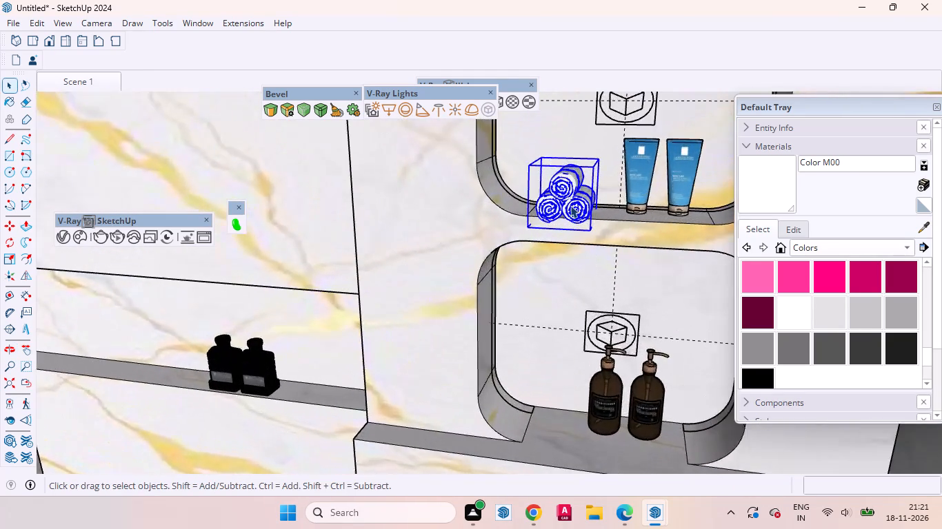
scroll(570, 205, "up", 7)
middle_click_drag(499, 250, 337, 289)
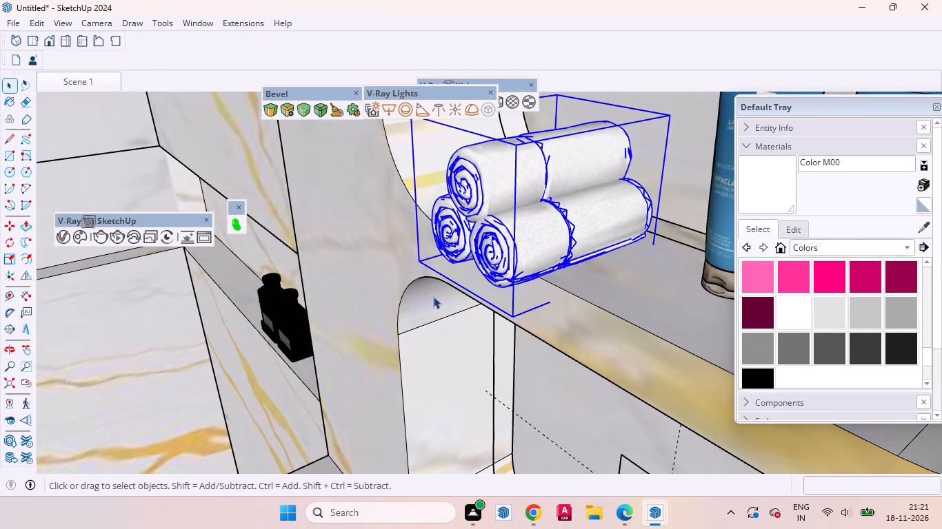
key("s")
left_click_drag(454, 210, 479, 211)
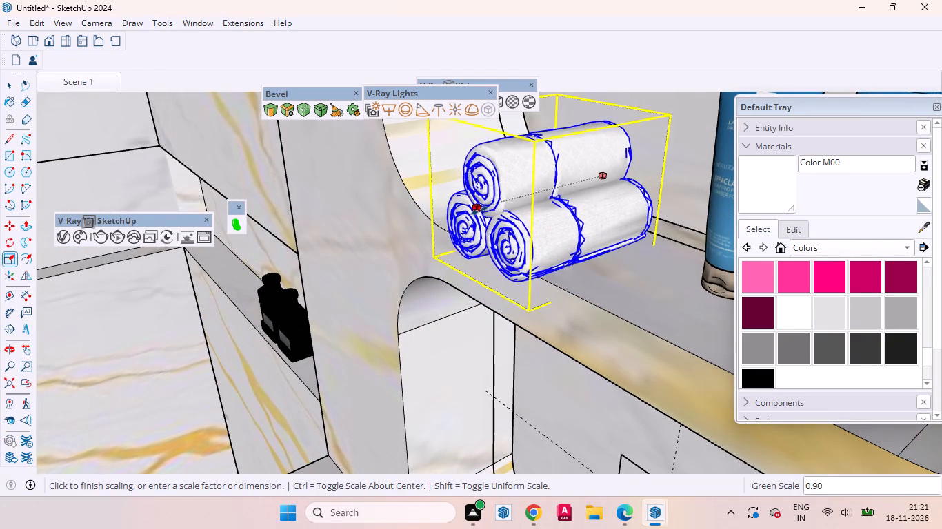
left_click_drag(479, 211, 504, 211)
key("space")
Erase the leftover group of rolled towels beside the bathtub, above the folded towel stack.
middle_click_drag(487, 267, 665, 261)
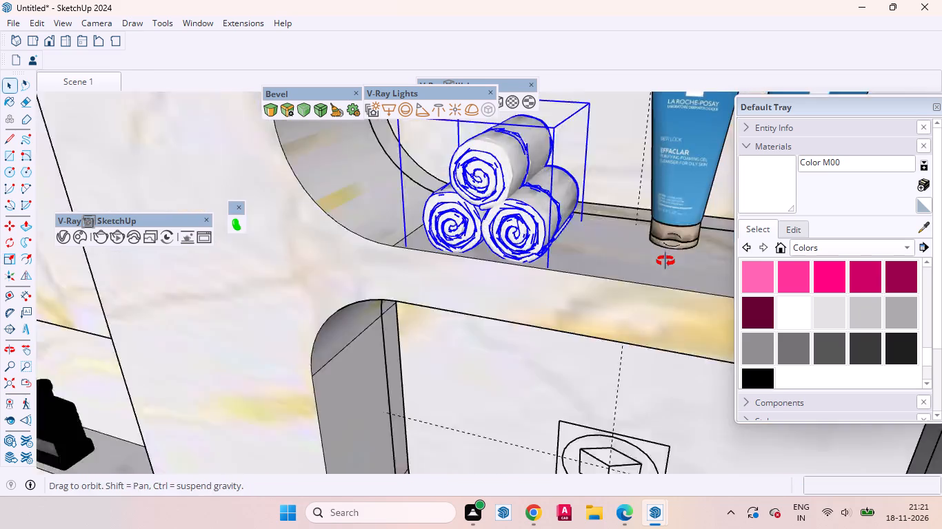
middle_click_drag(665, 261, 676, 258)
scroll(661, 256, "down", 11)
scroll(581, 247, "up", 1)
scroll(581, 247, "down", 14)
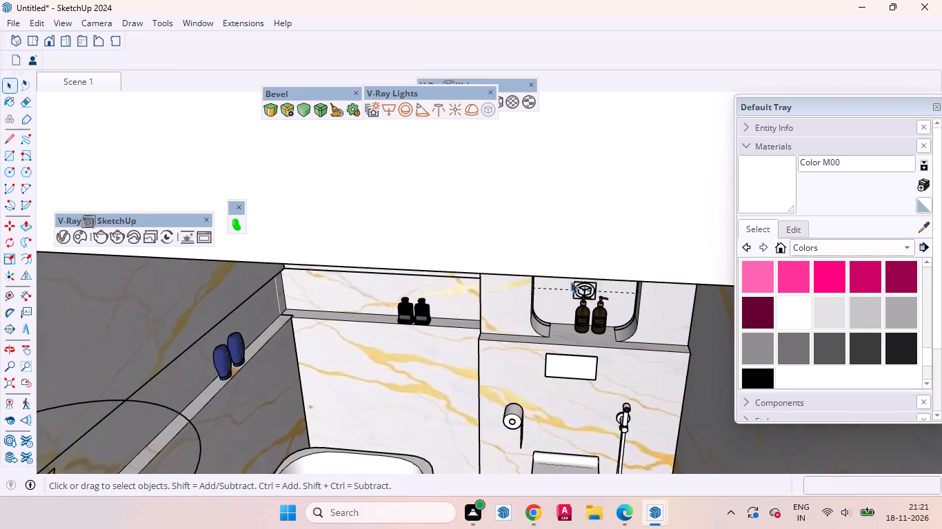
middle_click_drag(568, 285, 592, 221)
scroll(592, 221, "down", 18)
left_click(669, 268)
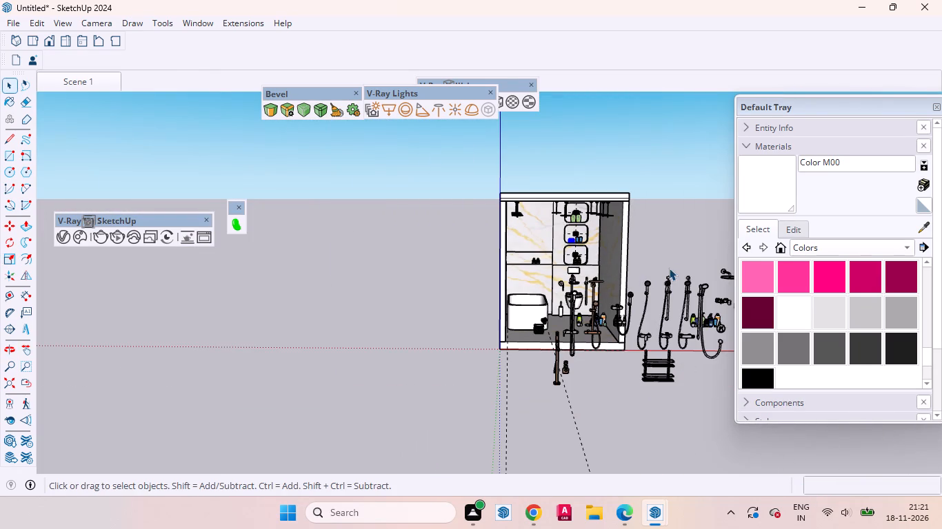
scroll(527, 332, "up", 17)
left_click(561, 280)
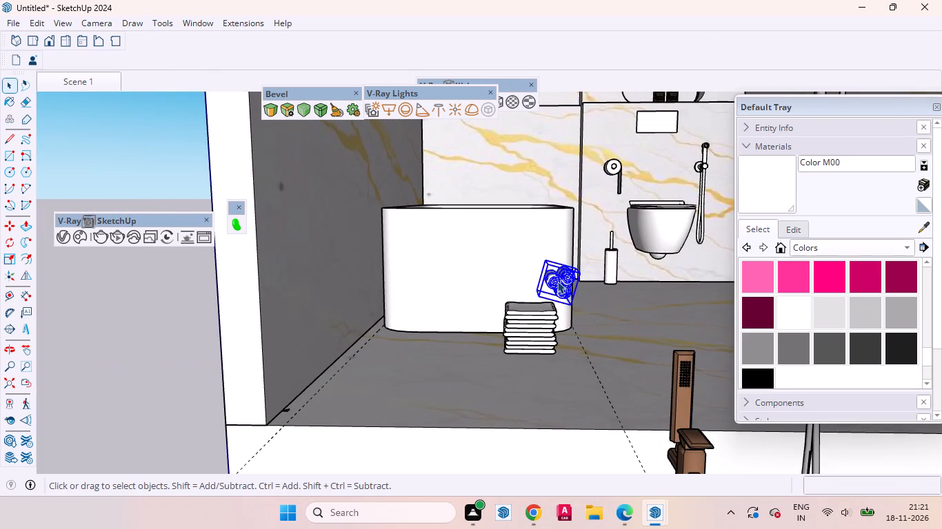
right_click(557, 281)
left_click(605, 32)
Explode the component containing the folded towel stack in front of the bathtub.
left_click(532, 350)
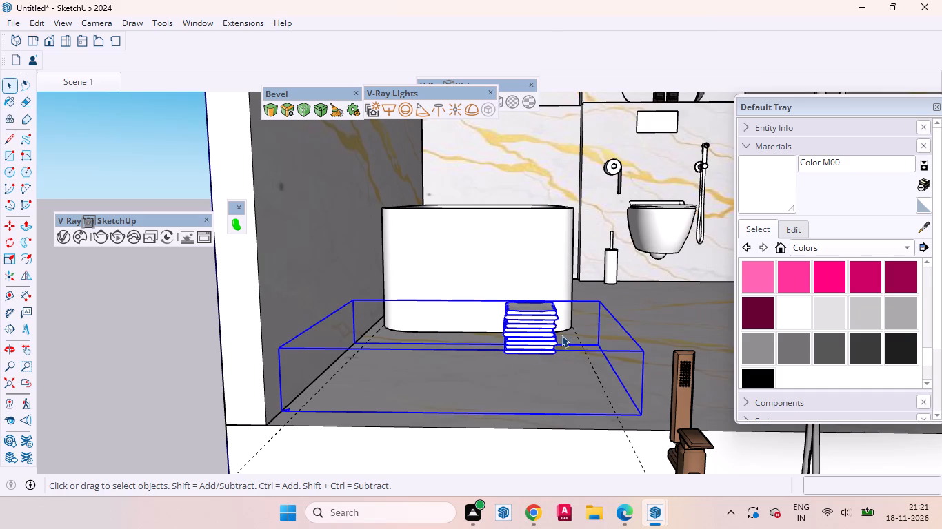
right_click_drag(555, 349, 467, 464)
middle_click_drag(528, 400, 426, 494)
left_click(545, 342)
key("space")
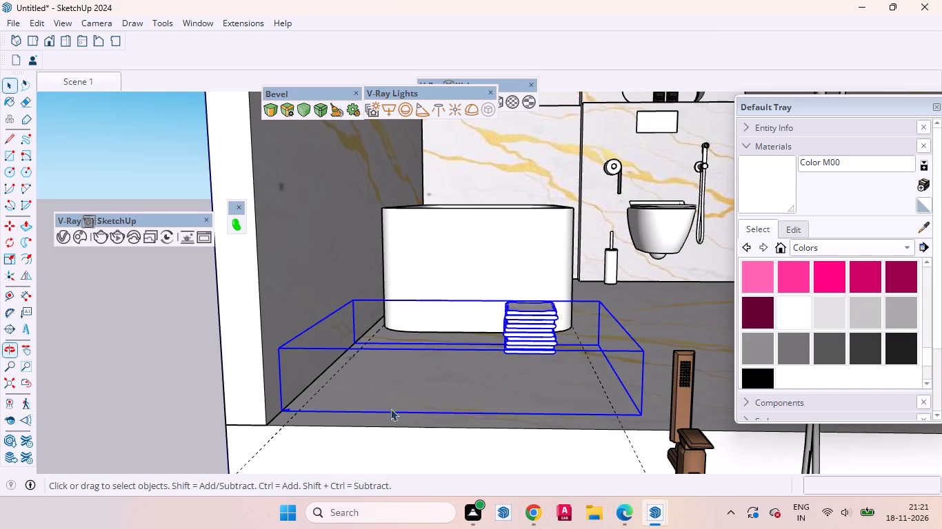
right_click(523, 331)
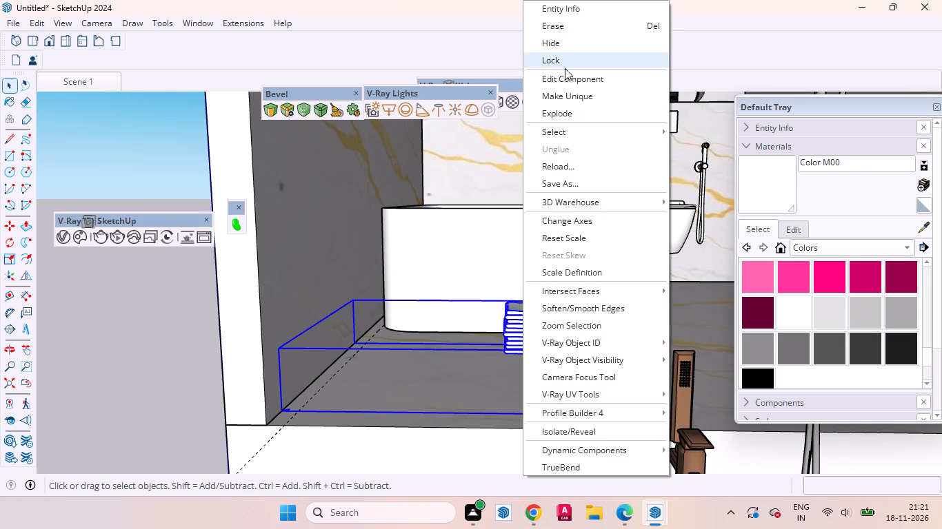
left_click(565, 115)
Rotate only the folded towel stack 90 degrees in the floor plane.
scroll(598, 350, "up", 3)
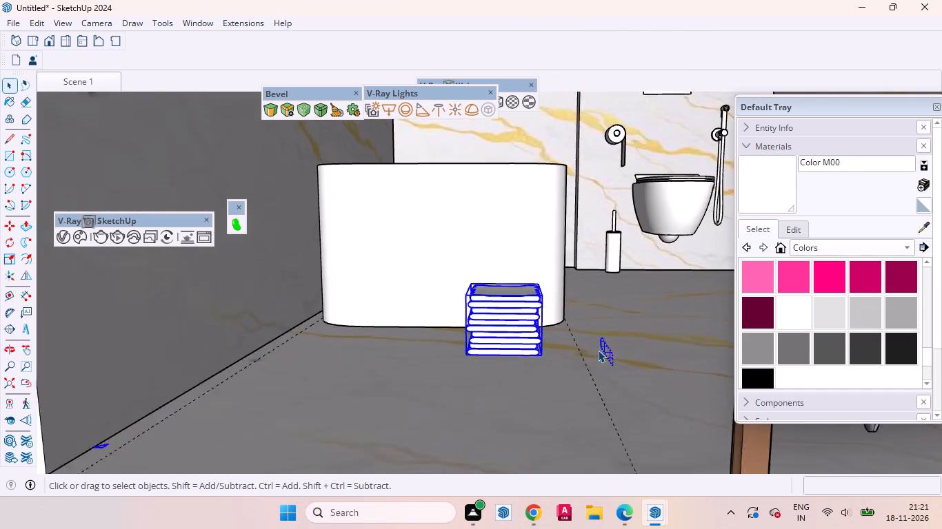
scroll(598, 350, "up", 10)
middle_click_drag(554, 395, 292, 390)
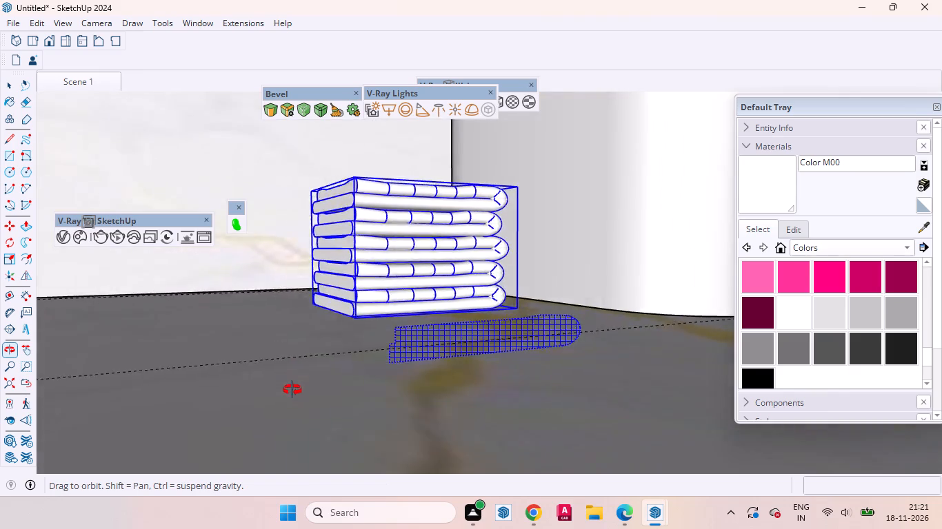
middle_click_drag(292, 390, 563, 472)
scroll(489, 452, "up", 1)
scroll(513, 340, "down", 4)
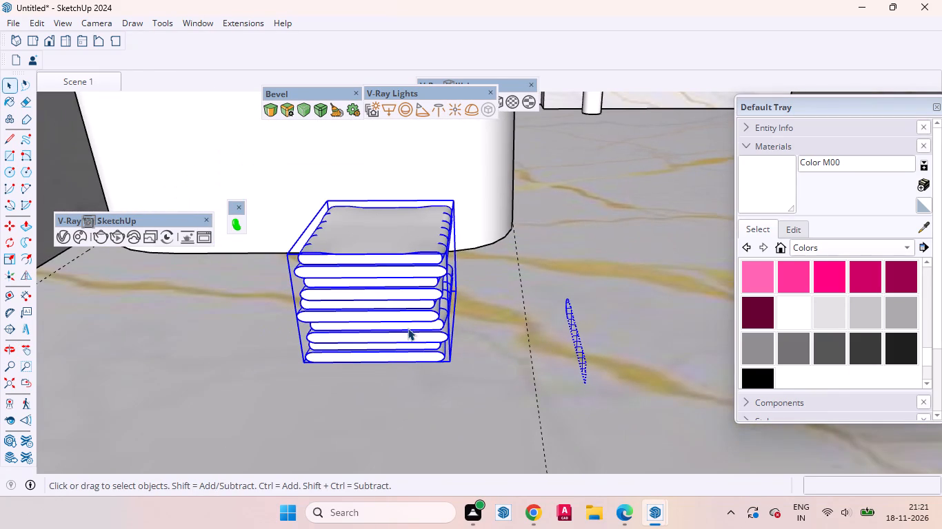
left_click(405, 328)
scroll(522, 320, "down", 7)
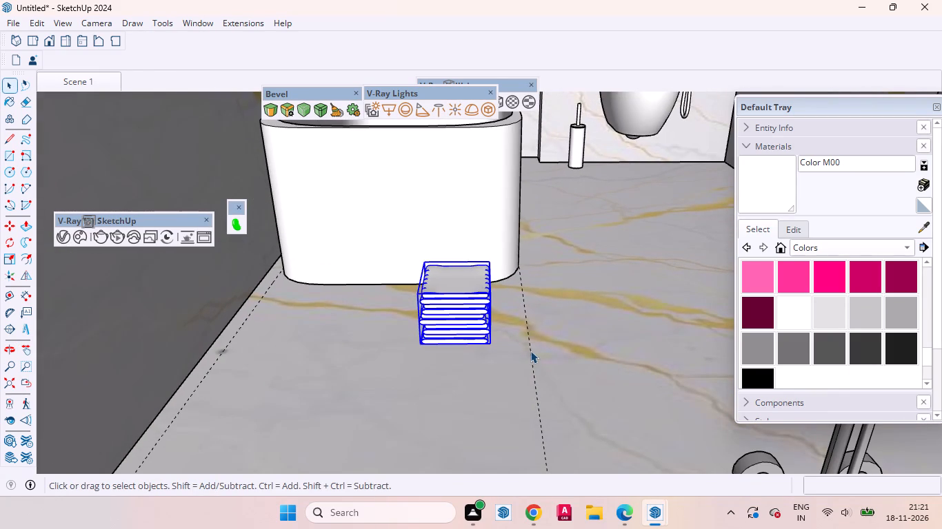
key("q")
left_click(428, 371)
left_click(465, 373)
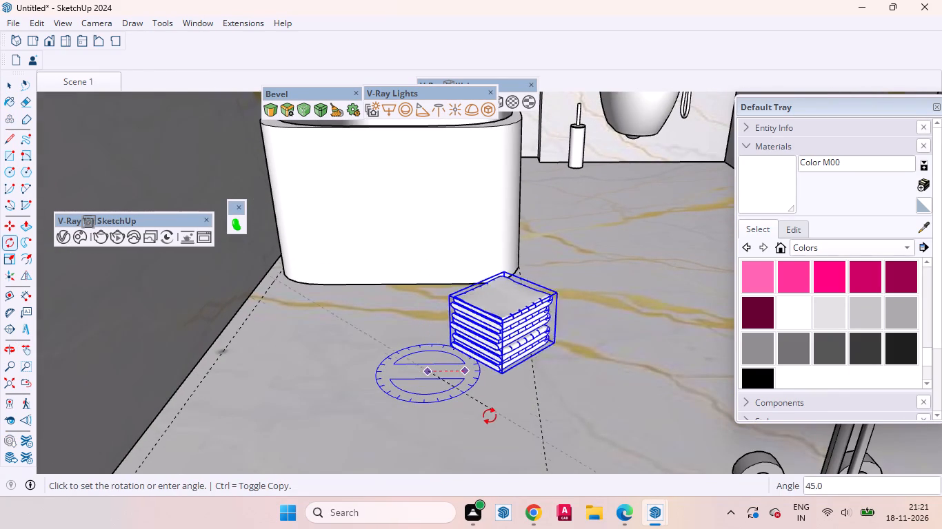
type("90")
key("Return")
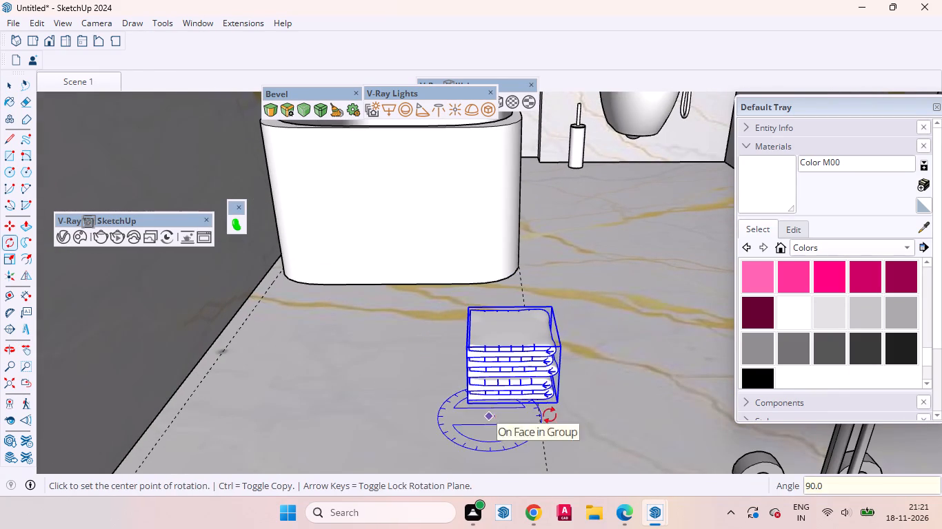
key("space")
Scale the folded towel stack down in height along the blue axis.
scroll(546, 411, "up", 4)
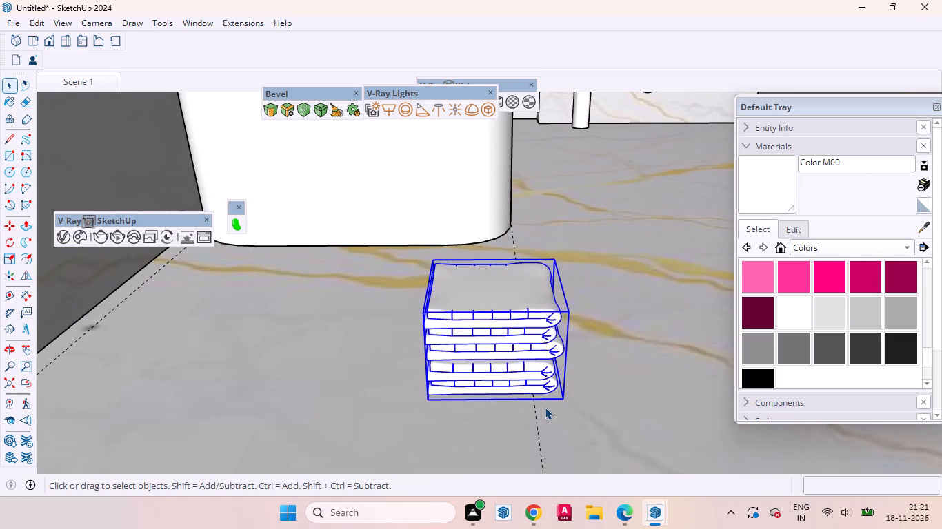
key("s")
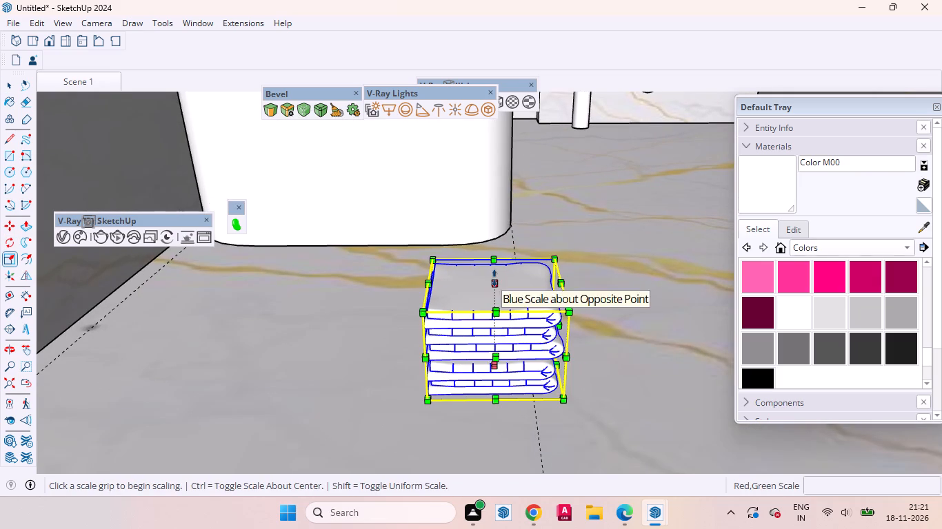
left_click_drag(494, 278, 495, 314)
key("space")
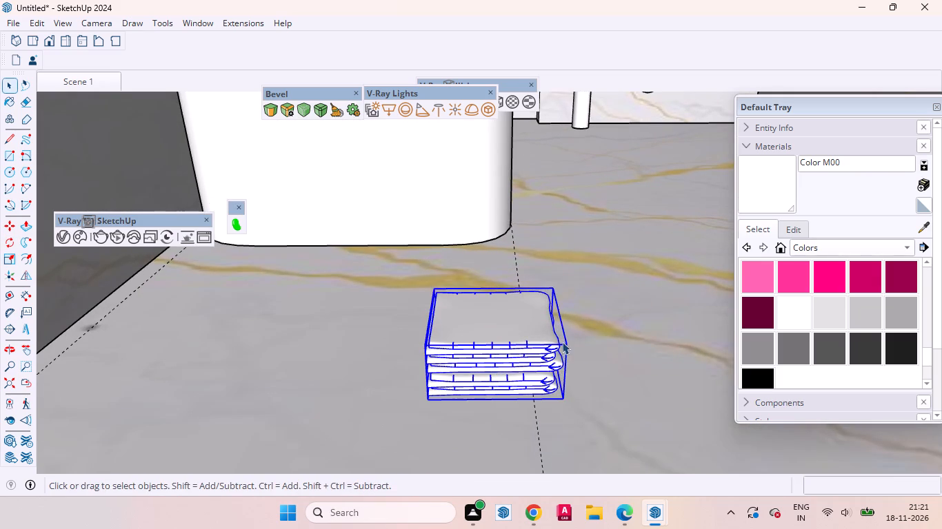
Scale the folded towel stack by 0.90 along the green axis, and shrink it further from its upper back corner.
middle_click_drag(512, 346, 490, 350)
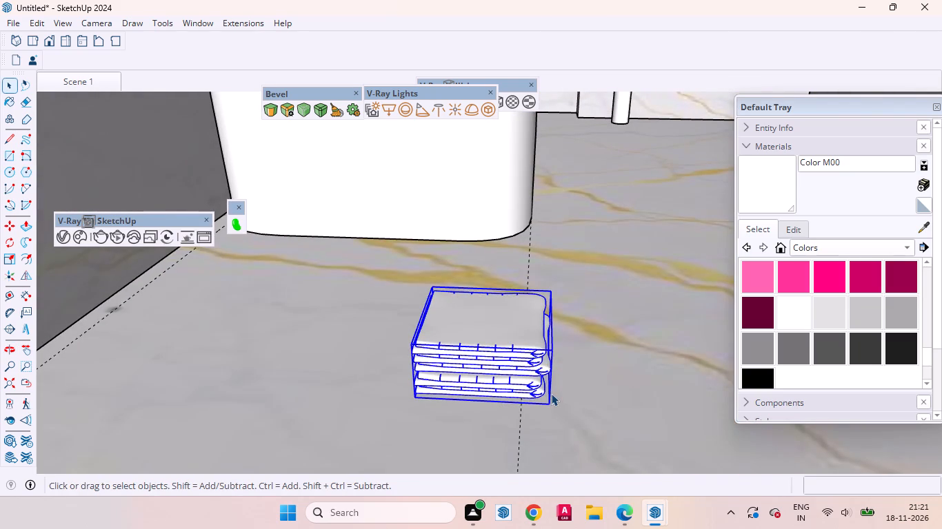
key("s")
left_click(554, 340)
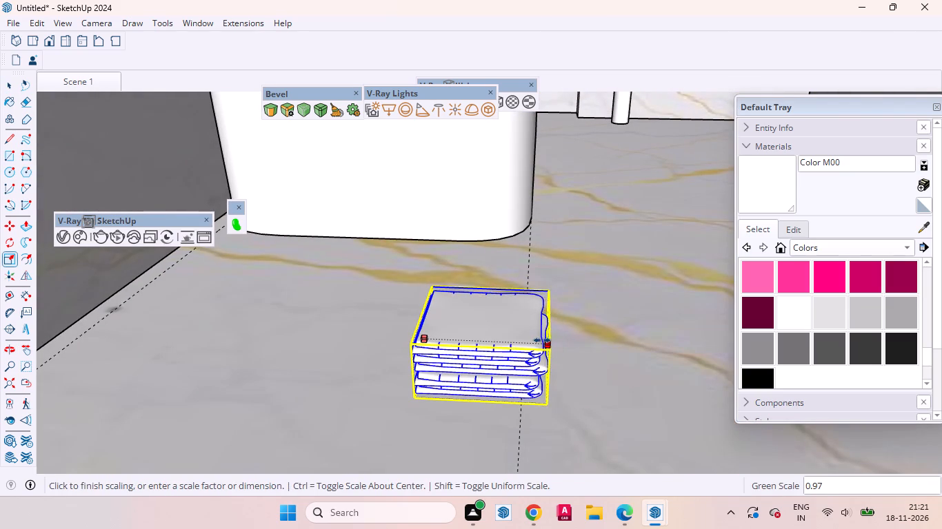
left_click(537, 340)
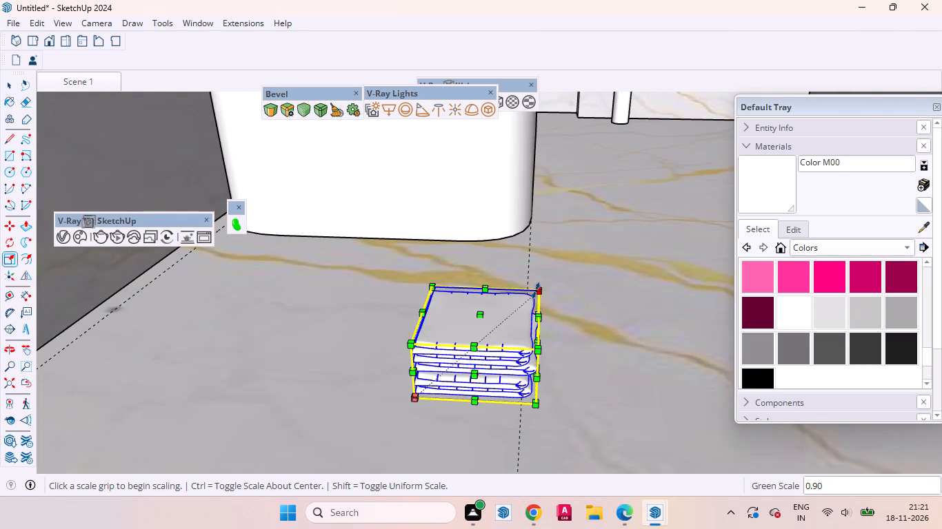
left_click_drag(536, 290, 512, 329)
key("space")
Move the folded towel stack from the floor onto the niche ledge behind the bathtub, beside the black bottles, about 9' 4" away.
middle_click_drag(468, 395, 485, 312)
key("m")
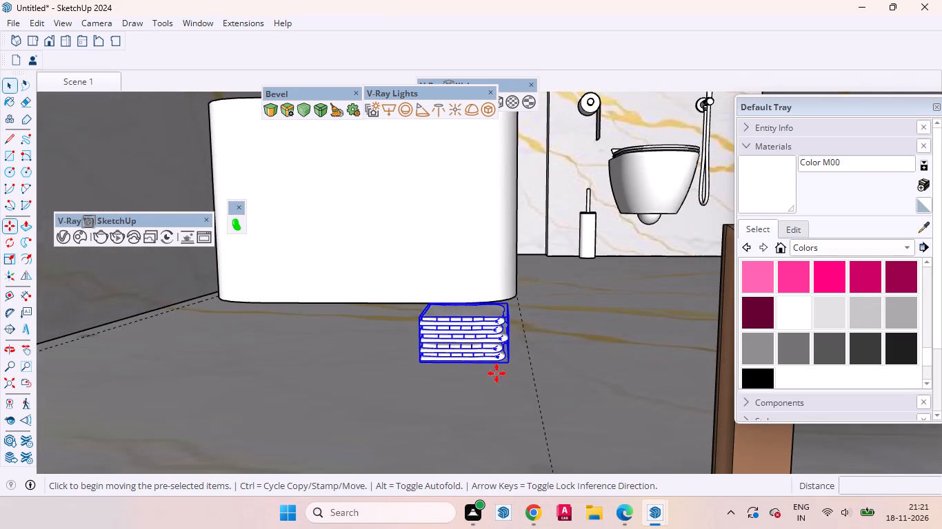
left_click(510, 365)
scroll(543, 354, "down", 12)
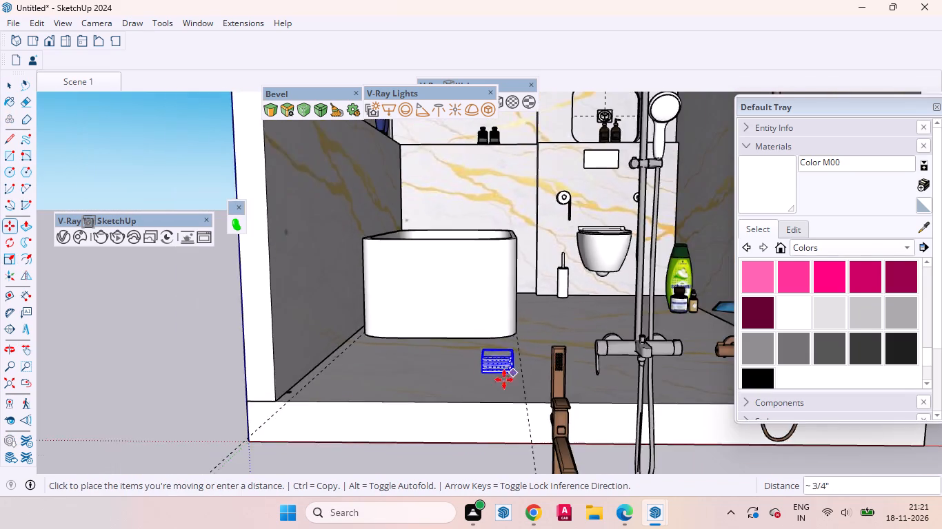
scroll(504, 380, "down", 7)
scroll(480, 226, "up", 14)
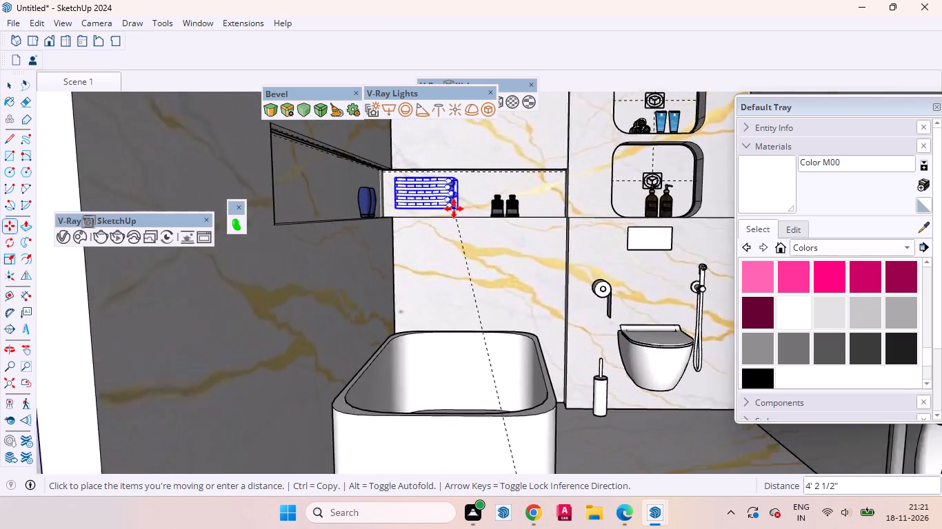
scroll(454, 209, "up", 13)
middle_click_drag(443, 229, 257, 344)
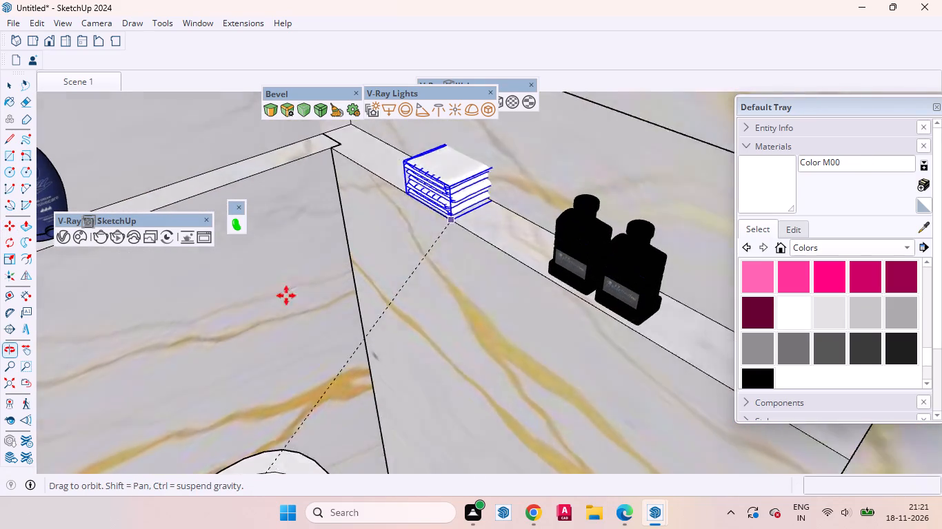
left_click(410, 196)
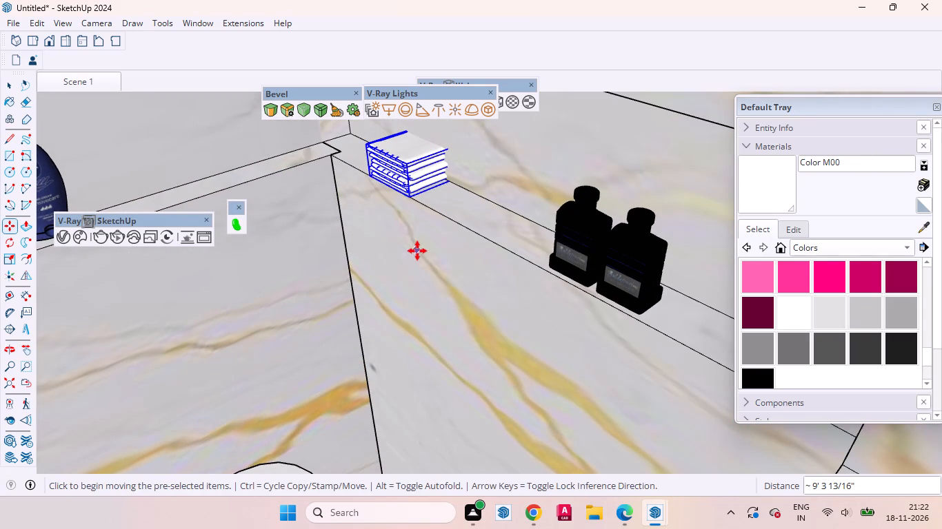
key("space")
Enlarge the folded towel stack by 1.40 and again by 1.16 along the blue axis, and by about 1.40 along the green axis.
middle_click_drag(455, 234, 683, 184)
scroll(675, 203, "down", 11)
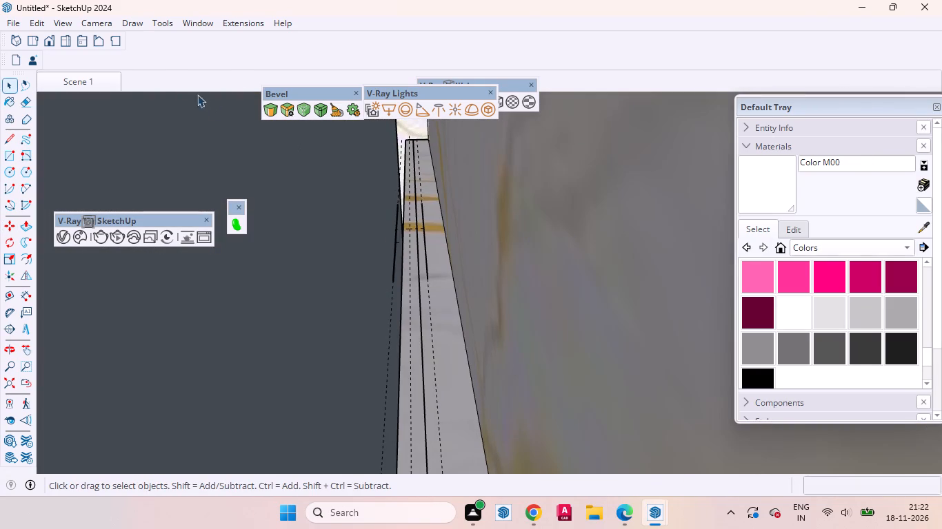
left_click(105, 85)
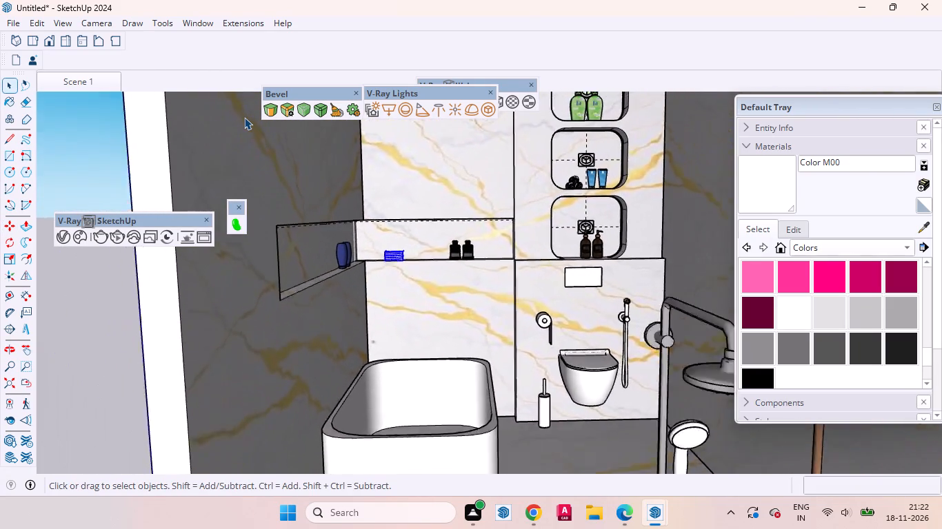
scroll(359, 268, "up", 14)
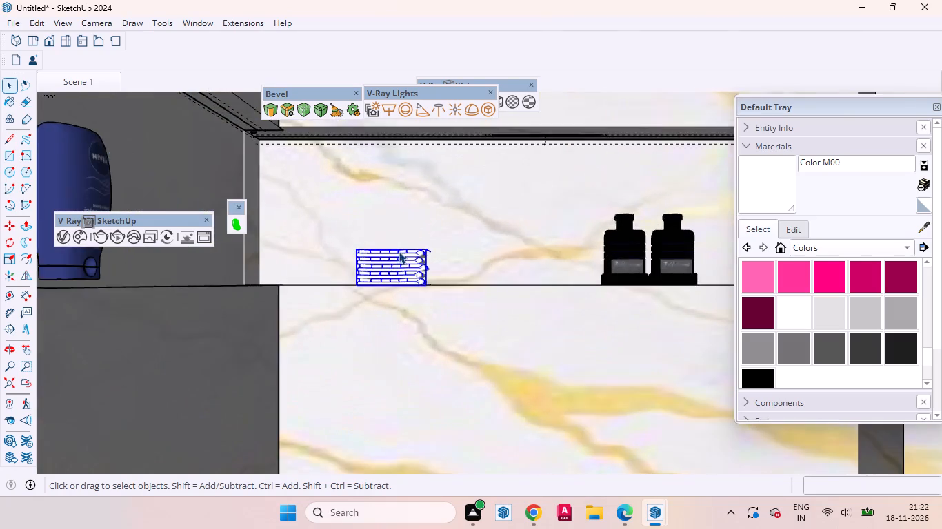
scroll(399, 251, "up", 7)
key("s")
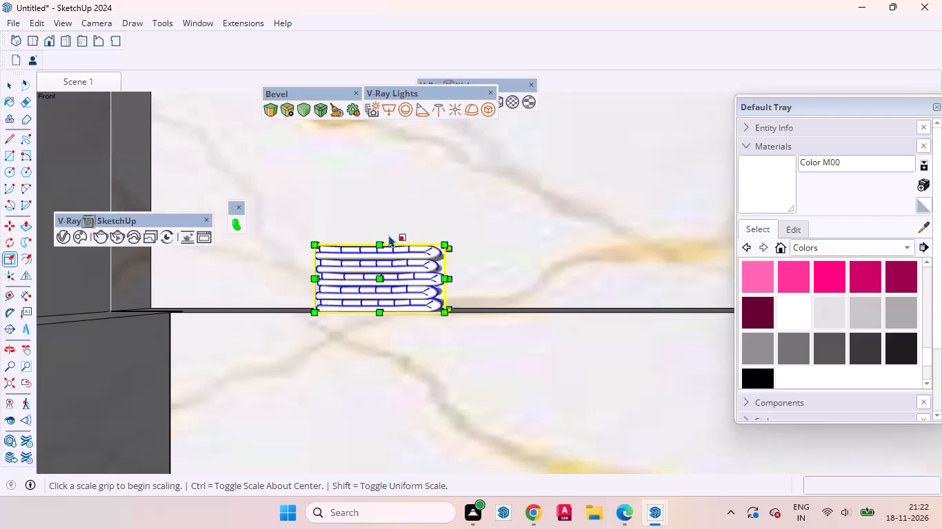
left_click(391, 247)
left_click(394, 225)
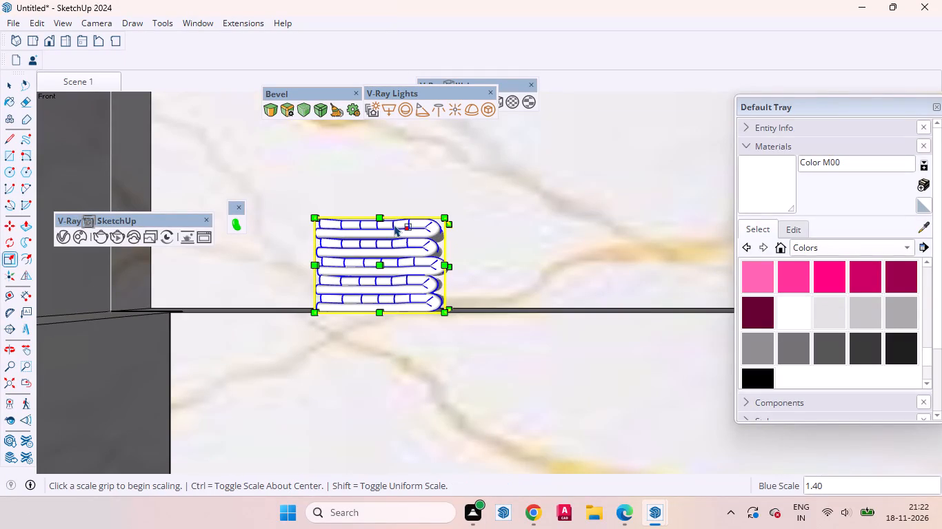
left_click(394, 220)
left_click(395, 211)
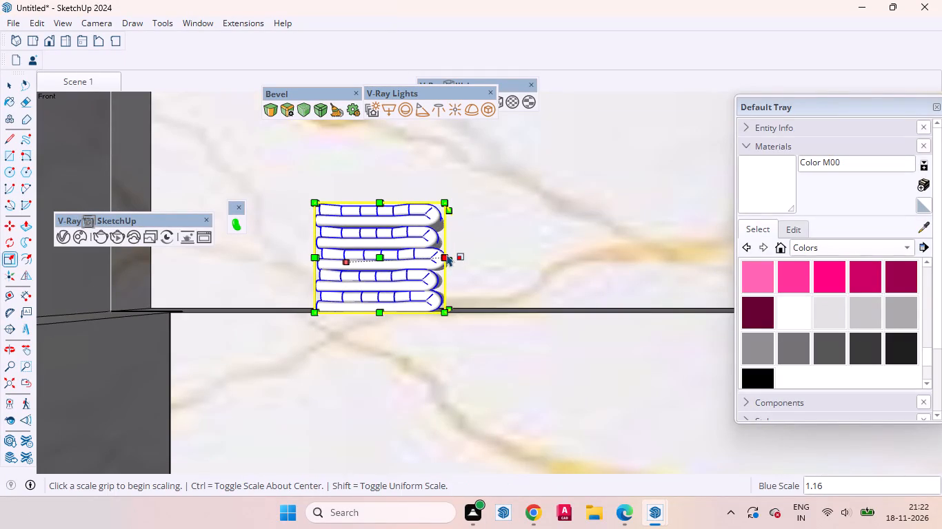
left_click(453, 258)
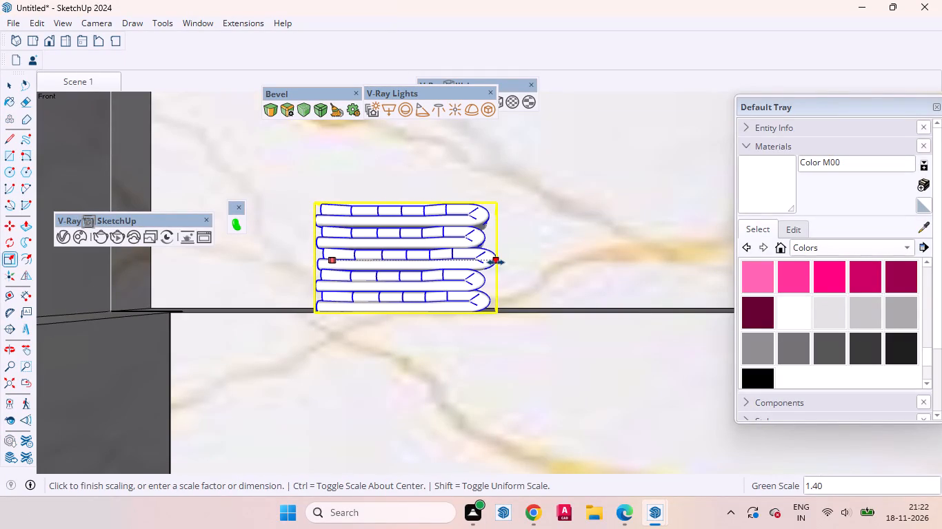
left_click(496, 262)
key("space")
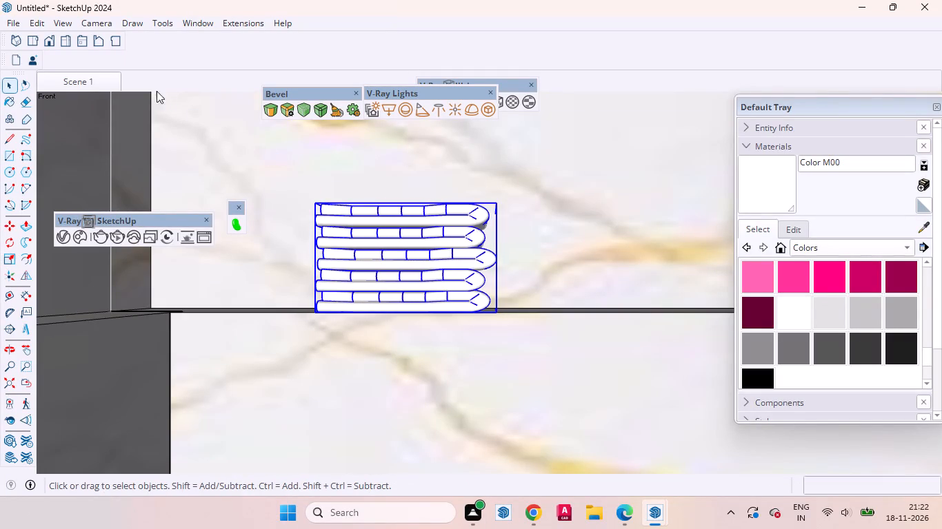
Examine the bathroom interior from the saved scene and the spare shower fixtures and accessories standing in front of and beside the room.
left_click(112, 85)
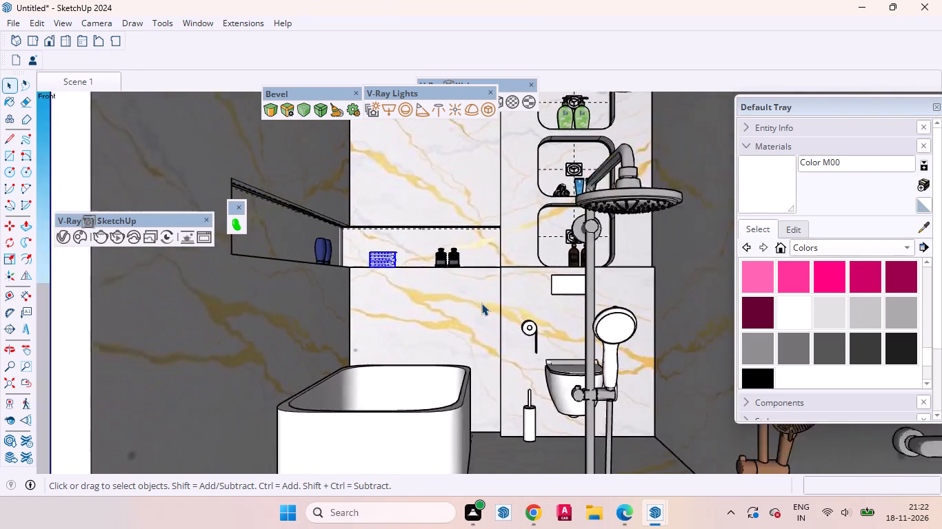
scroll(481, 306, "down", 9)
scroll(481, 309, "up", 1)
left_click(623, 216)
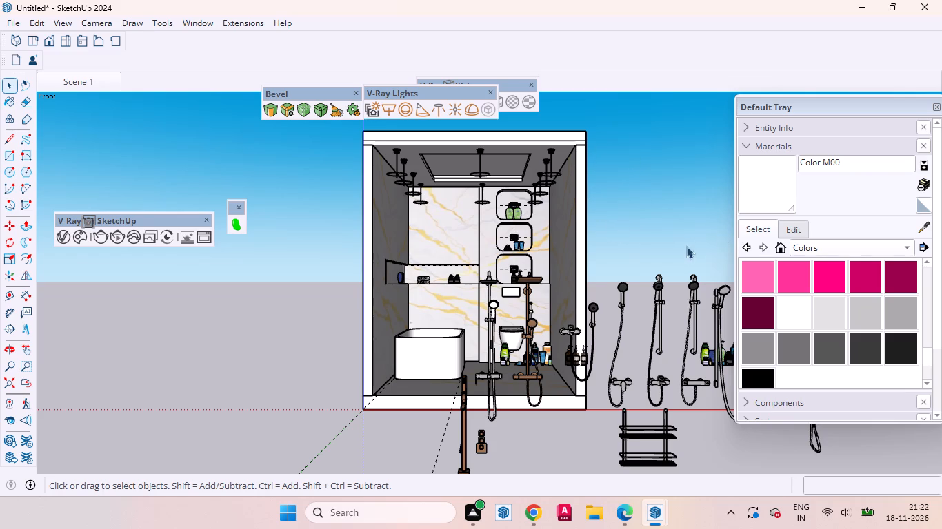
scroll(536, 307, "down", 2)
scroll(505, 278, "up", 6)
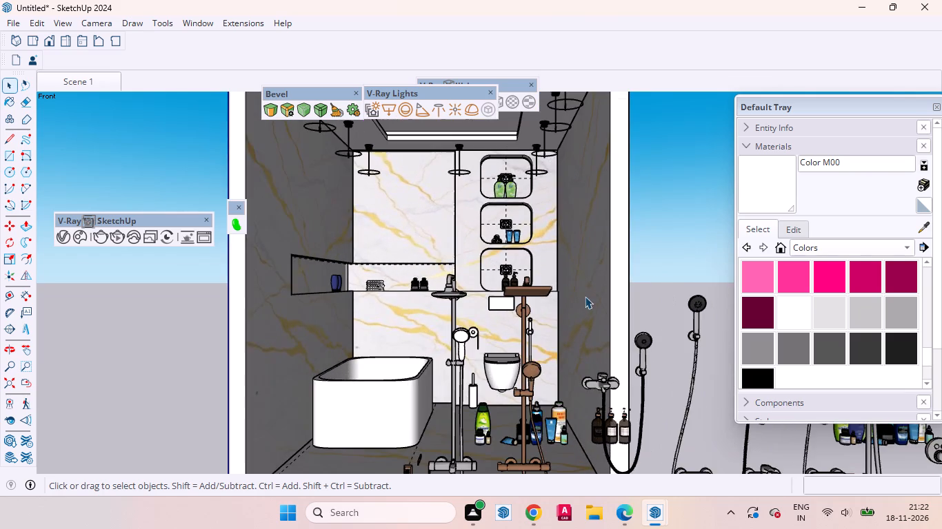
scroll(515, 302, "down", 2)
middle_click_drag(552, 321, 472, 371)
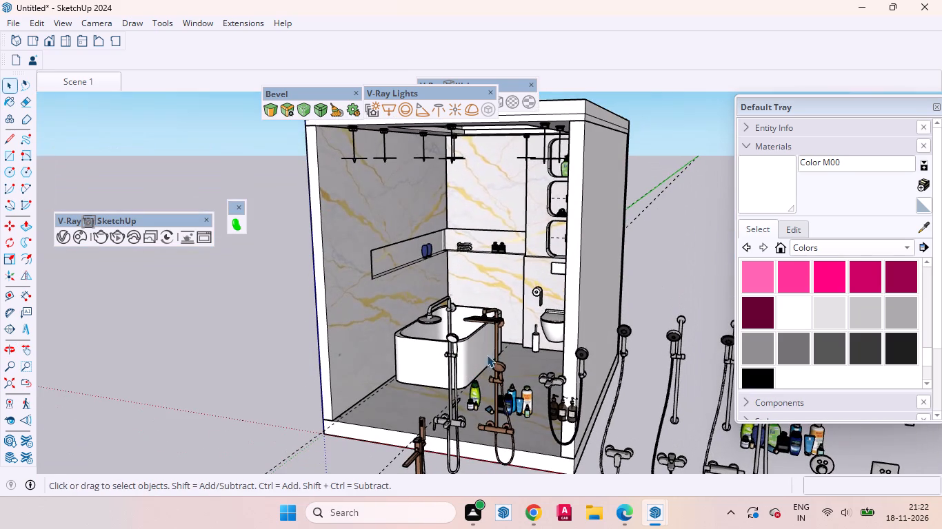
left_click(497, 349)
scroll(469, 315, "down", 1)
scroll(469, 315, "up", 1)
scroll(469, 315, "down", 4)
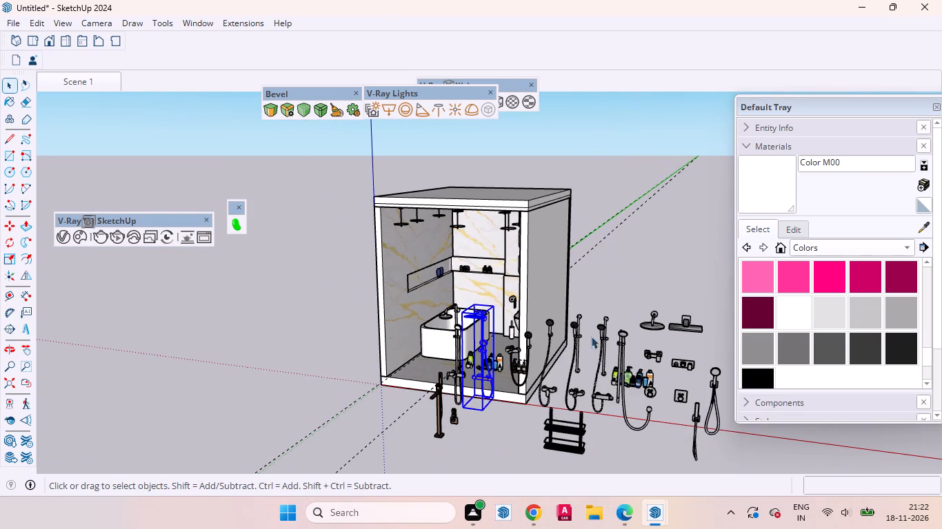
left_click(660, 417)
scroll(672, 338, "up", 6)
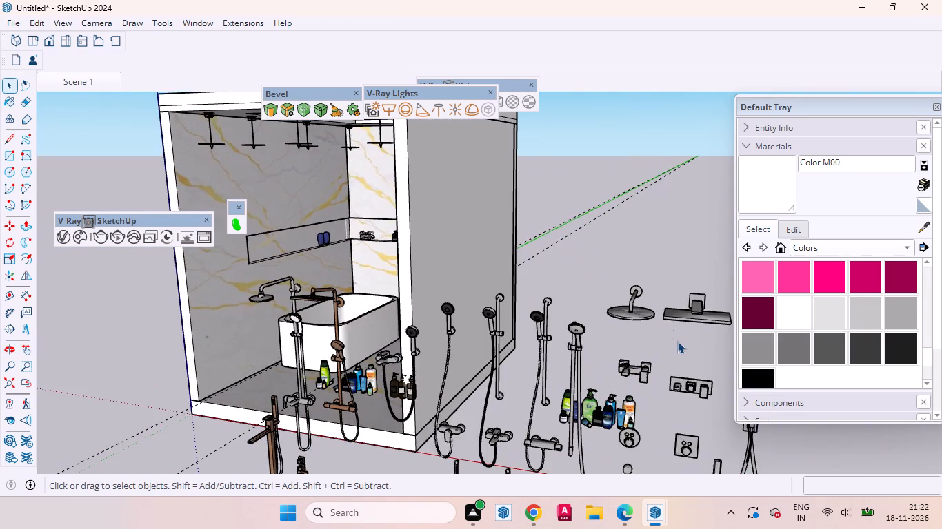
middle_click_drag(674, 340, 712, 241)
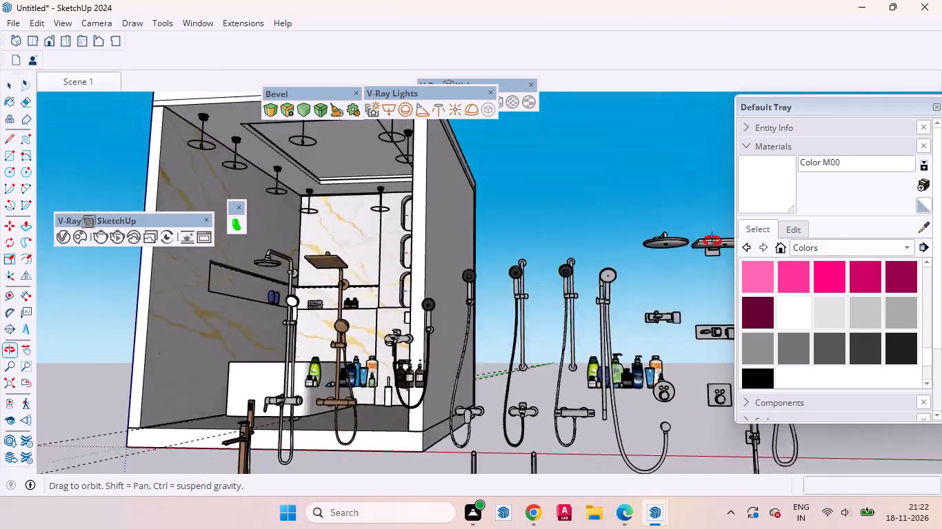
middle_click_drag(712, 241, 594, 250)
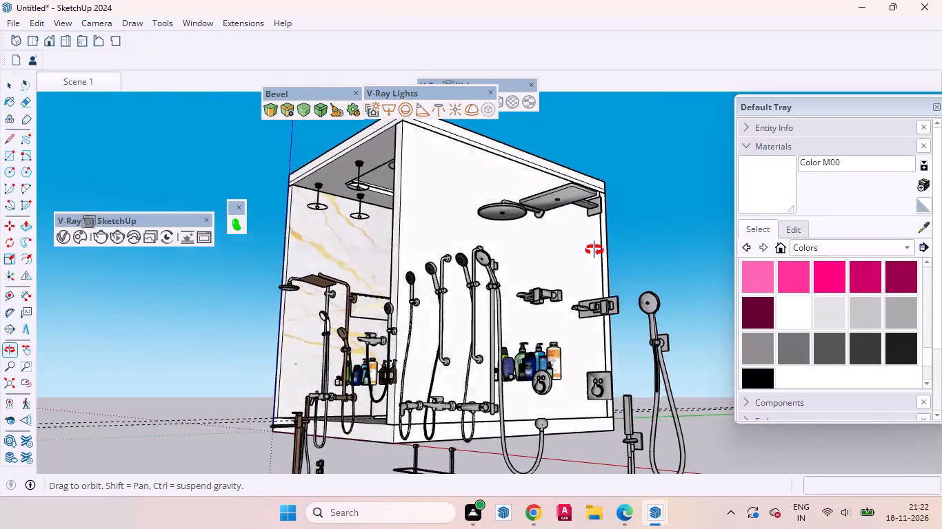
middle_click_drag(594, 250, 663, 257)
scroll(642, 271, "up", 1)
scroll(541, 279, "down", 3)
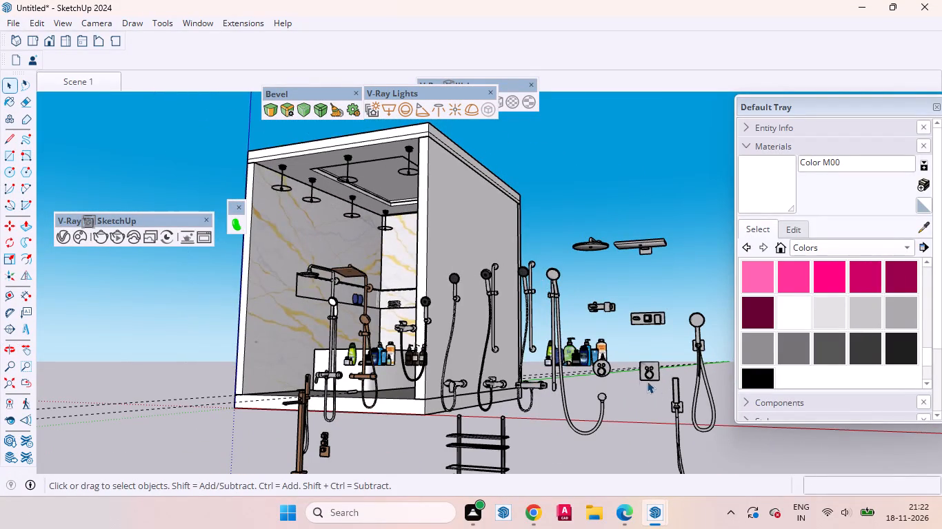
scroll(653, 385, "up", 2)
scroll(629, 348, "down", 2)
scroll(528, 358, "down", 2)
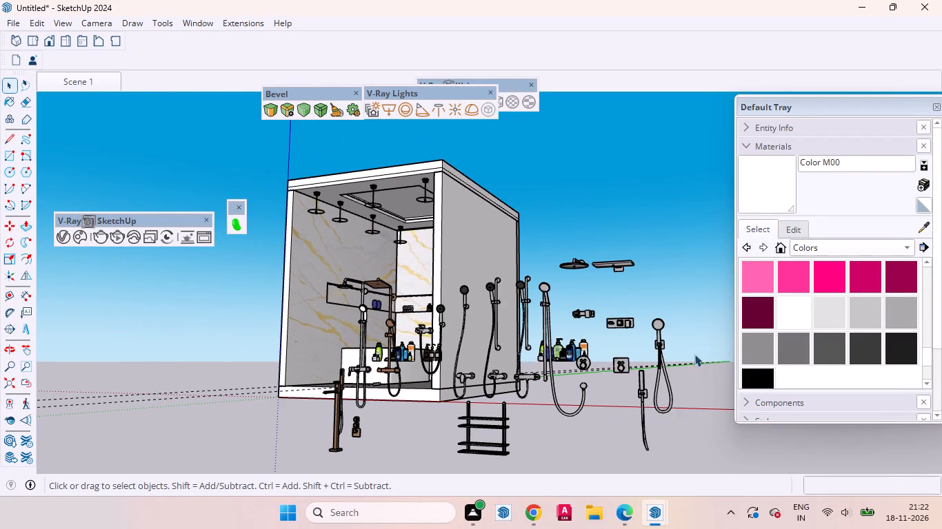
scroll(323, 342, "up", 3)
middle_click_drag(441, 338, 459, 344)
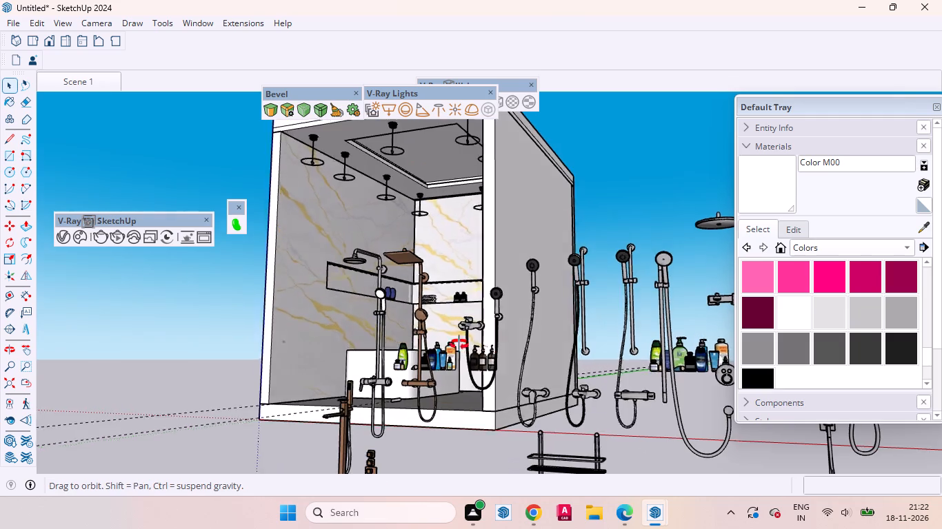
middle_click_drag(459, 344, 481, 393)
scroll(431, 352, "down", 6)
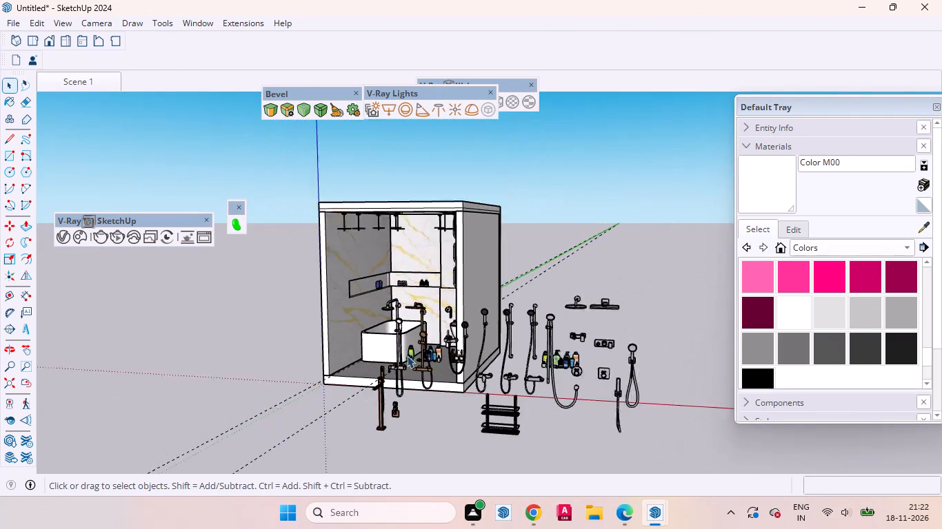
scroll(407, 355, "down", 1)
scroll(545, 366, "up", 3)
scroll(468, 424, "up", 10)
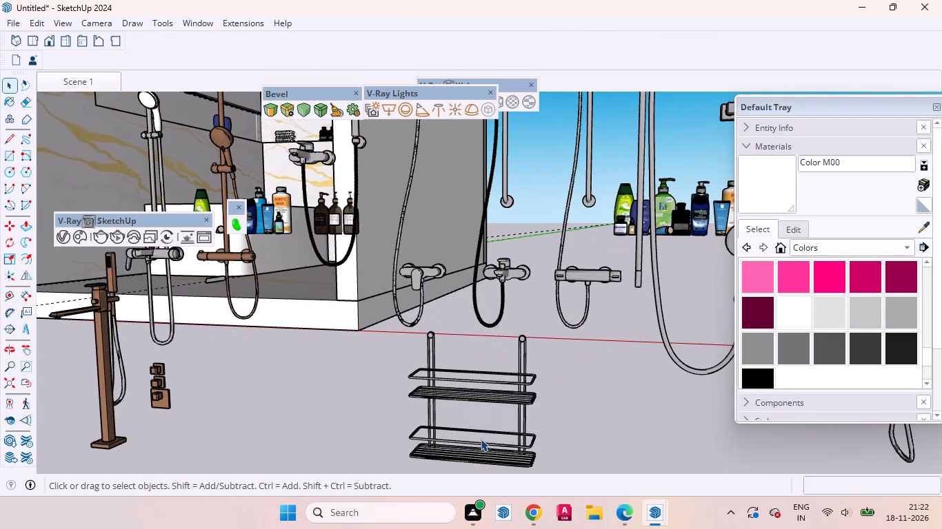
scroll(585, 357, "down", 4)
scroll(590, 368, "up", 1)
scroll(590, 368, "down", 2)
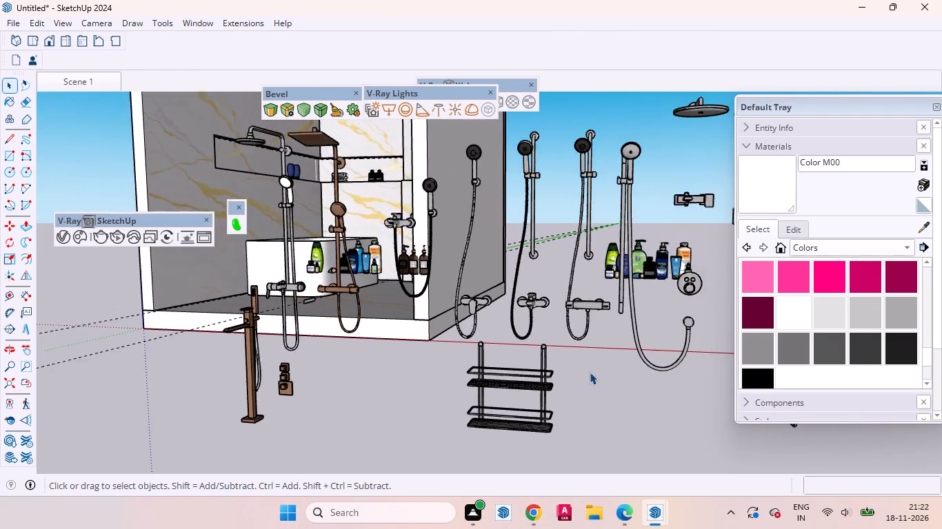
scroll(590, 372, "down", 4)
scroll(647, 224, "up", 3)
middle_click_drag(634, 242, 512, 216)
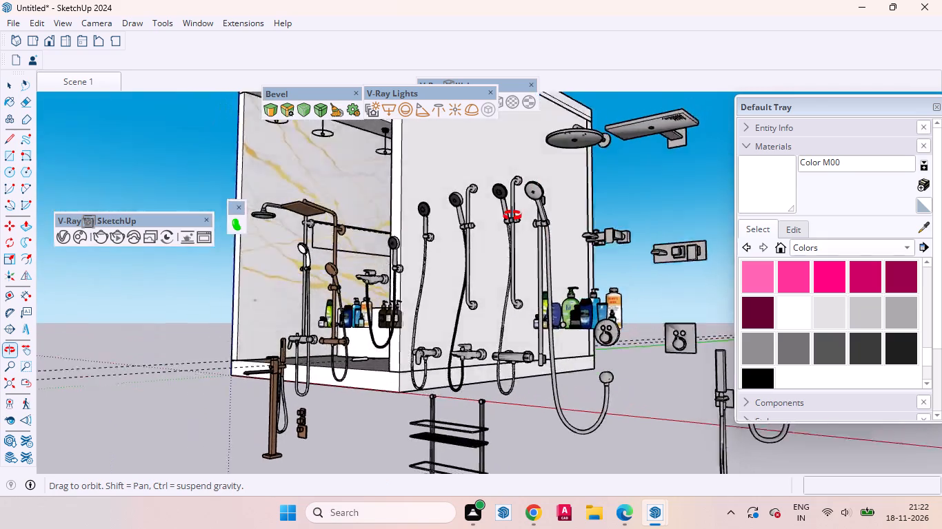
middle_click_drag(512, 216, 620, 255)
scroll(620, 255, "down", 5)
scroll(661, 229, "up", 3)
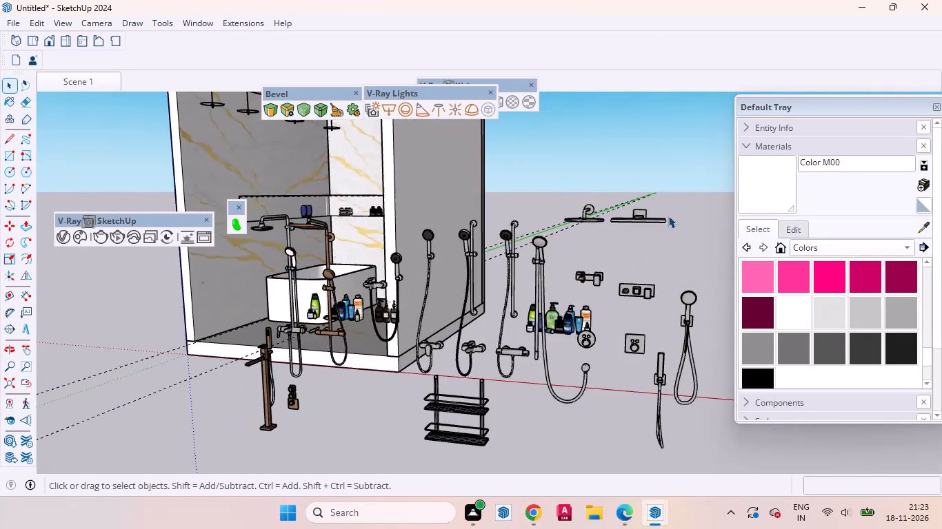
scroll(668, 216, "up", 2)
middle_click_drag(619, 223, 741, 212)
scroll(694, 230, "down", 3)
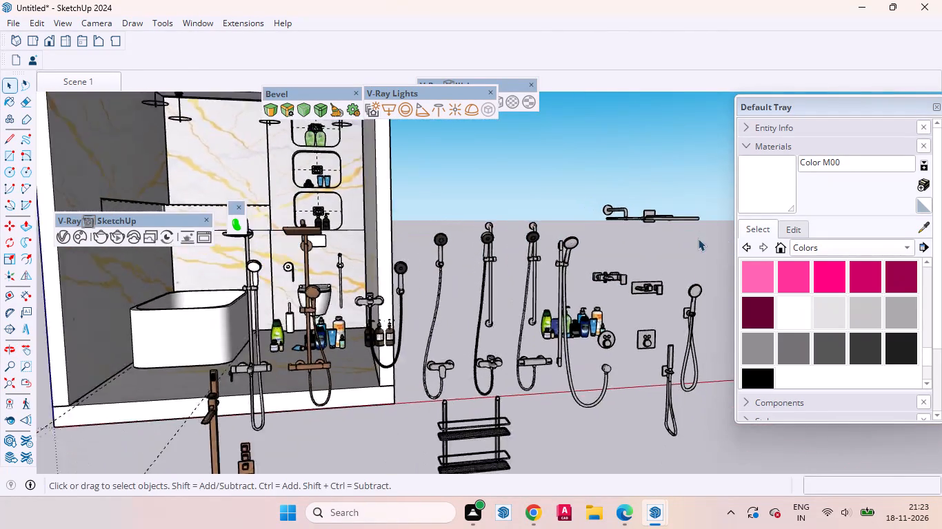
scroll(698, 238, "down", 3)
scroll(507, 275, "up", 8)
Move the brown shower column with the square rain head about 11' 1" to the back wall, above the niche ledge.
left_click(407, 295)
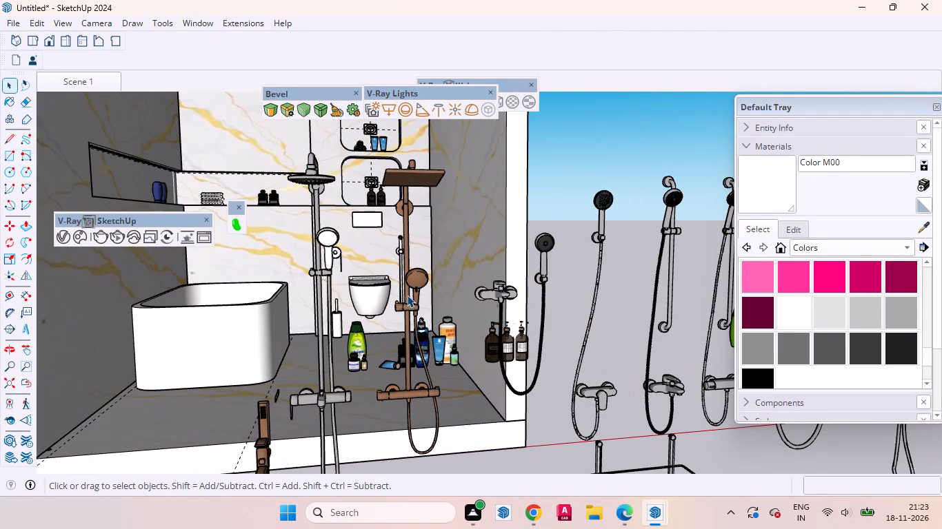
key("n")
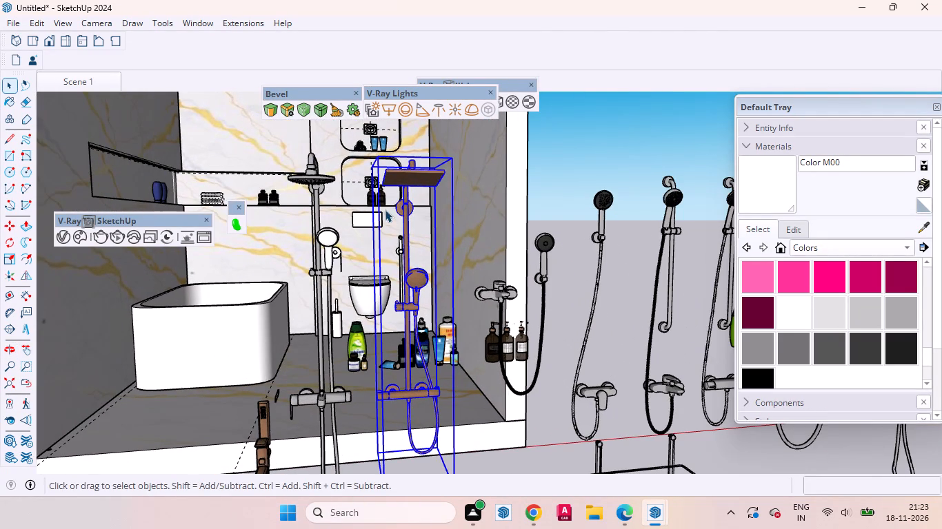
middle_click_drag(386, 210, 476, 251)
key("m")
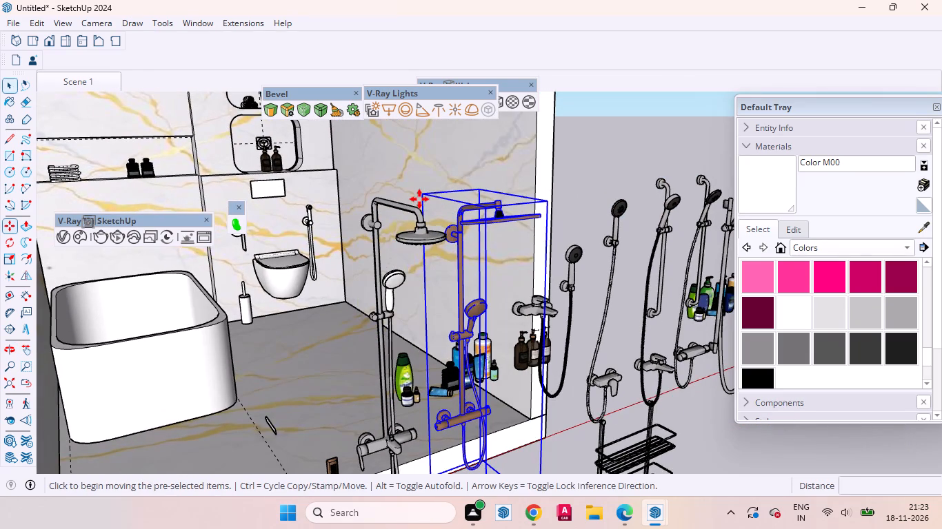
left_click(420, 196)
scroll(517, 229, "down", 5)
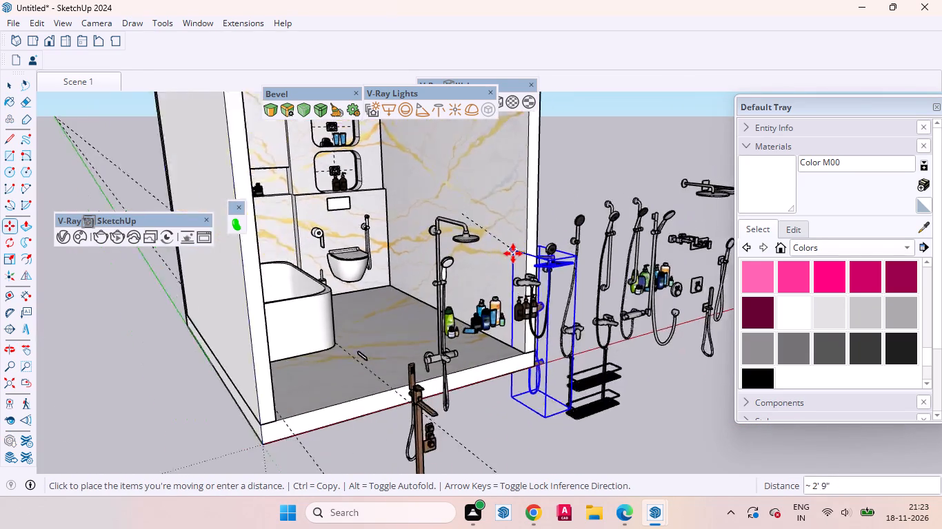
scroll(513, 253, "down", 8)
middle_click_drag(423, 231, 319, 133)
scroll(378, 168, "up", 11)
left_click(410, 193)
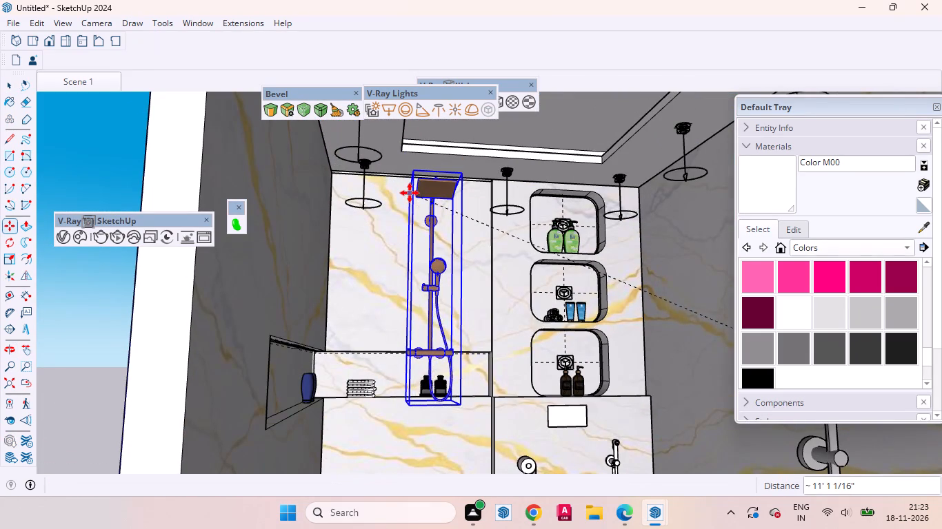
Raise the brown shower column about 3 11/16" on the back wall above the niche ledge.
middle_click_drag(441, 211, 393, 269)
scroll(432, 204, "up", 2)
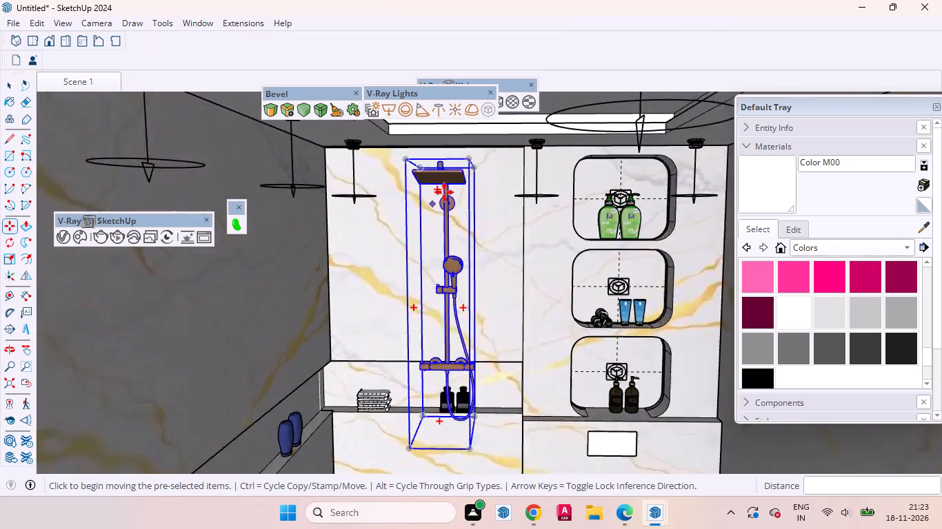
scroll(444, 192, "up", 5)
middle_click_drag(490, 184, 376, 203)
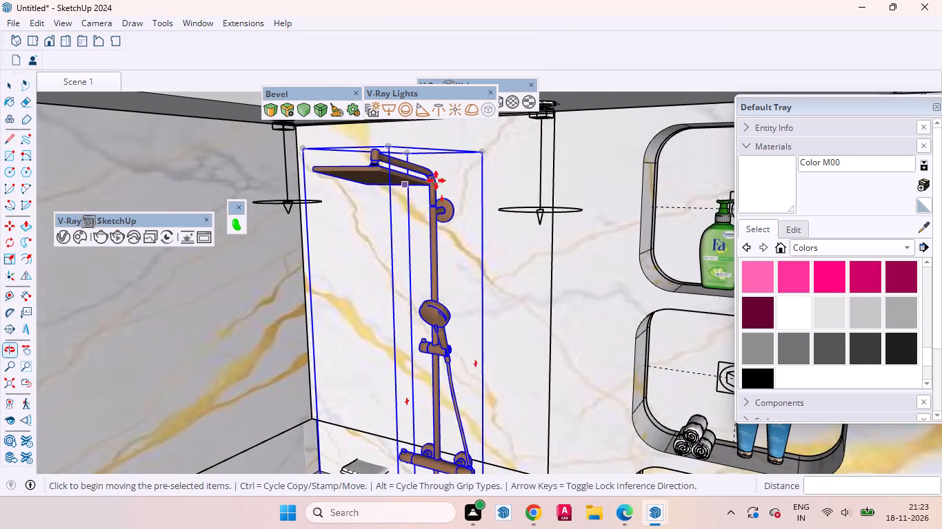
left_click(480, 154)
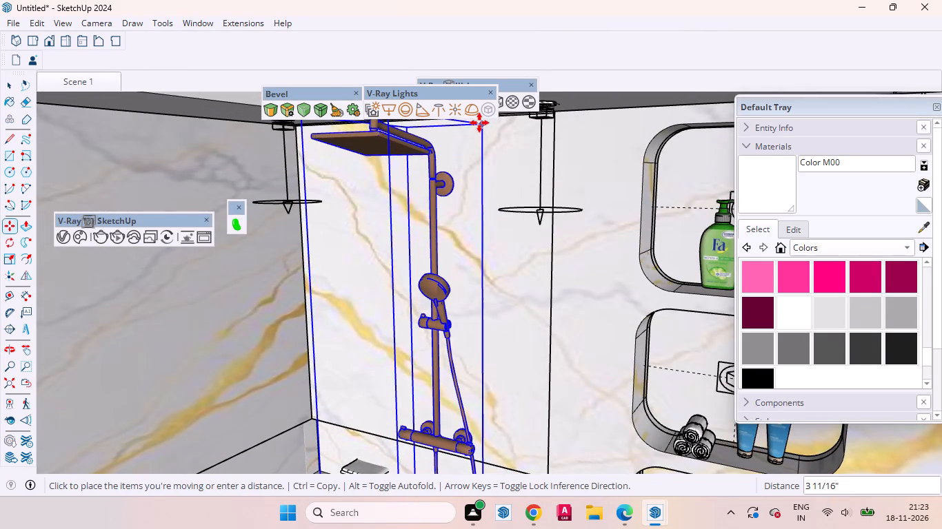
left_click(479, 123)
Shift the brown shower column sideways about 5 5/16" to centre it on the wall section above the niche.
scroll(485, 239, "down", 3)
middle_click_drag(471, 270, 532, 239)
scroll(547, 248, "down", 1)
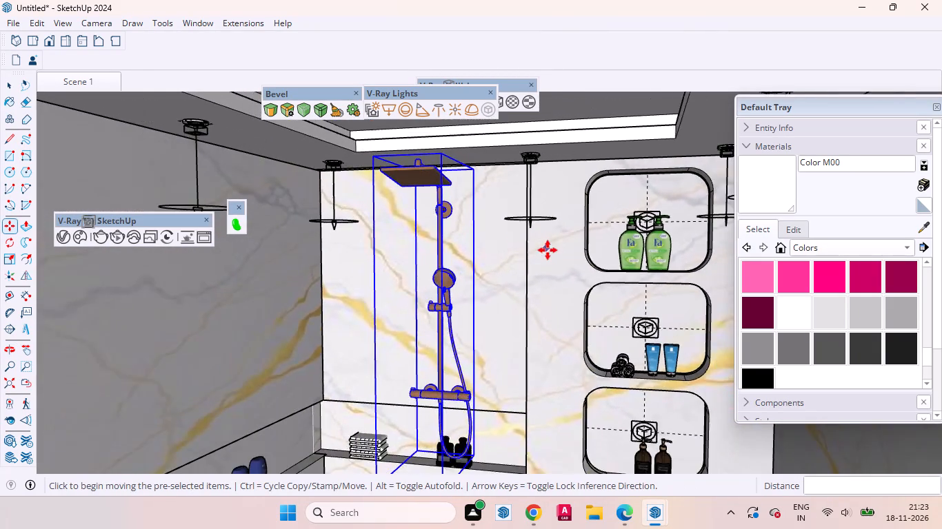
scroll(546, 252, "down", 3)
middle_click_drag(513, 219, 603, 225)
left_click(483, 268)
left_click(462, 267)
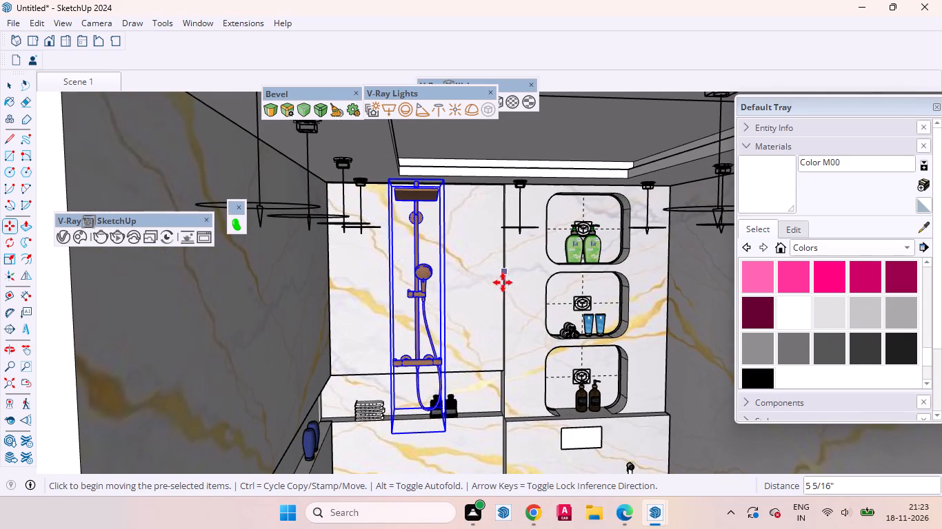
key("space")
scroll(492, 282, "down", 12)
left_click(564, 140)
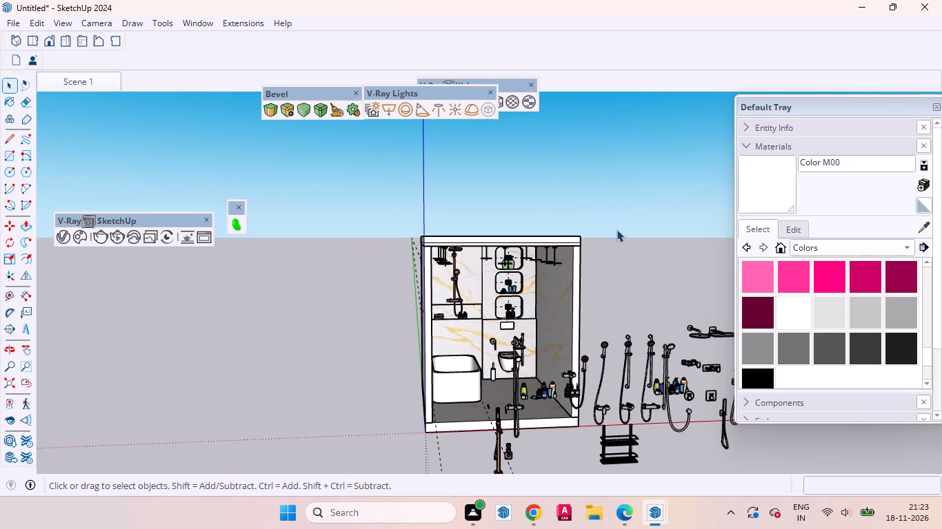
Examine the bathroom from the saved scene and from outside, including the spare fixtures and black wire rack in front.
middle_click_drag(577, 293, 536, 269)
scroll(493, 343, "up", 8)
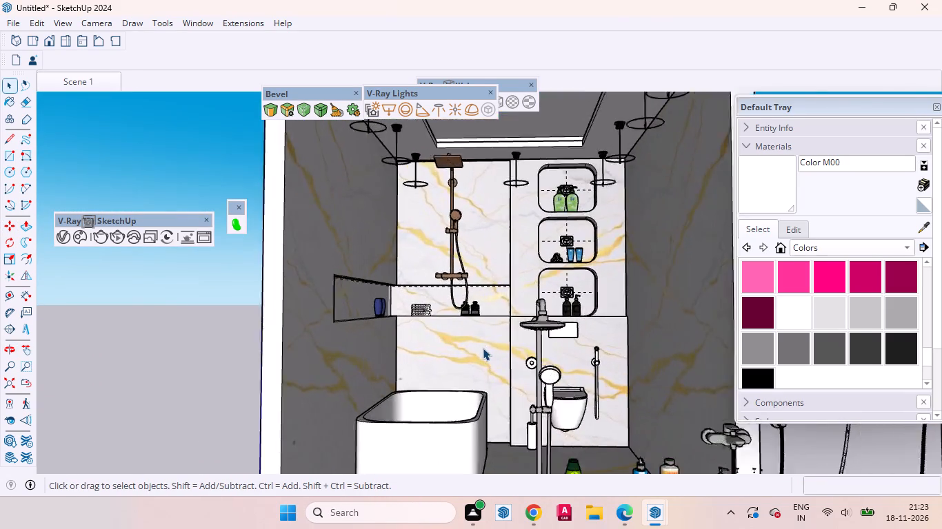
scroll(483, 348, "up", 2)
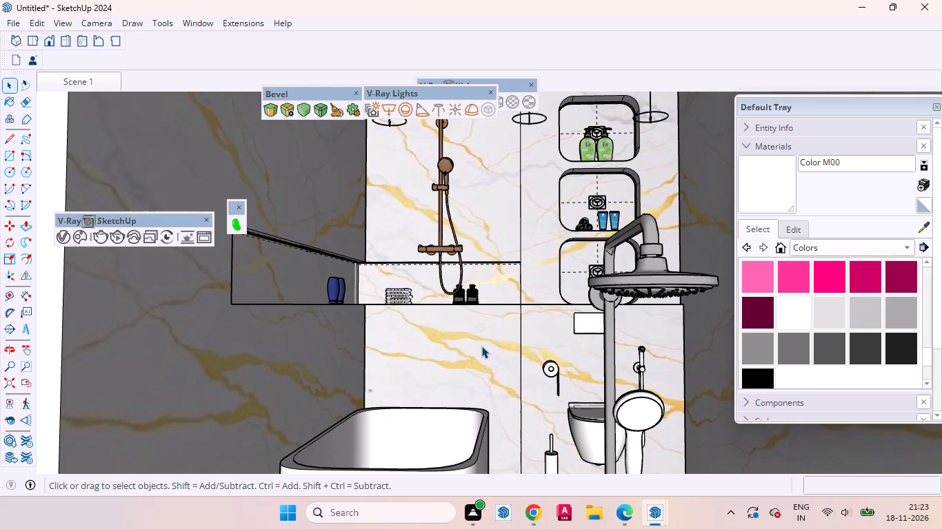
scroll(432, 271, "down", 9)
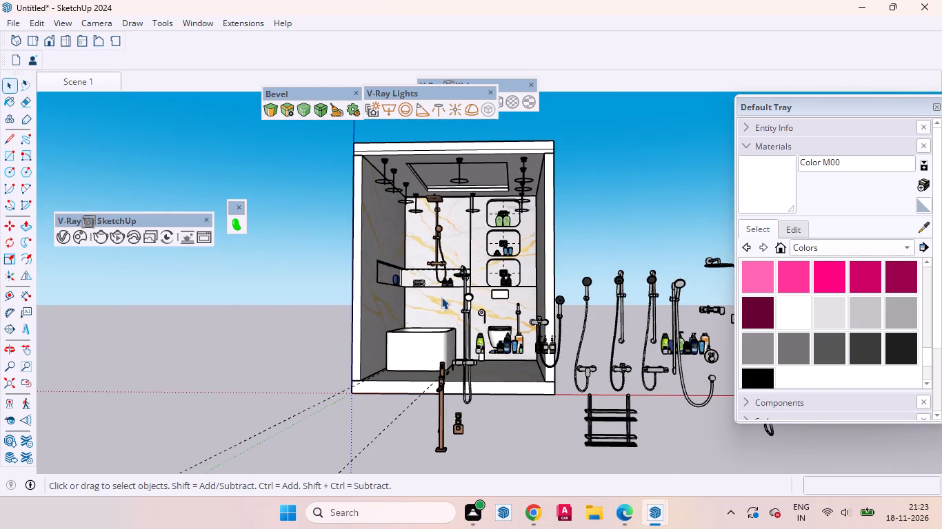
left_click(80, 90)
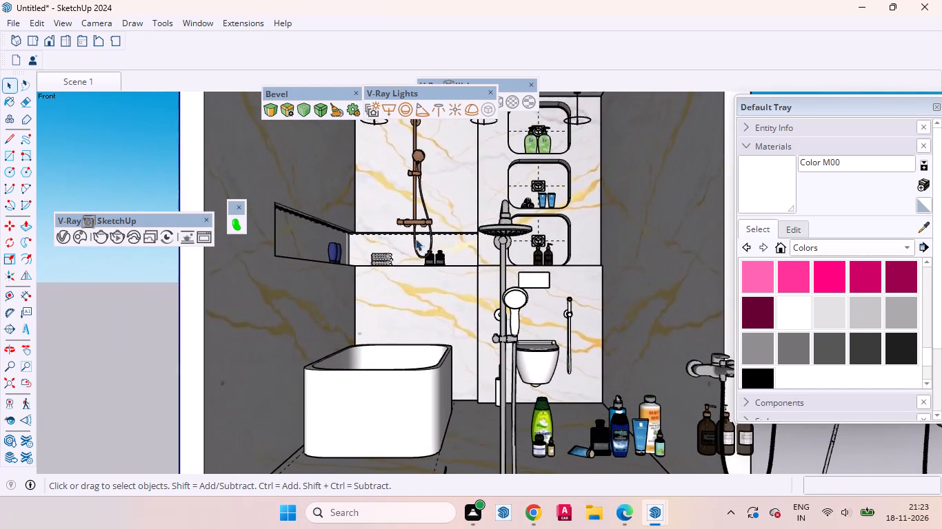
scroll(361, 289, "down", 8)
middle_click_drag(404, 333, 746, 464)
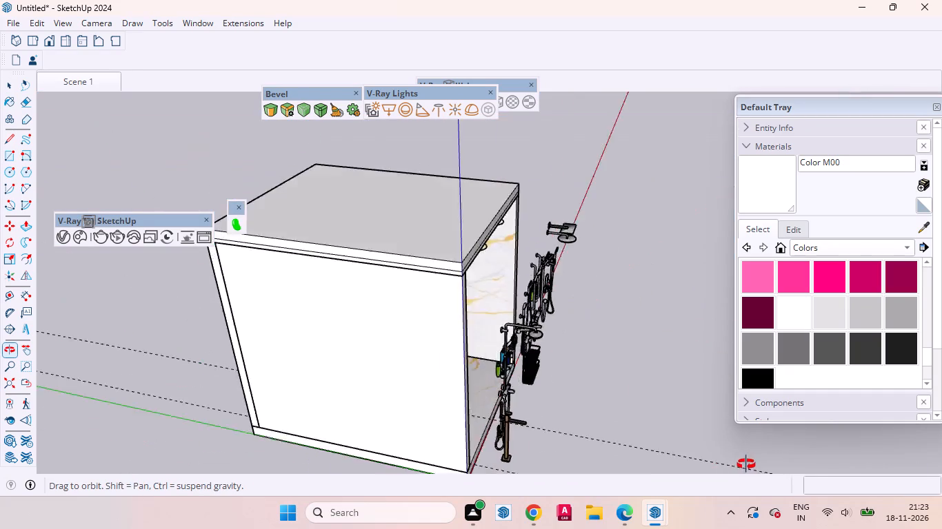
middle_click_drag(746, 464, 408, 369)
scroll(528, 409, "up", 13)
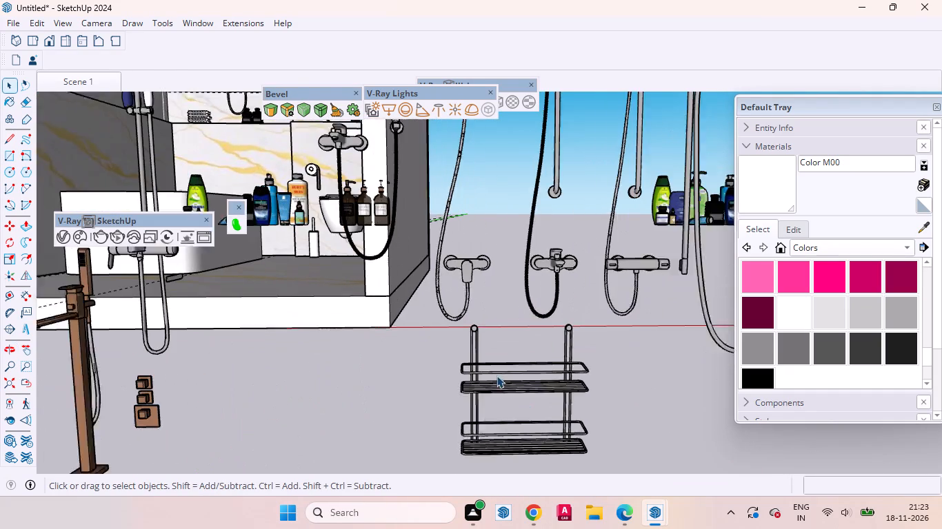
Group the black wire rack's two baskets and its upright rails into one object.
left_click(505, 384)
scroll(483, 404, "down", 3)
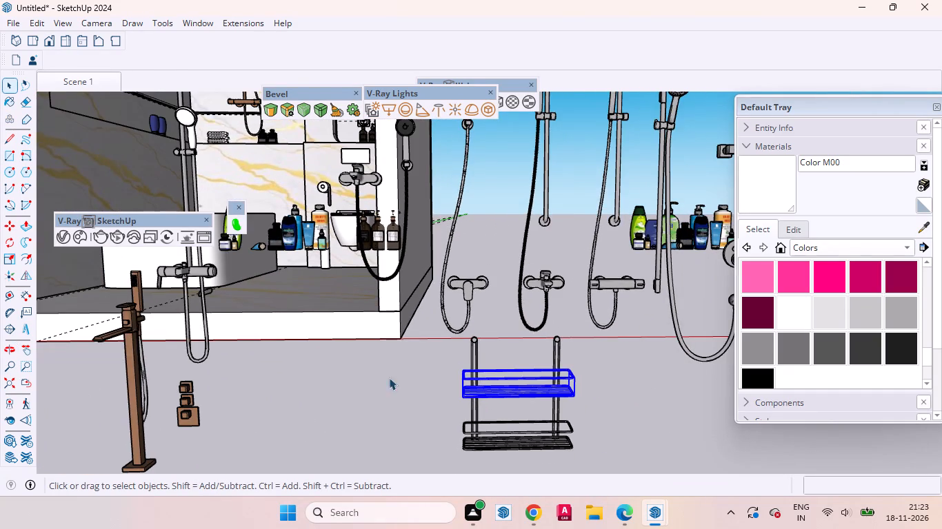
scroll(365, 375, "down", 5)
scroll(221, 382, "up", 3)
middle_click_drag(185, 390, 84, 450)
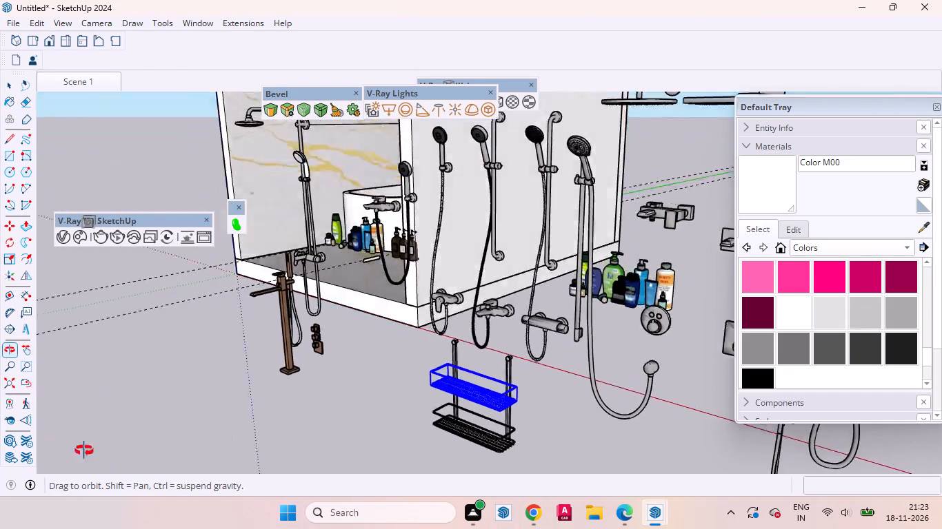
middle_click_drag(84, 450, 254, 442)
scroll(244, 391, "down", 10)
scroll(490, 329, "up", 2)
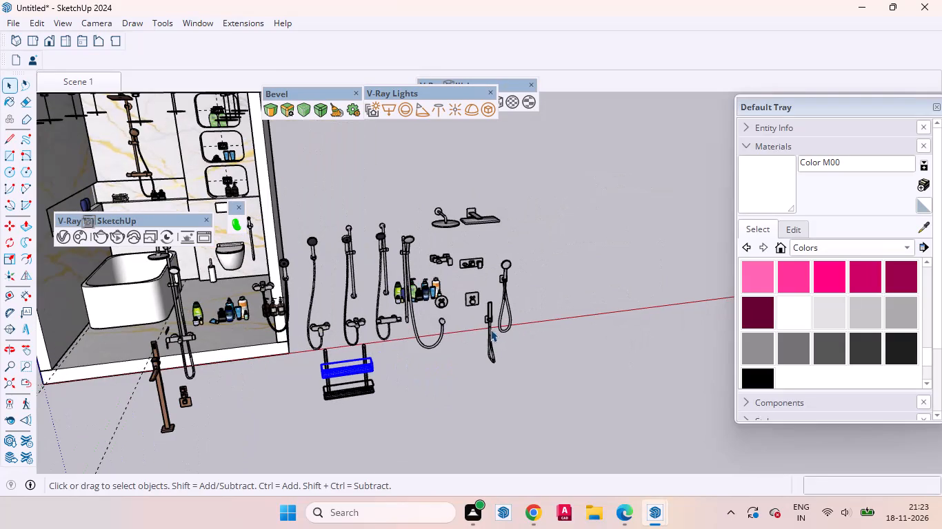
middle_click_drag(384, 340, 410, 335)
scroll(391, 409, "up", 5)
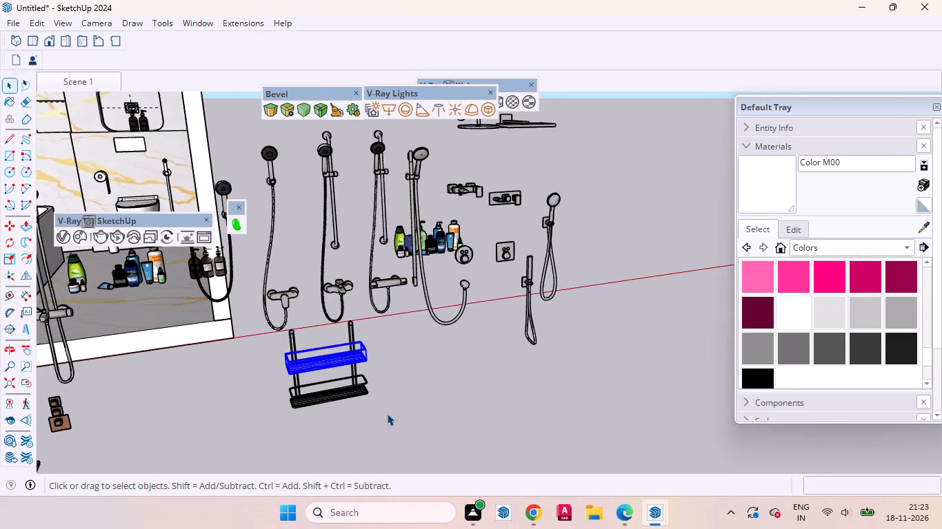
middle_click_drag(381, 411, 346, 350)
left_click_drag(282, 325, 414, 431)
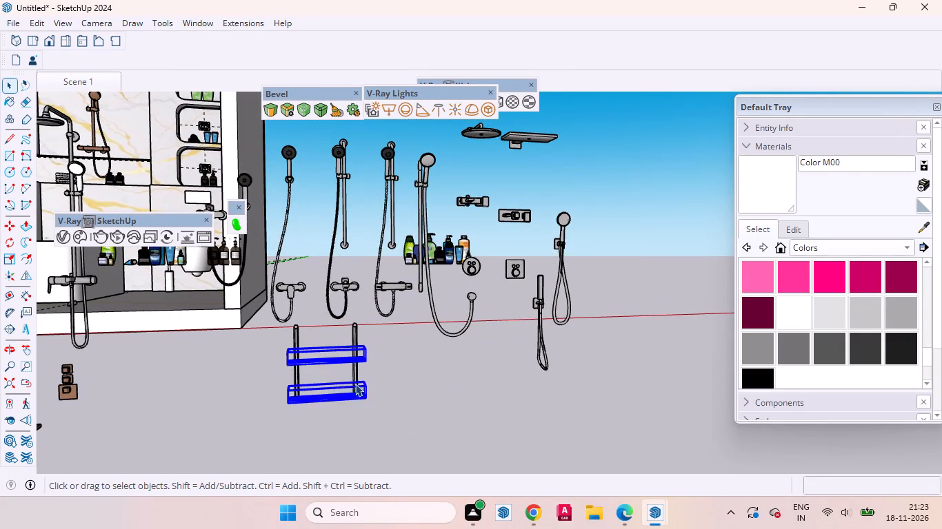
scroll(324, 312, "up", 3)
middle_click_drag(390, 411, 355, 309)
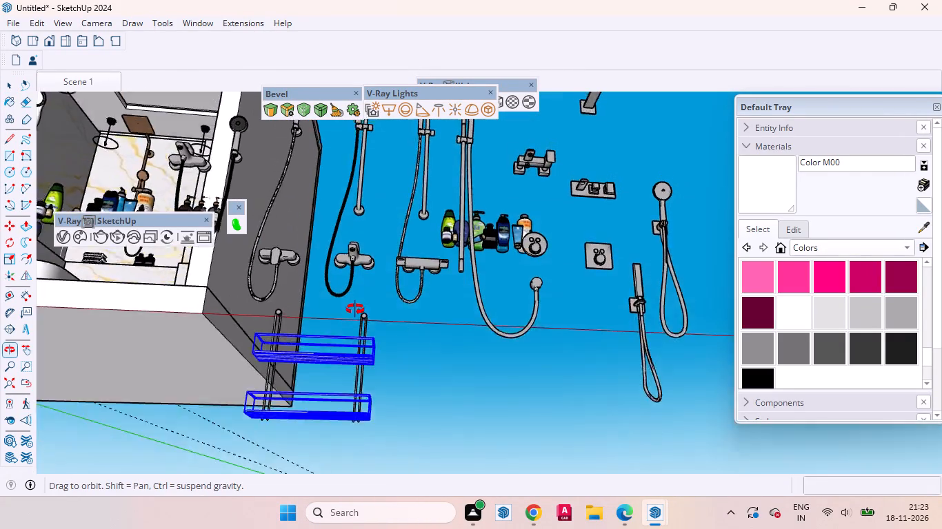
middle_click_drag(355, 309, 361, 339)
scroll(304, 341, "up", 5)
left_click_drag(249, 298, 269, 312, "ctrl")
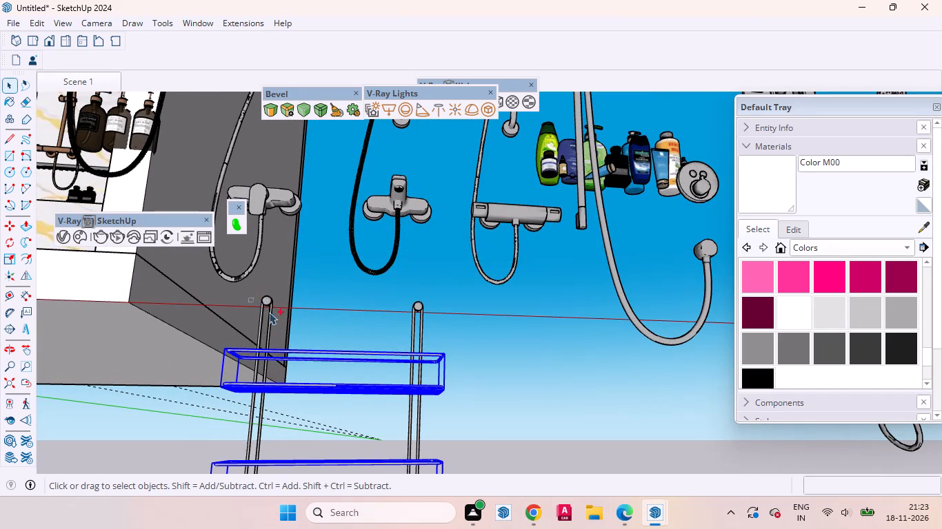
left_click_drag(269, 312, 418, 486, "ctrl")
scroll(516, 436, "down", 3, "ctrl")
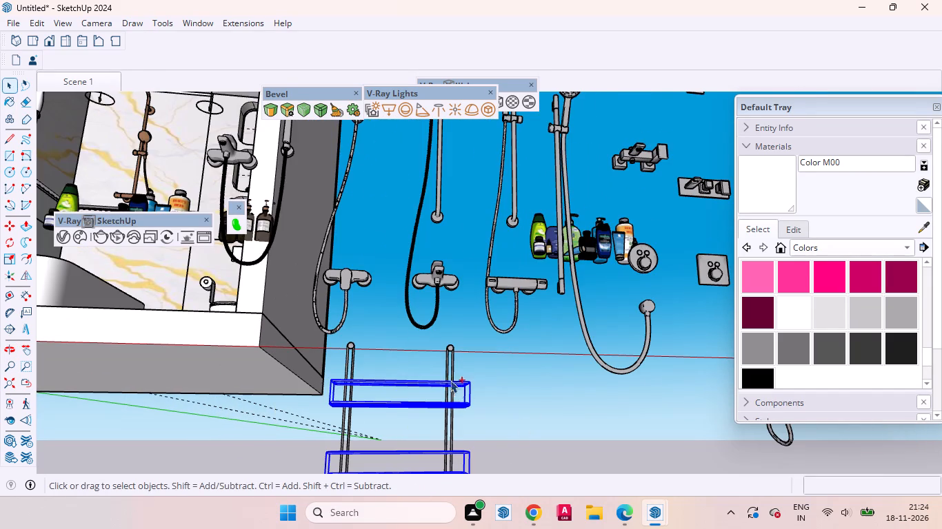
left_click(451, 359, "ctrl")
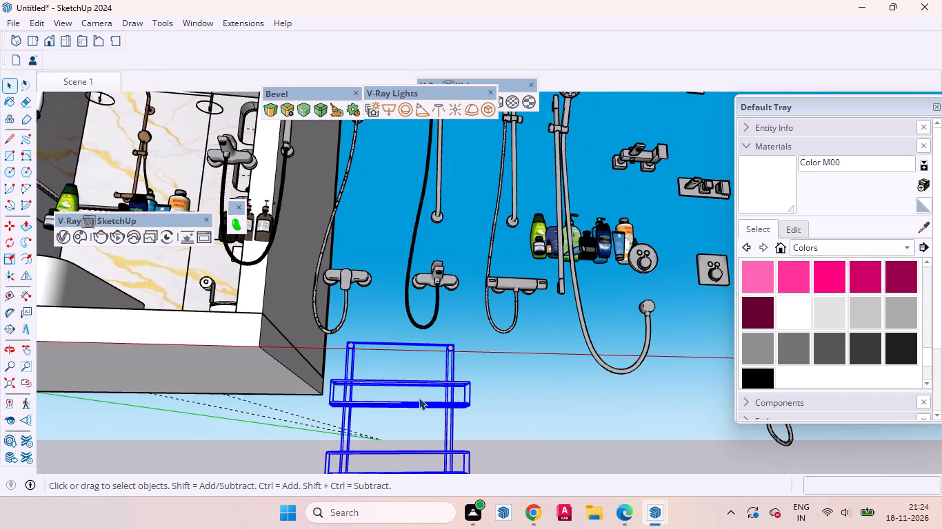
right_click(417, 400)
left_click(465, 202)
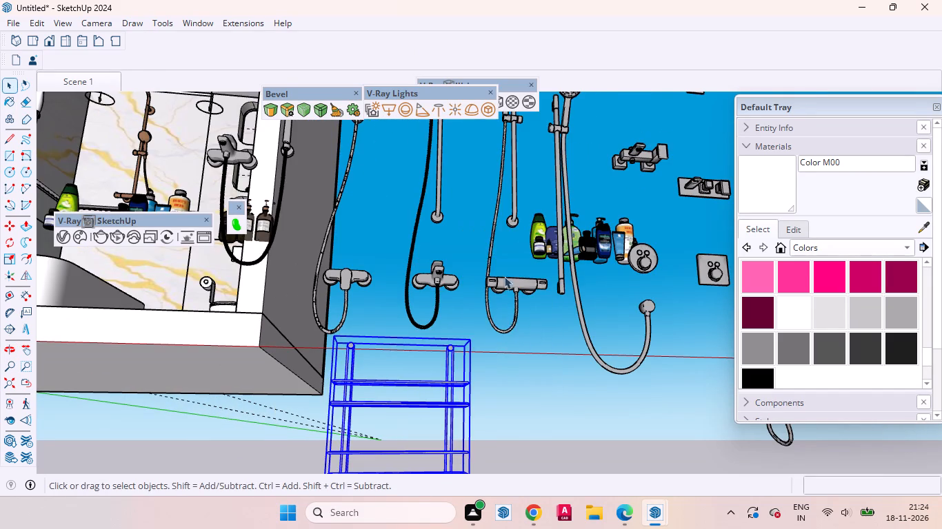
left_click(512, 361)
Move the grouped wire rack away from the row of spare fixtures, alongside the room's outer side wall.
scroll(505, 356, "down", 14)
middle_click_drag(490, 388, 0, 508)
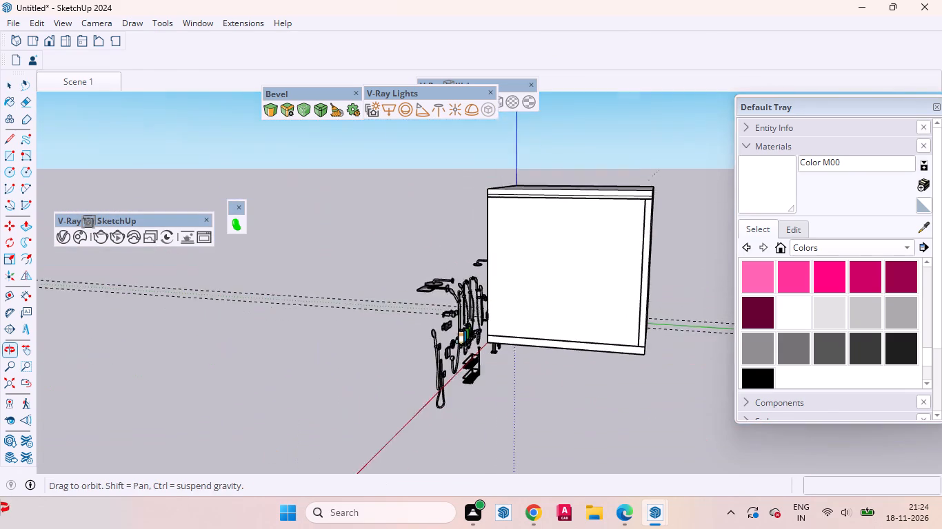
middle_click_drag(0, 508, 0, 513)
scroll(528, 411, "up", 6)
left_click(441, 357)
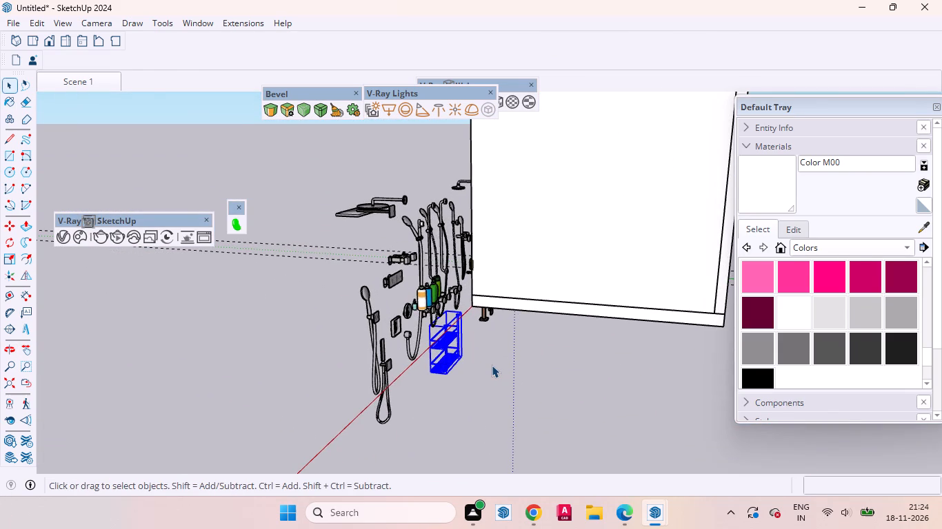
key("m")
left_click(478, 374)
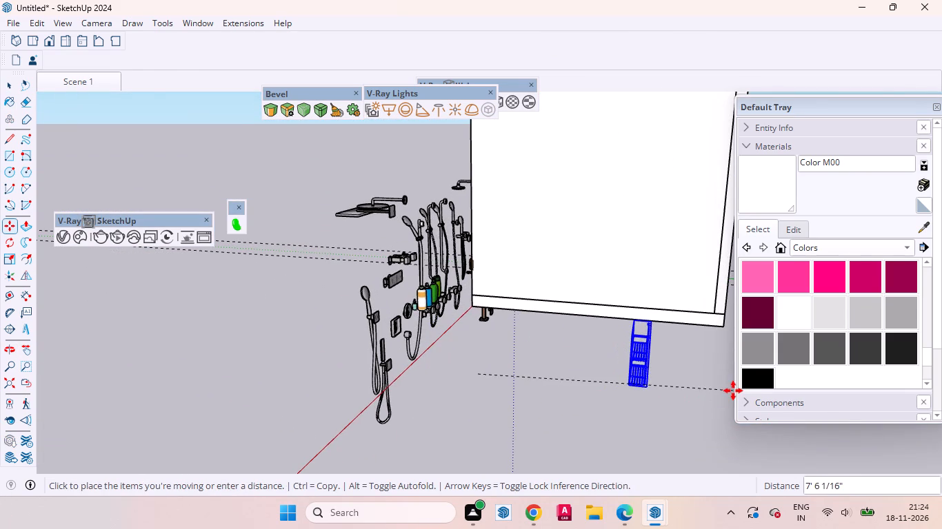
left_click(698, 393)
key("space")
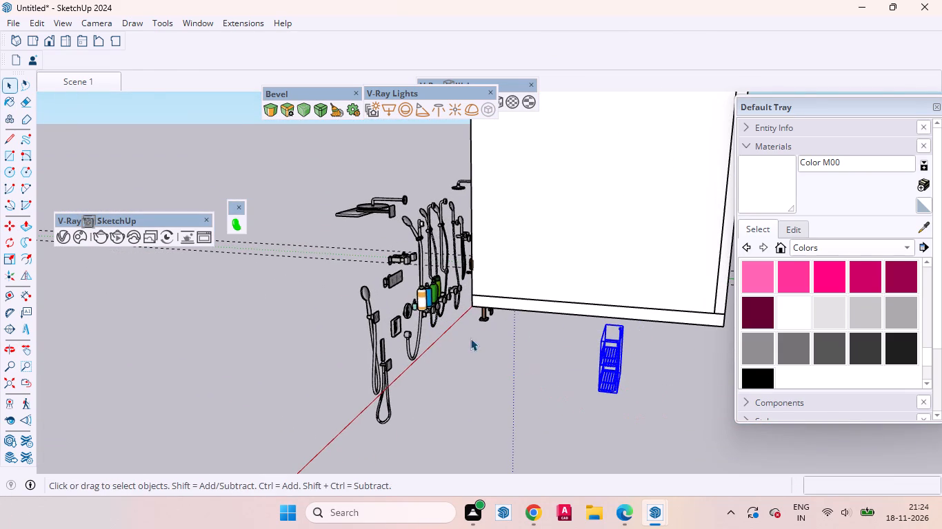
Delete the spare shower heads, mixers, hand showers and most toiletry bottles at the far end of the row outside the room.
middle_click_drag(452, 338, 356, 329)
left_click_drag(407, 349, 279, 165)
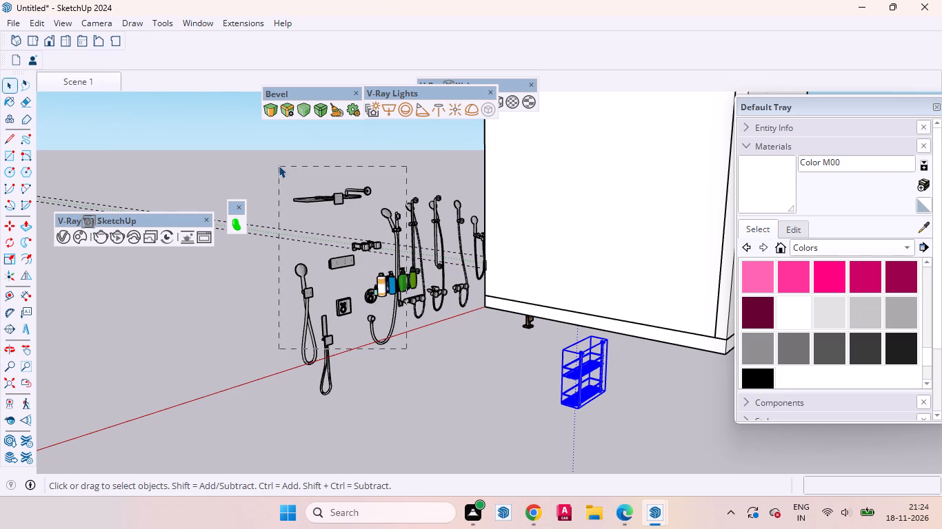
middle_click_drag(297, 195, 799, 234)
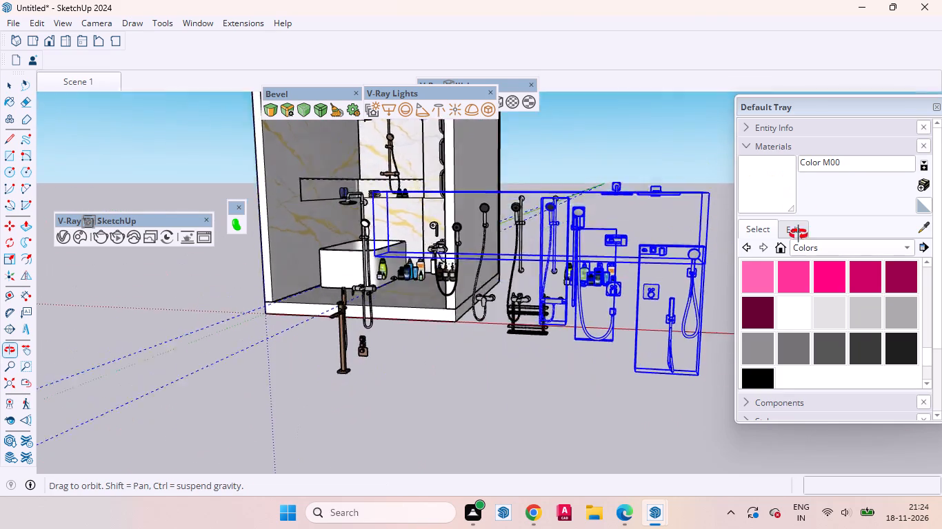
middle_click_drag(799, 234, 348, 351)
key("Delete")
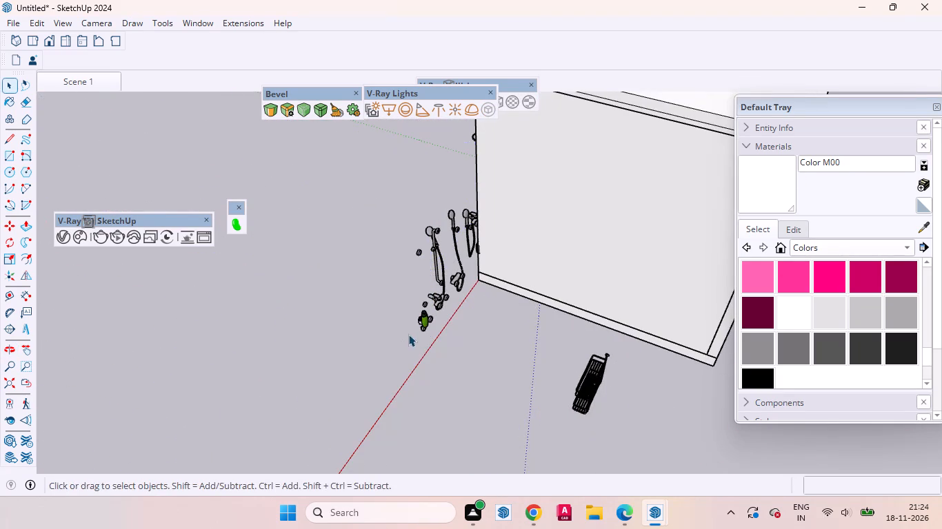
Delete the slide-bar shower, green bottle, next hand shower with mixer and leftover round fittings outside the room's side wall.
middle_click_drag(416, 337, 363, 205)
scroll(467, 297, "up", 3)
left_click_drag(442, 318, 367, 256)
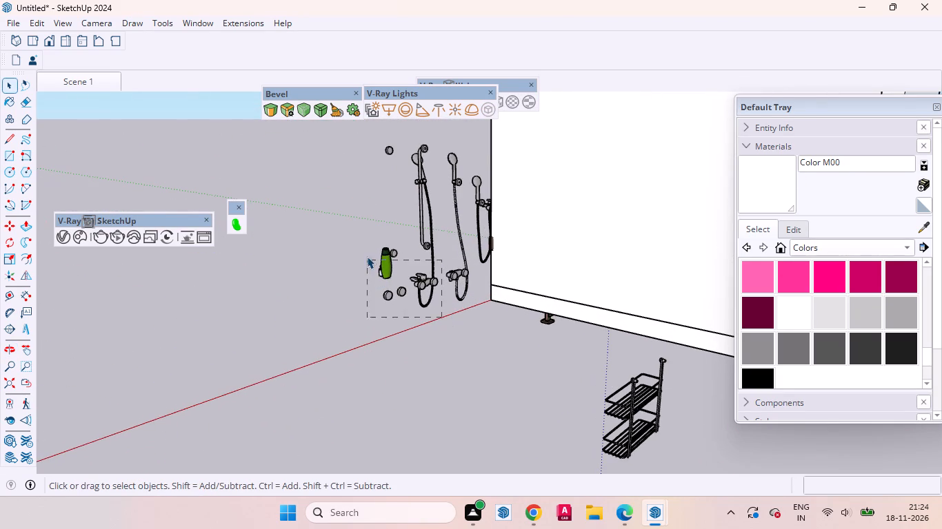
left_click_drag(367, 256, 361, 118)
key("Delete")
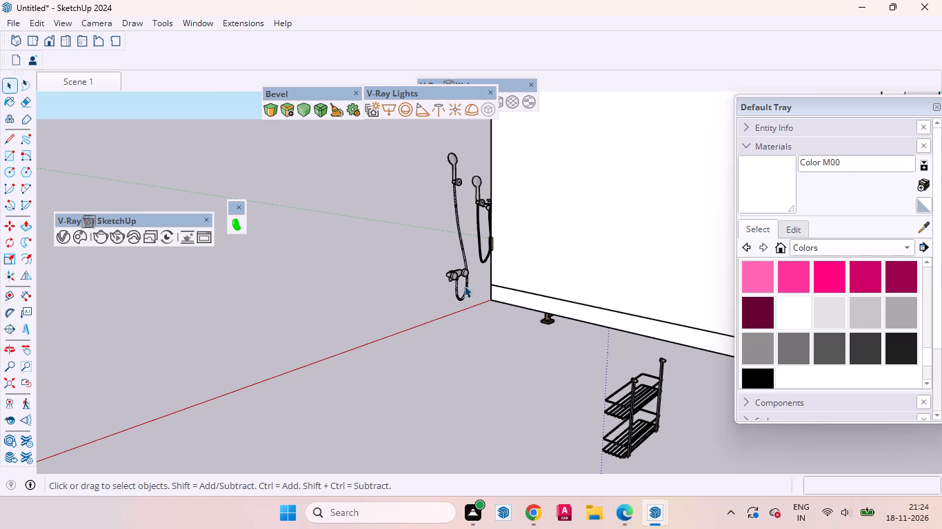
left_click(466, 284)
key("Delete")
middle_click_drag(434, 289, 145, 477)
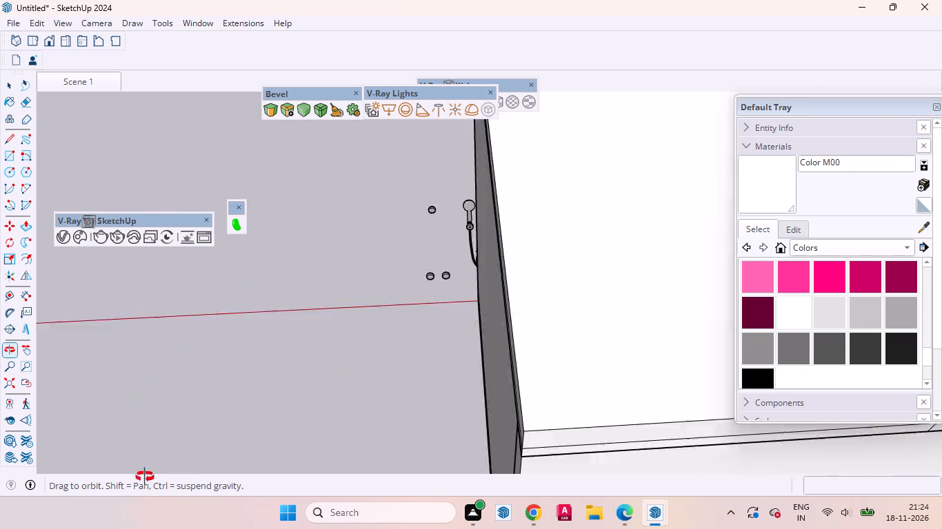
middle_click_drag(145, 477, 317, 390)
scroll(426, 266, "up", 8)
left_click_drag(457, 358, 344, 107)
key("Delete")
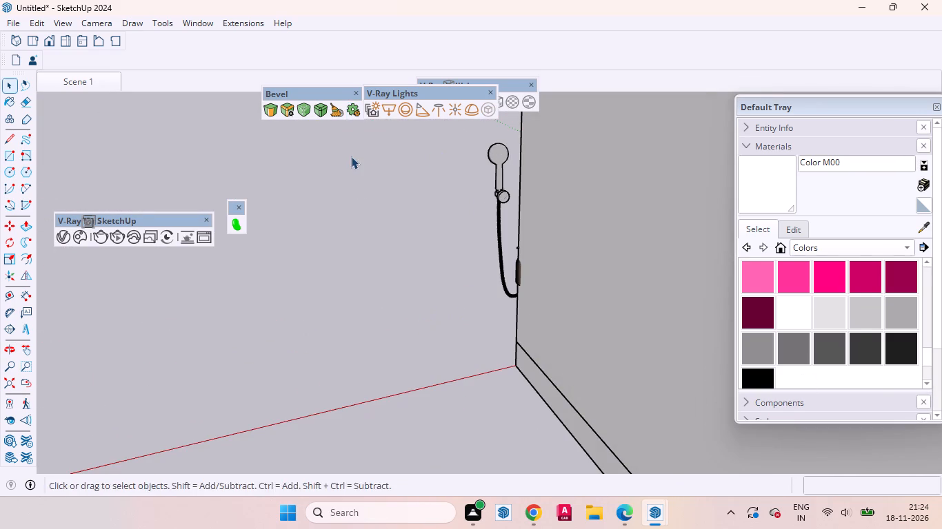
Delete the blue pump bottle from the group of spare toiletries at the room's open front.
middle_click_drag(382, 174, 881, 256)
scroll(388, 177, "up", 6)
left_click(434, 223)
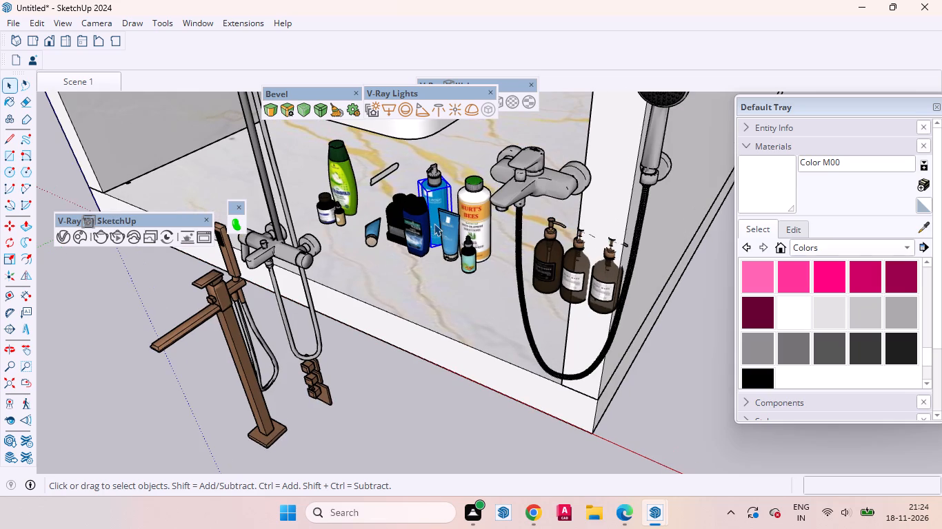
key("Delete")
middle_click_drag(386, 233, 563, 269)
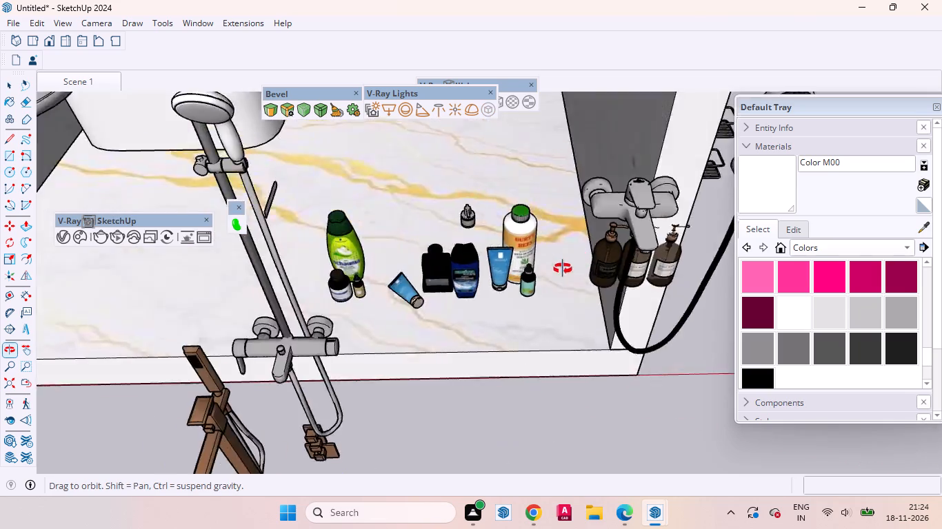
Delete the spare slide-bar shower, brown fixture, green bottle and remaining tubes and bottles at the room's open front.
middle_click_drag(563, 269, 941, 269)
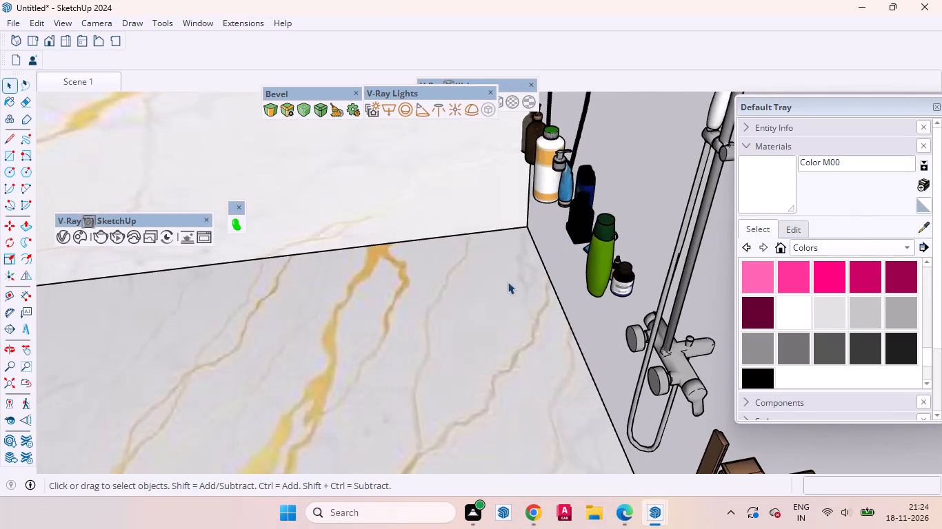
middle_click_drag(514, 282, 789, 215)
left_click_drag(720, 300, 718, 300)
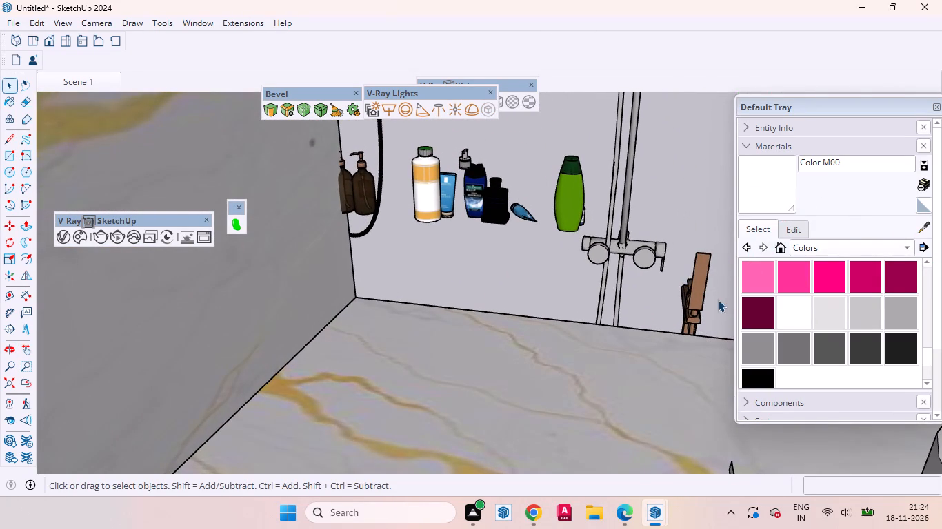
left_click_drag(718, 300, 514, 44)
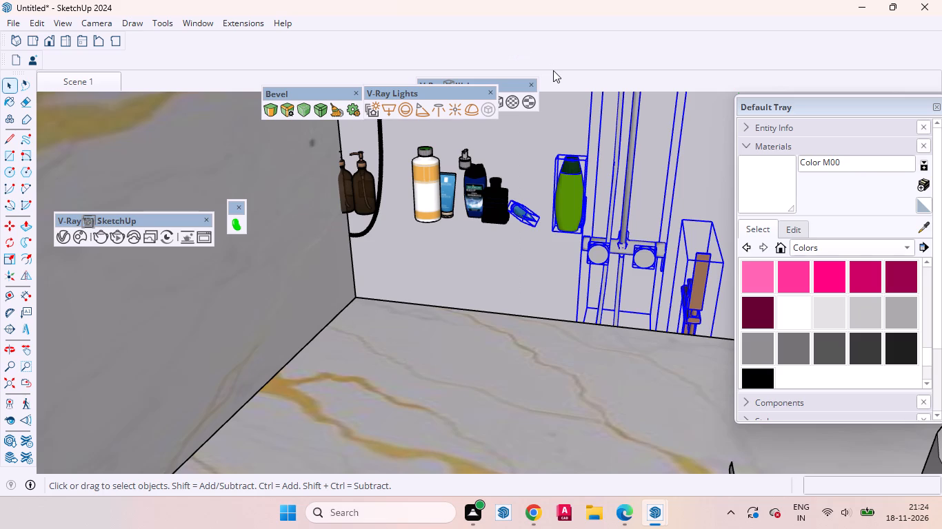
key("Delete")
left_click_drag(524, 220, 401, 118)
key("Delete")
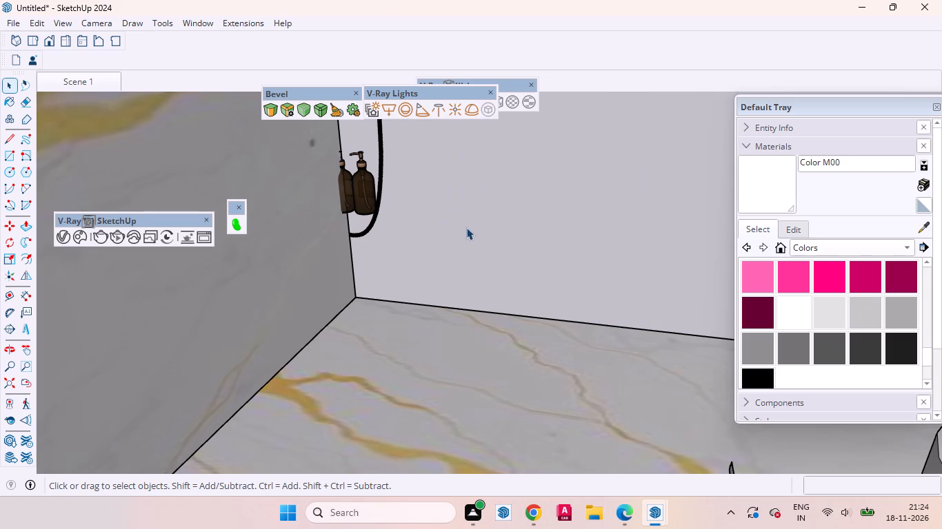
Delete the spare hand-shower mixer, its dark pump bottles and the loose round fittings beyond the room's front corner.
left_click(22, 346)
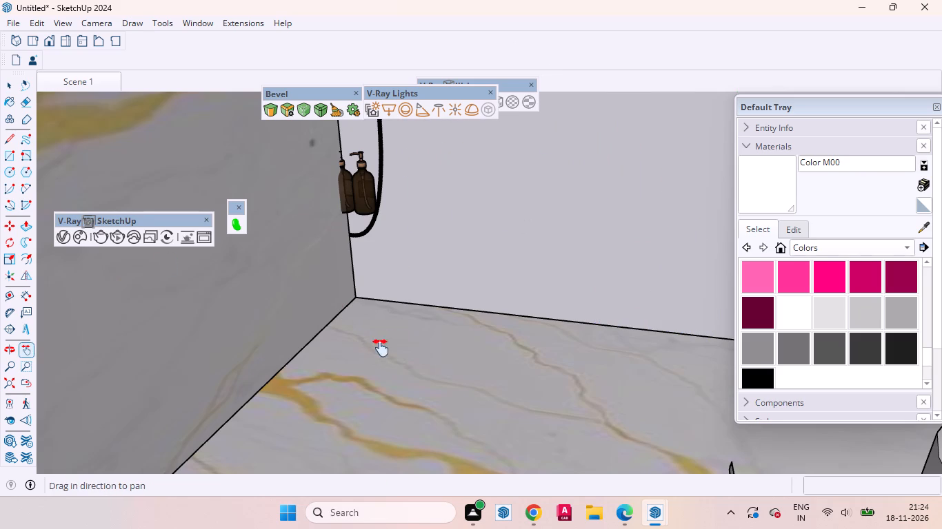
left_click_drag(501, 152, 501, 304)
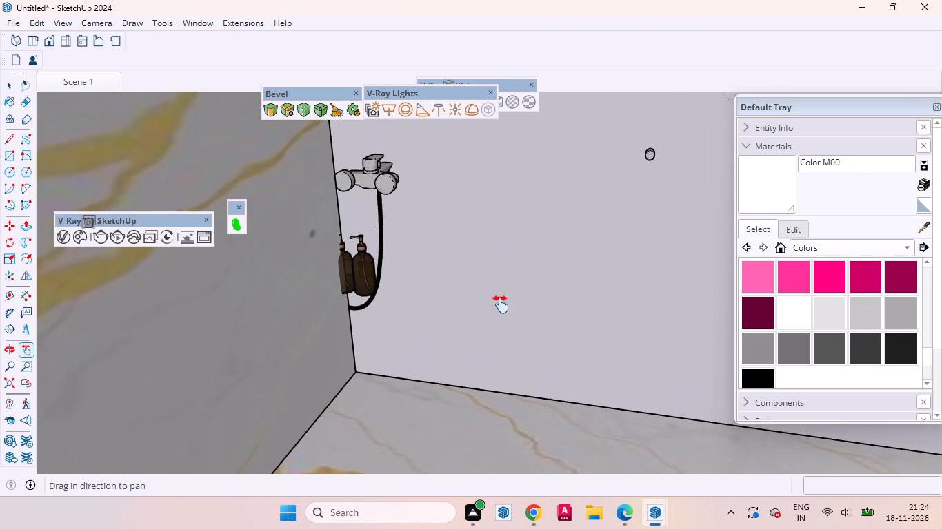
left_click_drag(501, 304, 503, 326)
key("space")
left_click(650, 185)
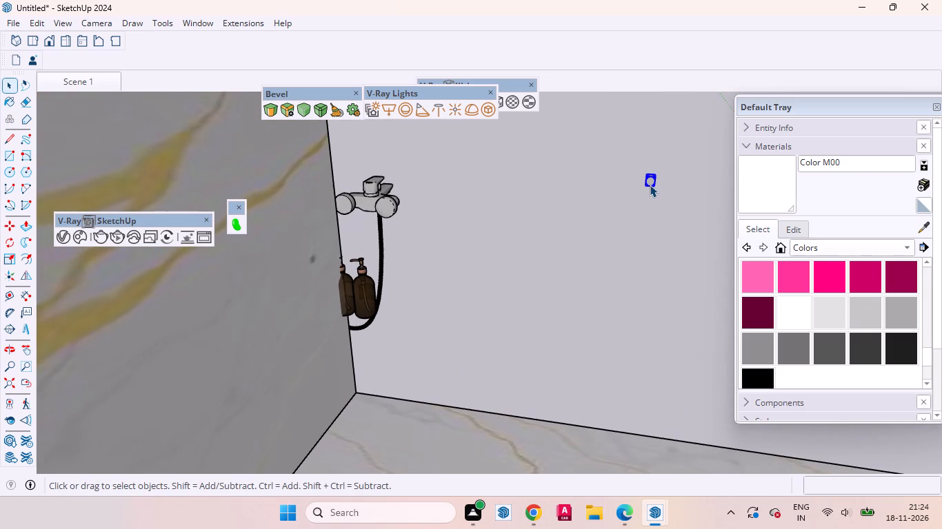
key("Delete")
left_click_drag(429, 299, 363, 170)
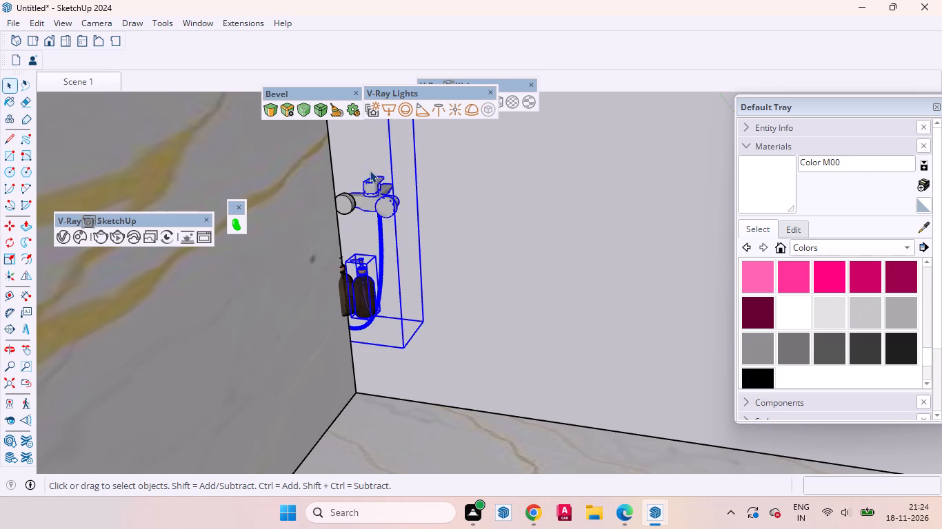
key("Delete")
left_click(353, 284)
key("Delete")
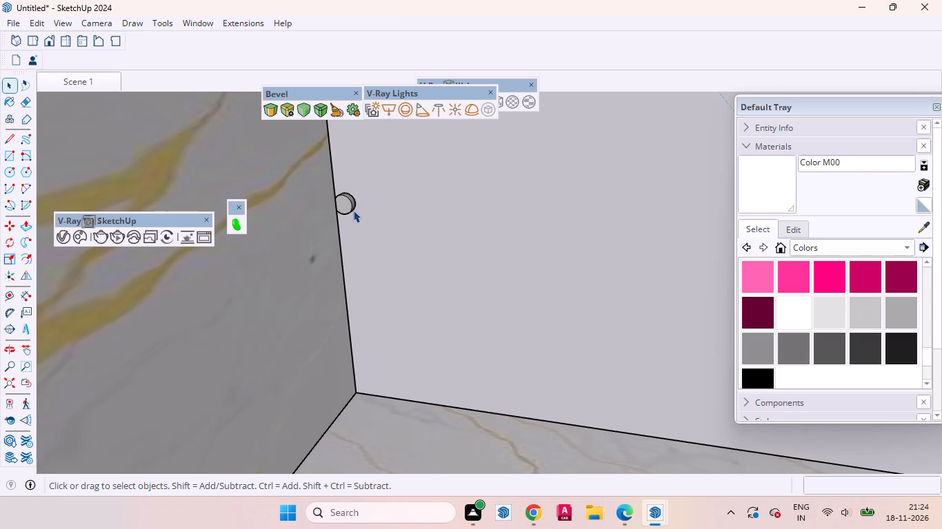
left_click(353, 209)
key("Delete")
Delete the leftover mixer parts, small fitting and dark bottle just outside the room's side wall.
middle_click_drag(421, 231, 392, 233)
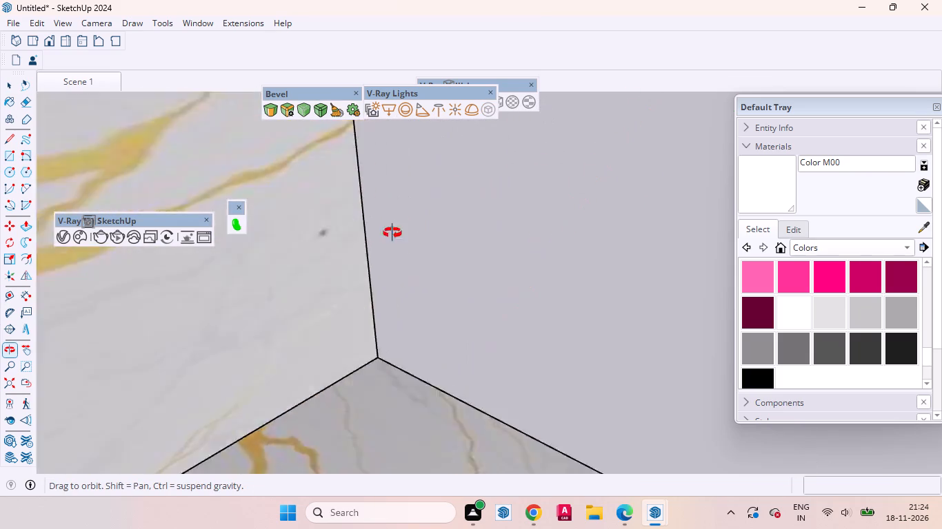
middle_click_drag(392, 233, 143, 340)
scroll(490, 347, "down", 2)
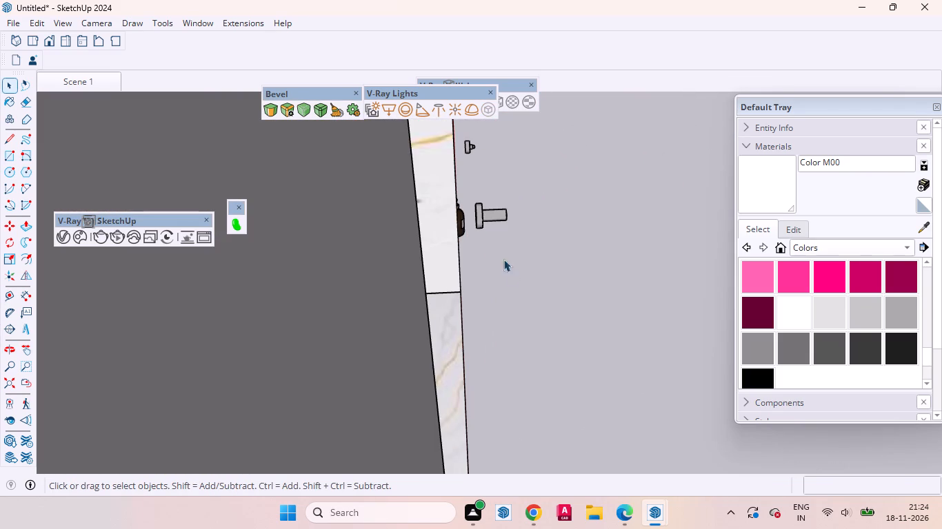
left_click(492, 216)
key("Delete")
left_click_drag(501, 231, 459, 203)
left_click_drag(459, 203, 462, 200)
key("Delete")
left_click_drag(492, 172, 468, 125)
key("Delete")
Delete the small brown fitting on the ground in front of the room.
middle_click_drag(504, 200, 229, 213)
left_click_drag(278, 390, 255, 375)
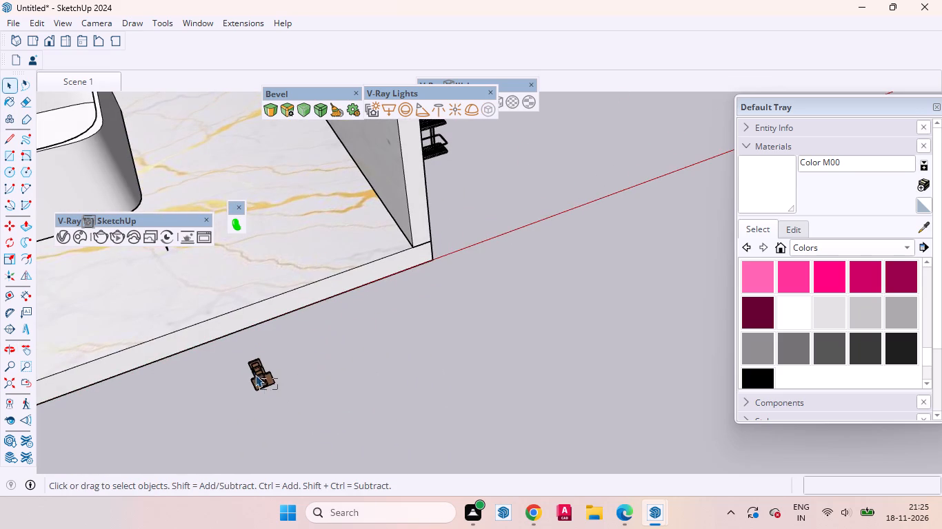
left_click_drag(255, 375, 254, 373)
key("Delete")
Delete the stray thin black piece on the bathroom floor in front of the bathtub.
middle_click_drag(357, 332, 303, 330)
scroll(508, 375, "down", 5)
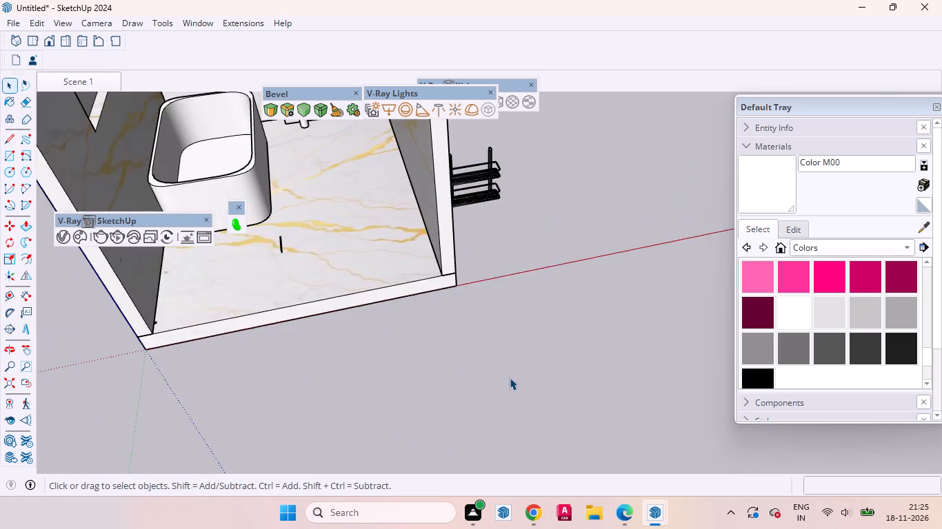
scroll(510, 377, "down", 8)
scroll(120, 246, "up", 1)
left_click(90, 87)
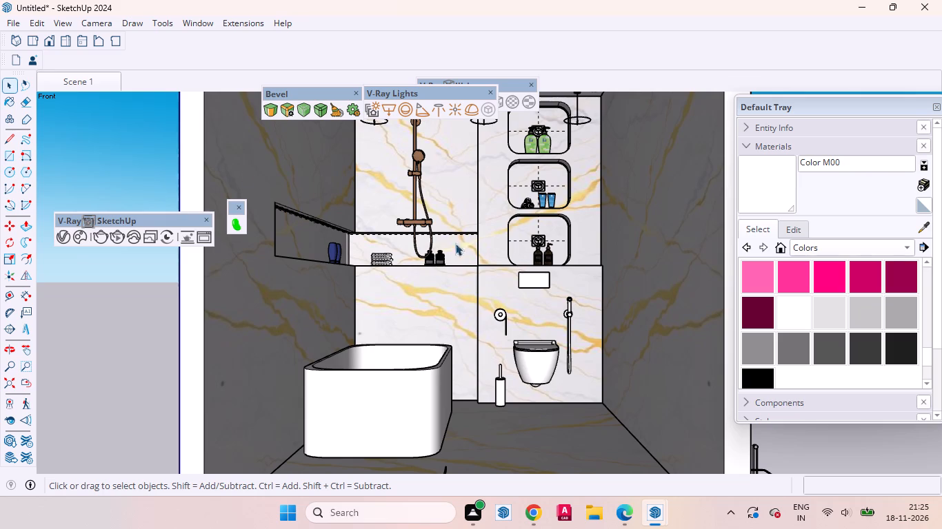
scroll(437, 267, "down", 6)
scroll(407, 280, "up", 1)
scroll(407, 280, "down", 2)
scroll(570, 362, "up", 10)
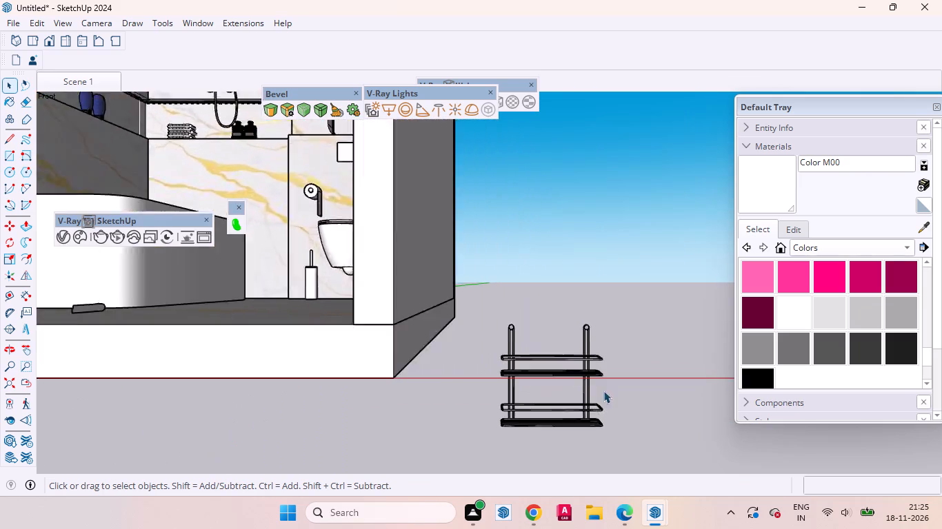
scroll(603, 391, "up", 2)
middle_click_drag(625, 408, 707, 487)
scroll(408, 318, "down", 9)
scroll(454, 304, "up", 1)
scroll(459, 304, "down", 2)
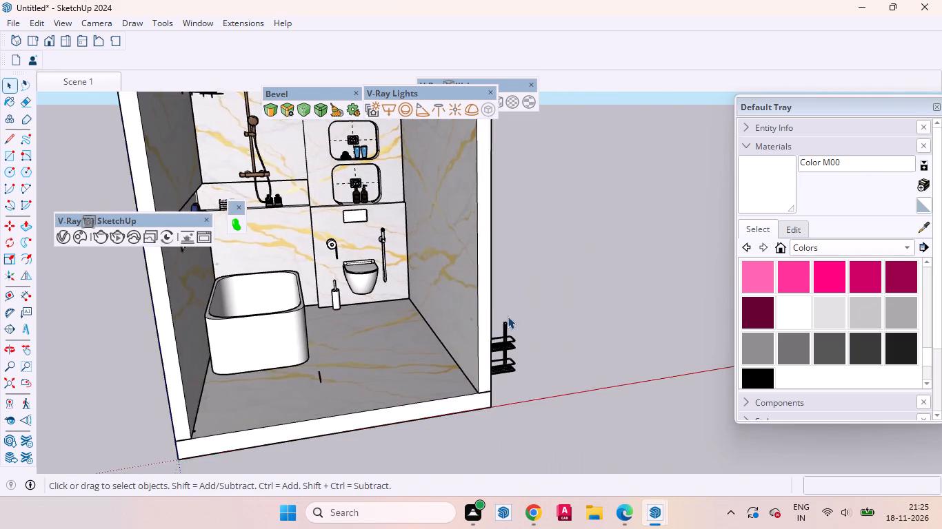
scroll(302, 381, "up", 9)
left_click(361, 354)
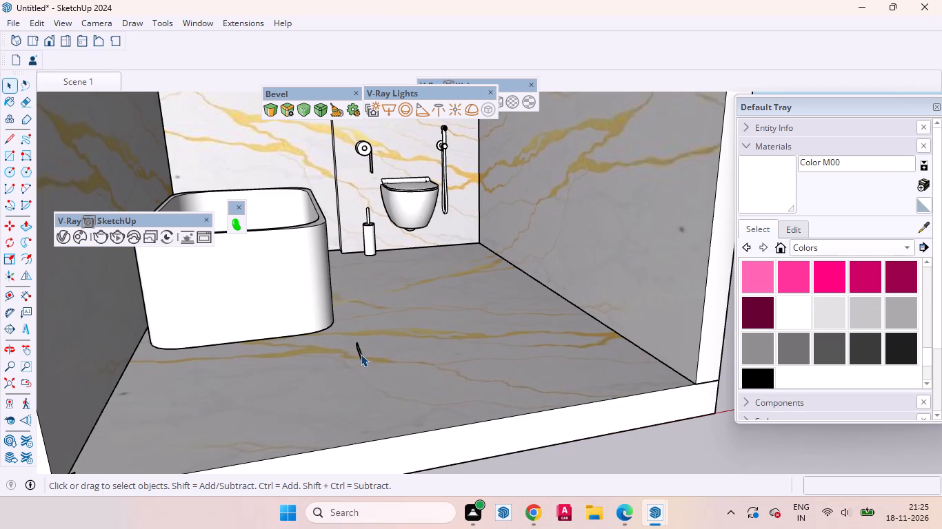
triple_click(361, 354)
key("Delete")
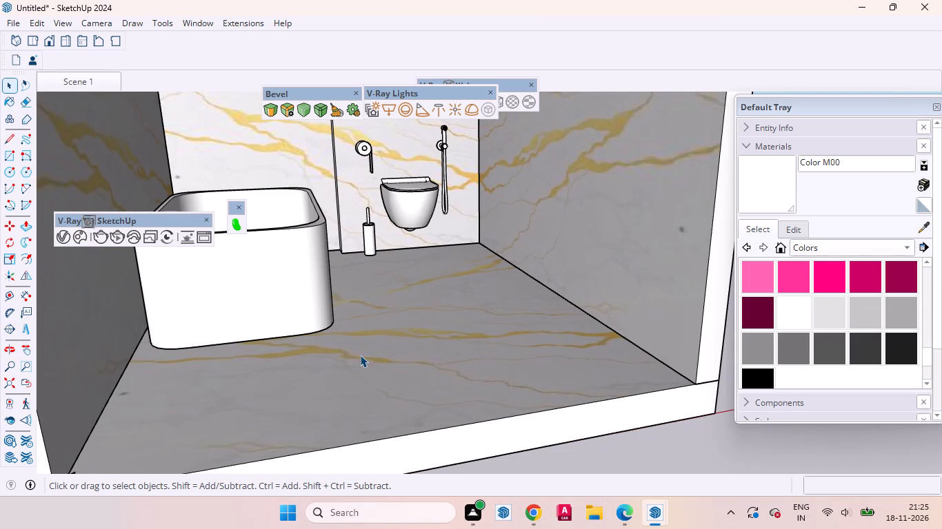
Delete the wire rack standing outside the room's side wall.
scroll(360, 355, "down", 6)
scroll(361, 359, "up", 1)
scroll(361, 360, "down", 4)
middle_click_drag(408, 362, 338, 283)
scroll(299, 222, "up", 5)
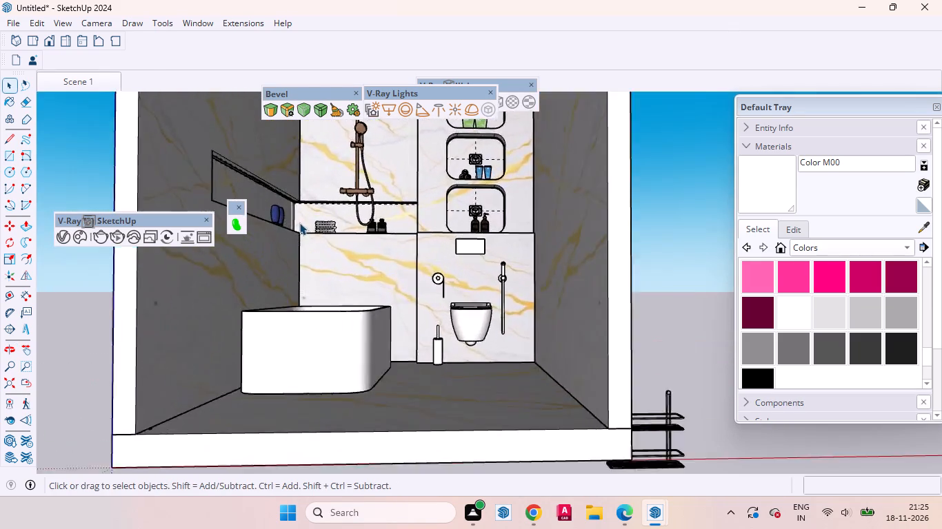
scroll(299, 222, "up", 17)
scroll(307, 318, "down", 3)
scroll(303, 325, "up", 1)
scroll(297, 323, "down", 6)
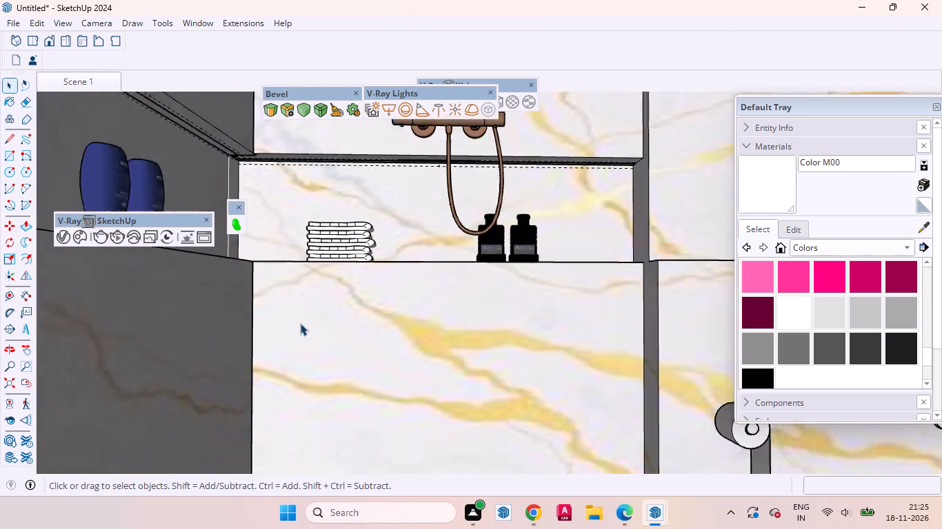
scroll(300, 323, "down", 5)
scroll(339, 321, "up", 1)
scroll(340, 321, "down", 14)
left_click_drag(553, 466, 549, 460)
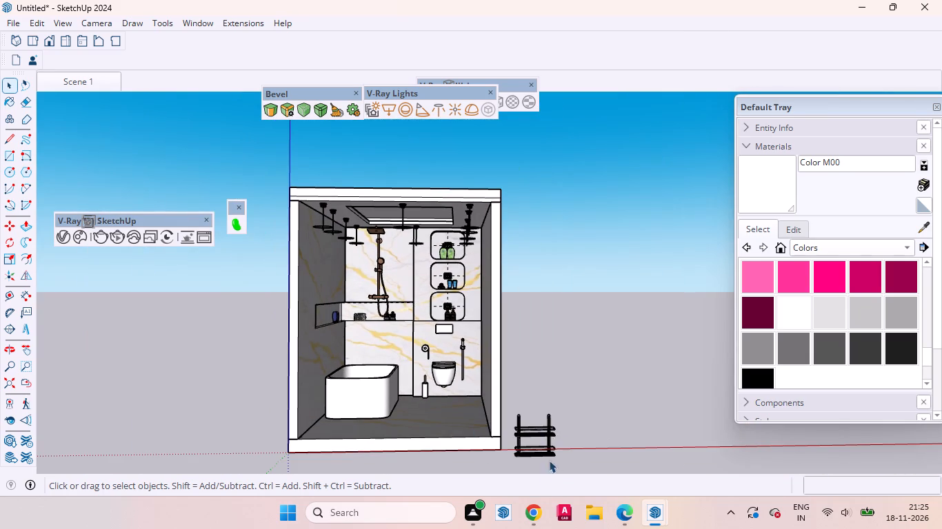
left_click_drag(549, 460, 524, 419)
key("Delete")
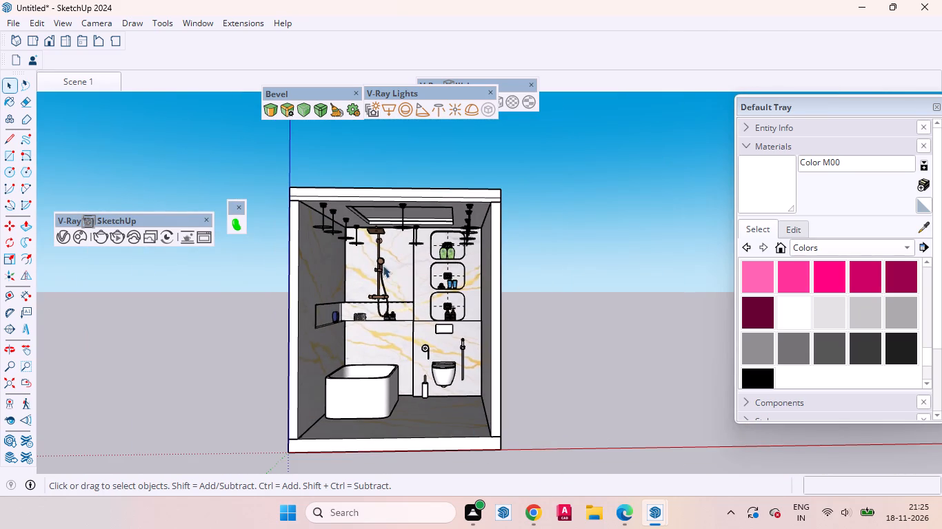
Copy the two dark pump bottles from the lowest wall niche to a spot outside the room's side wall.
scroll(381, 246, "up", 7)
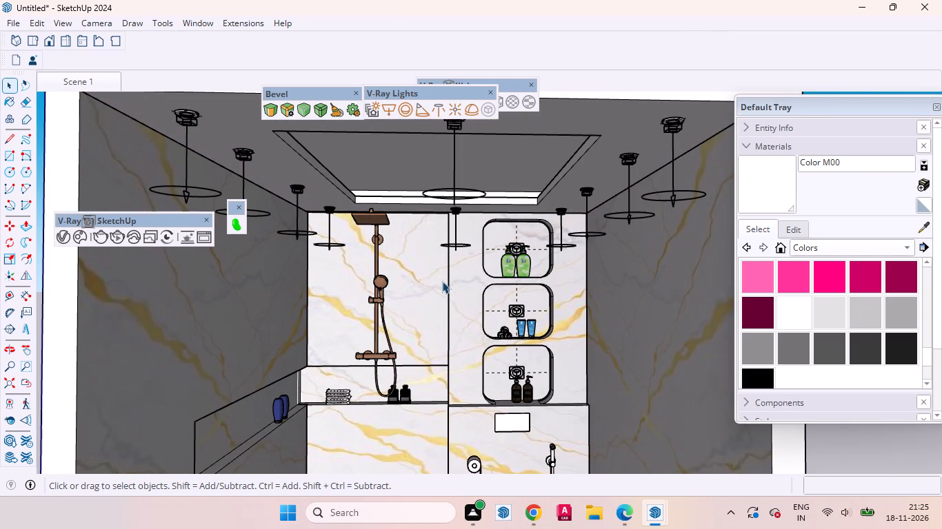
scroll(328, 213, "down", 2)
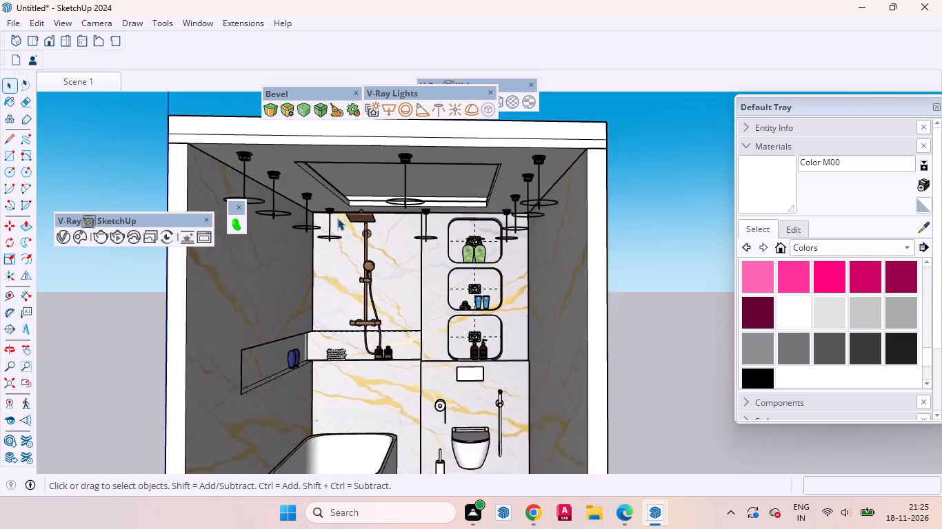
scroll(337, 218, "down", 2)
scroll(456, 322, "up", 11)
left_click(480, 333)
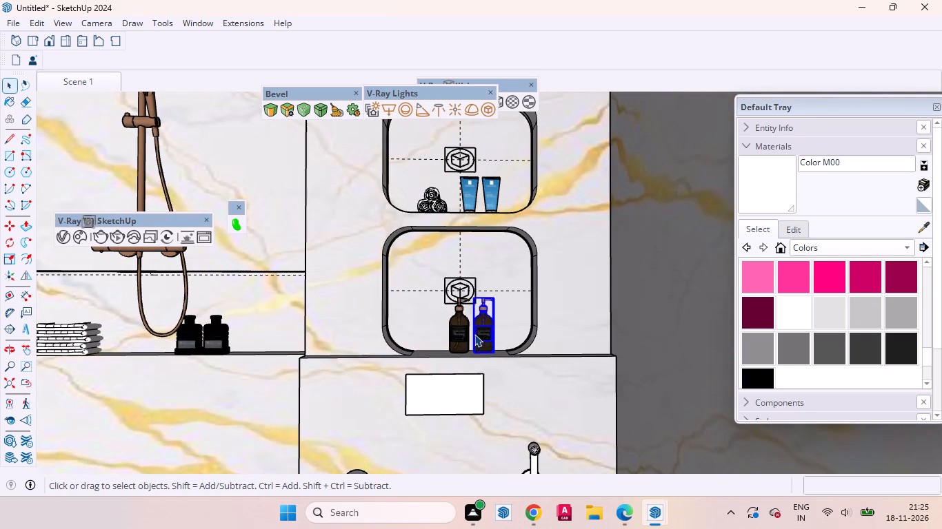
left_click(463, 333, "ctrl")
key("m")
scroll(493, 352, "up", 2)
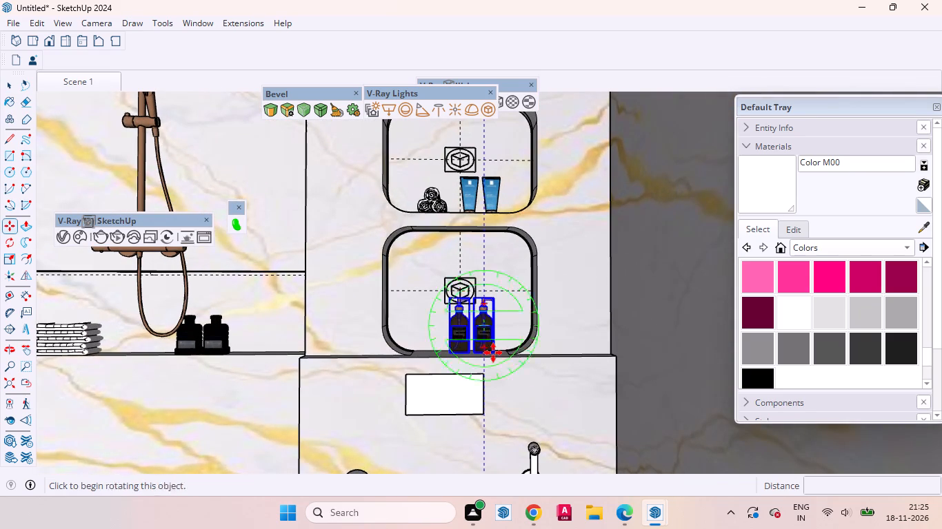
scroll(493, 353, "up", 2)
left_click(510, 350)
scroll(556, 354, "down", 11)
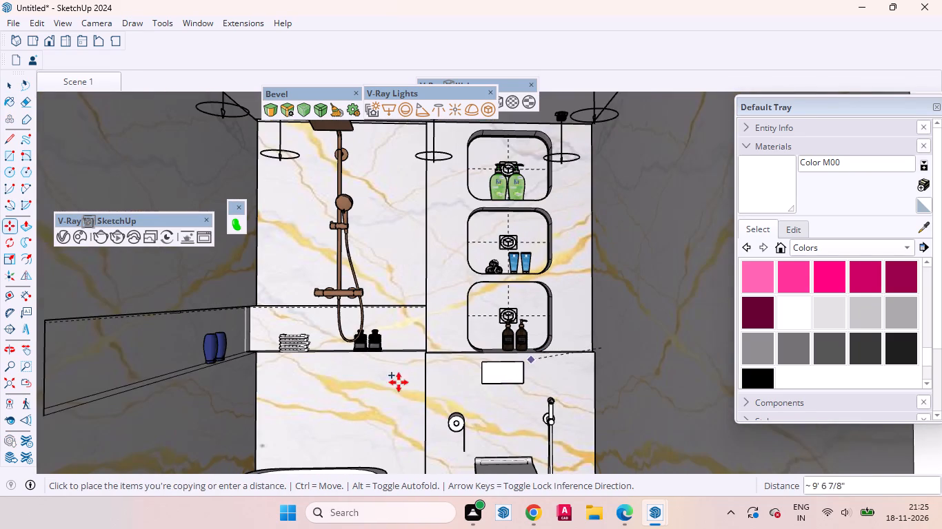
scroll(151, 371, "up", 4)
scroll(252, 359, "down", 6)
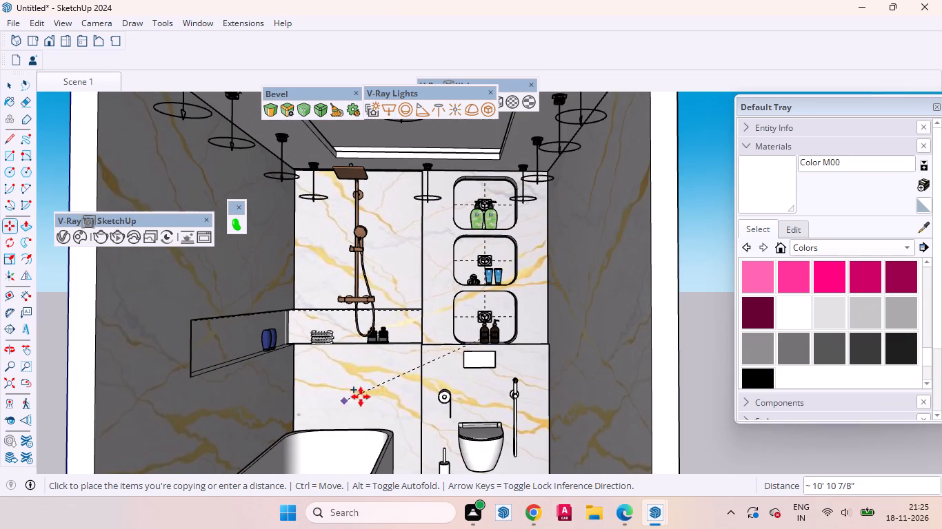
scroll(362, 394, "down", 12)
left_click(498, 413)
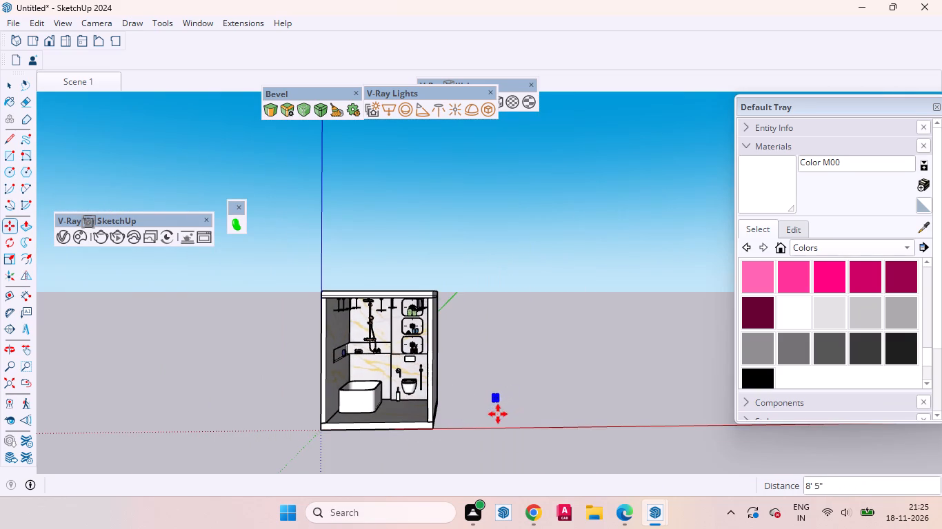
Move the two copied pump bottles from outside the side wall onto the bathroom floor beside the bathtub.
scroll(508, 398, "up", 11)
left_click(490, 406)
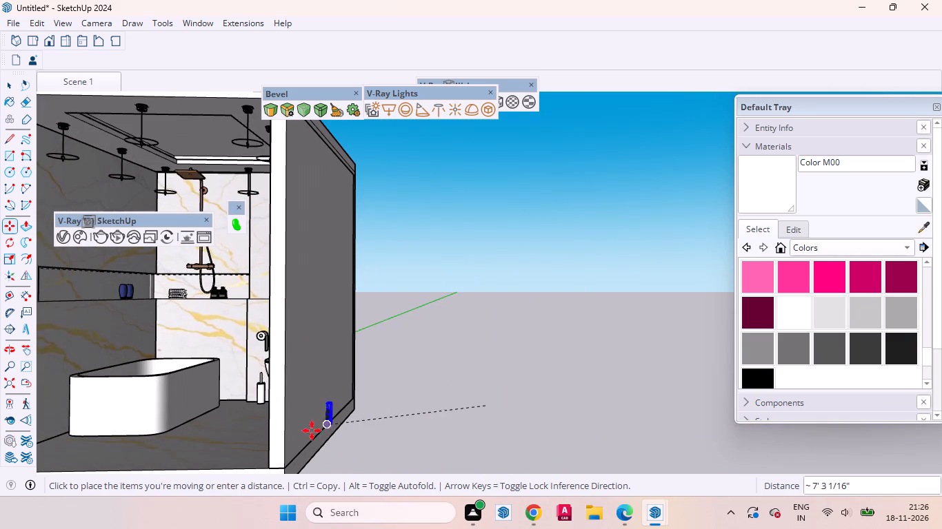
scroll(86, 295, "up", 13)
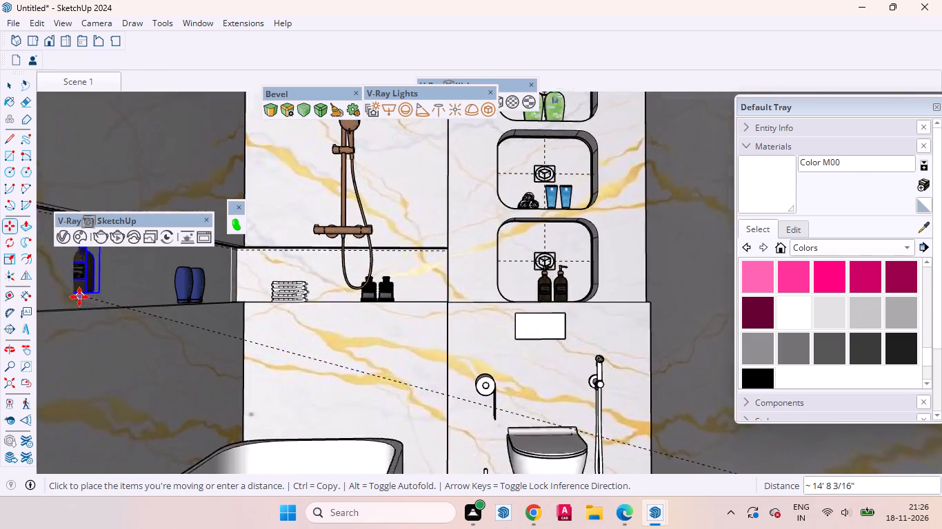
scroll(79, 297, "up", 4)
scroll(190, 313, "down", 2)
scroll(209, 313, "up", 1)
scroll(224, 311, "down", 8)
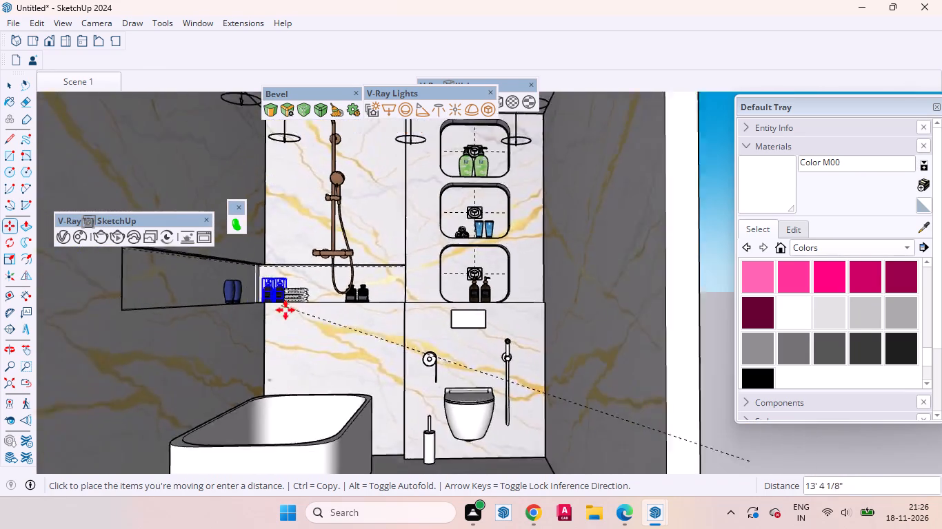
scroll(285, 310, "down", 5)
left_click(350, 443)
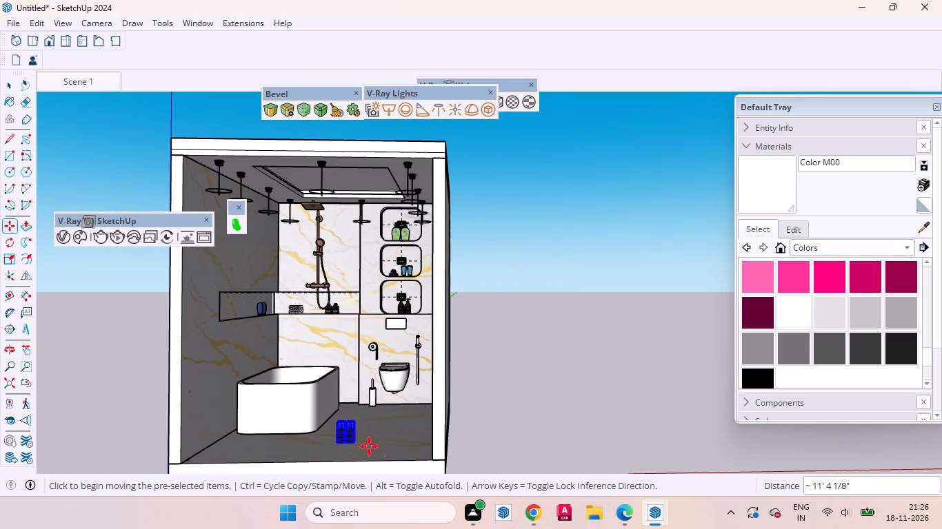
key("space")
Scale up the two pump bottles on the floor uniformly by a factor of about 1.33.
scroll(368, 304, "down", 5)
scroll(368, 386, "up", 14)
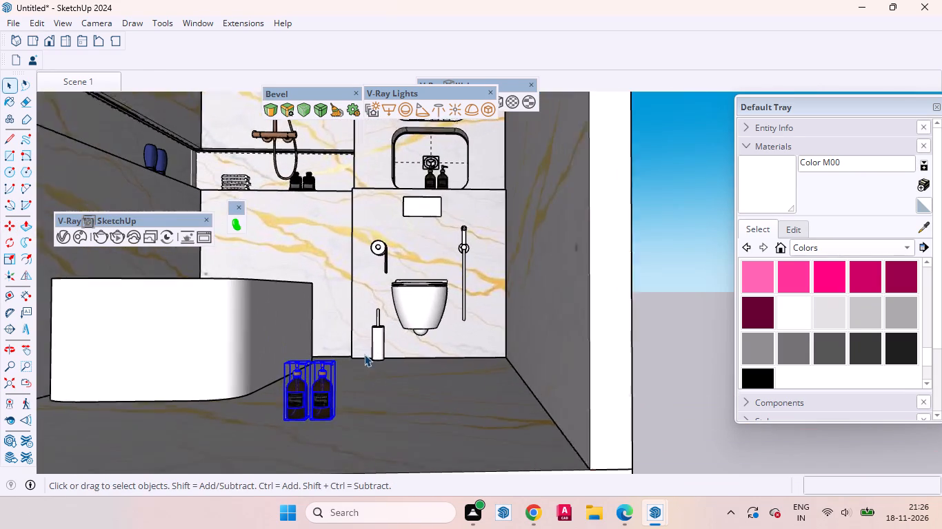
key("s")
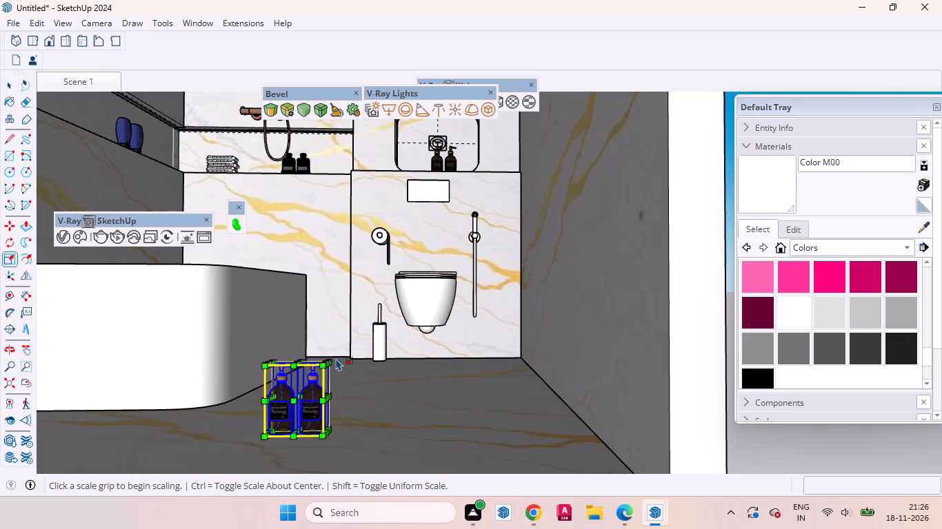
left_click(333, 357)
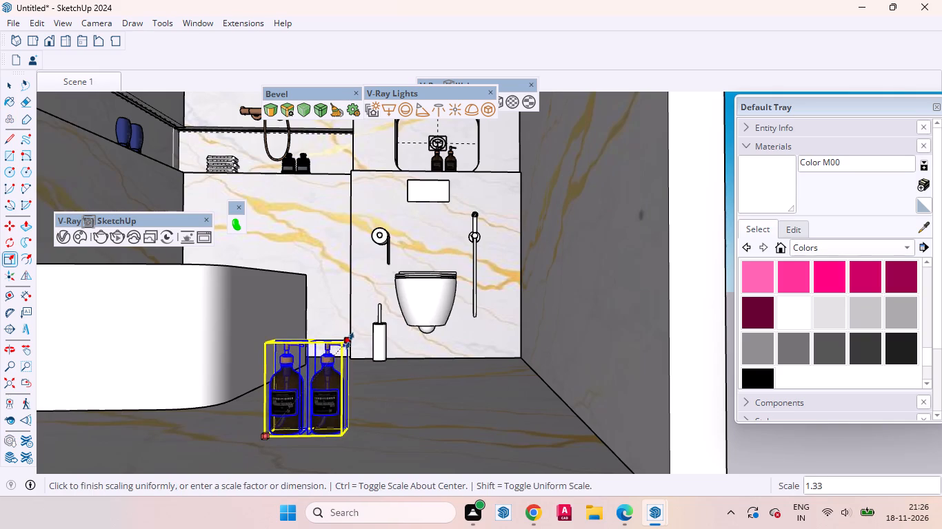
left_click(350, 341)
key("space")
Rotate the two pump bottles 90 degrees on the floor plane so their labels face away from the bathtub-side wall.
scroll(397, 271, "down", 1)
scroll(397, 271, "up", 1)
scroll(398, 271, "down", 1)
scroll(399, 270, "up", 1)
scroll(403, 267, "down", 8)
middle_click_drag(404, 360, 403, 397)
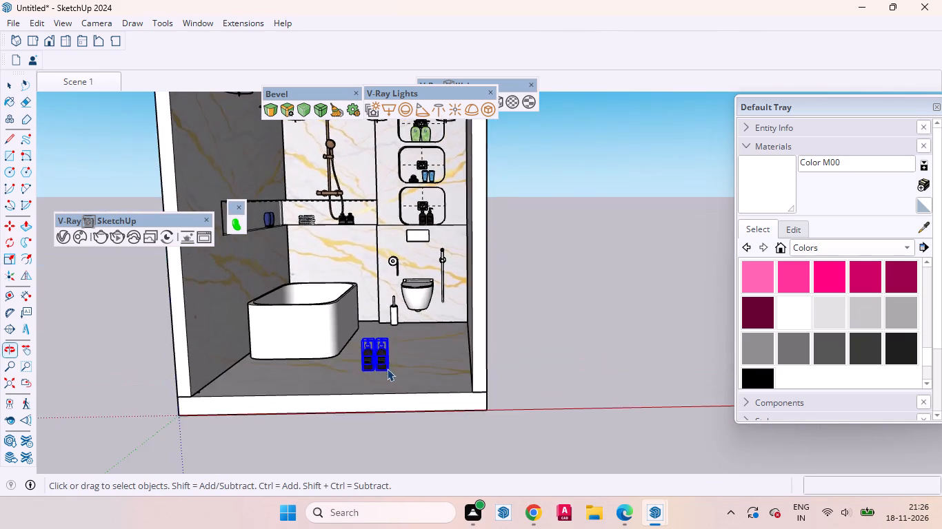
scroll(386, 367, "up", 11)
key("q")
left_click(317, 372)
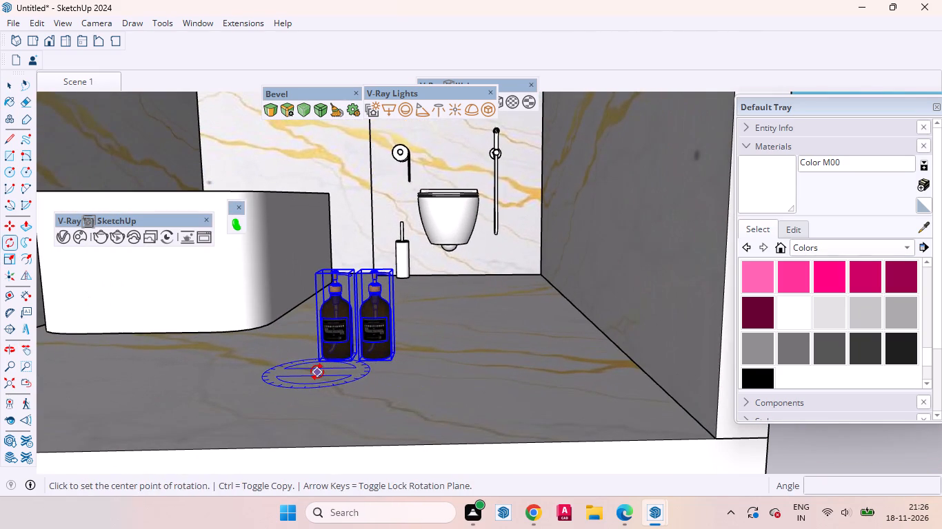
left_click(359, 377)
type("90")
key("Return")
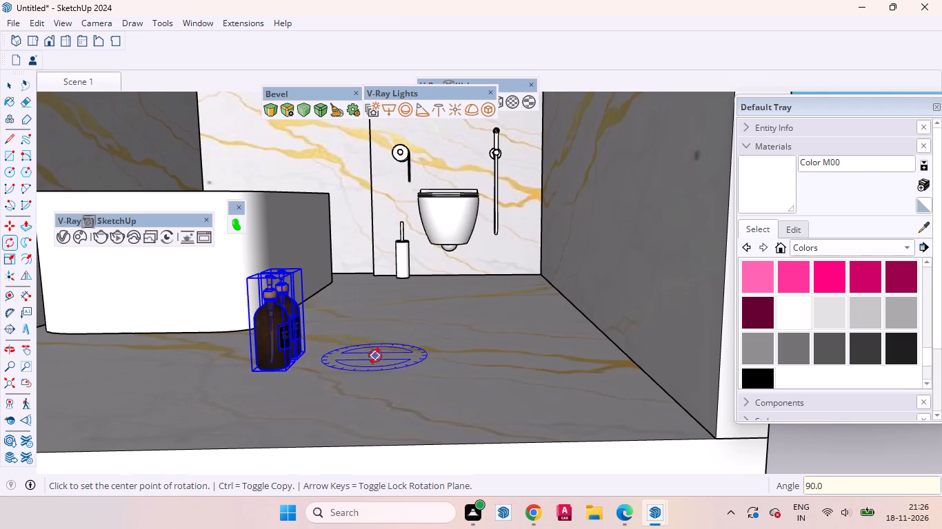
key("space")
Move the two pump bottles from the floor up onto the recessed side-wall ledge, beside the blue bottles.
scroll(415, 322, "down", 9)
middle_click_drag(381, 388, 292, 404)
scroll(323, 364, "up", 2)
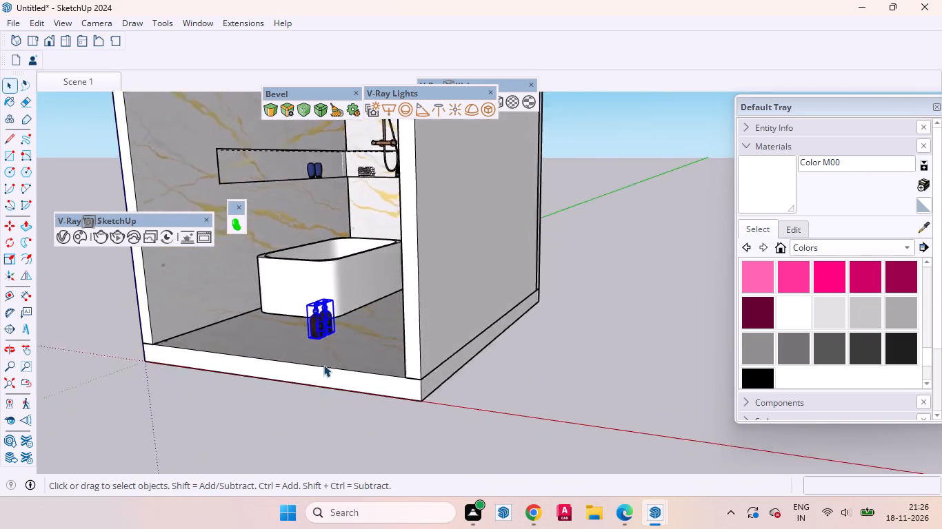
scroll(323, 364, "up", 4)
key("m")
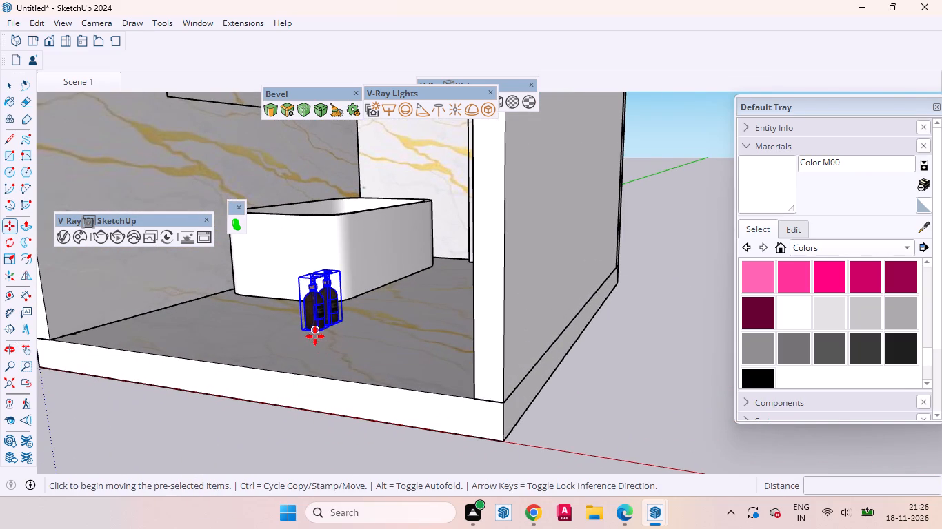
left_click(319, 333)
scroll(386, 357, "down", 7)
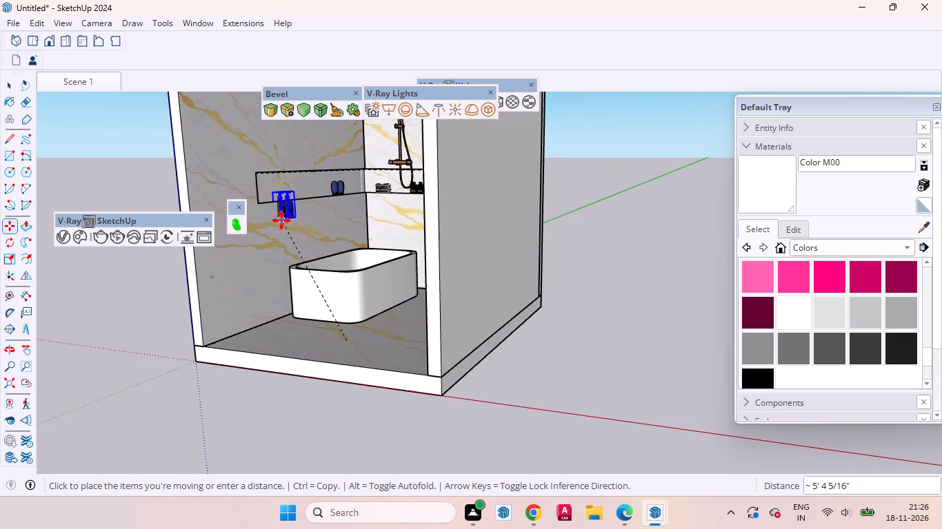
scroll(281, 220, "up", 13)
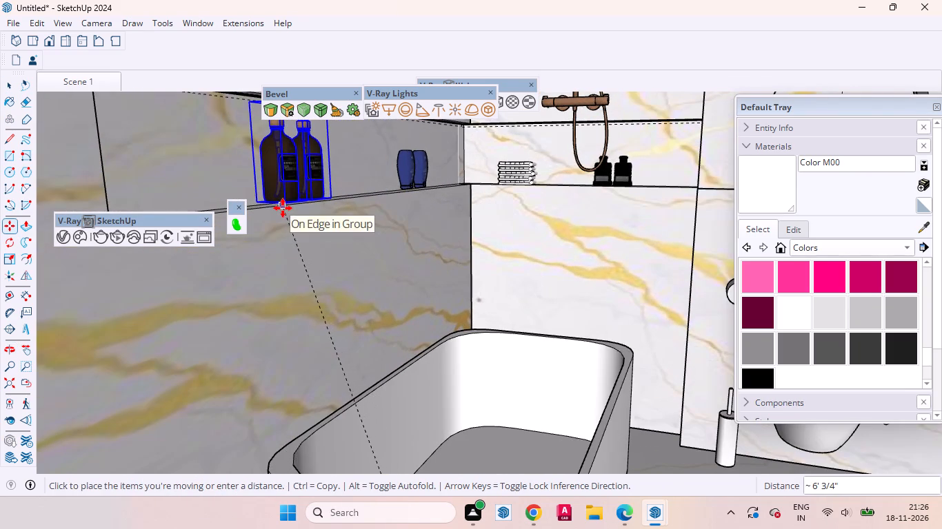
left_click(283, 208)
Shift the two pump bottles about 1 3/16" deeper into the recessed side-wall ledge.
scroll(359, 171, "up", 1)
middle_click_drag(346, 187, 379, 262)
scroll(324, 329, "up", 8)
middle_click_drag(314, 360, 353, 361)
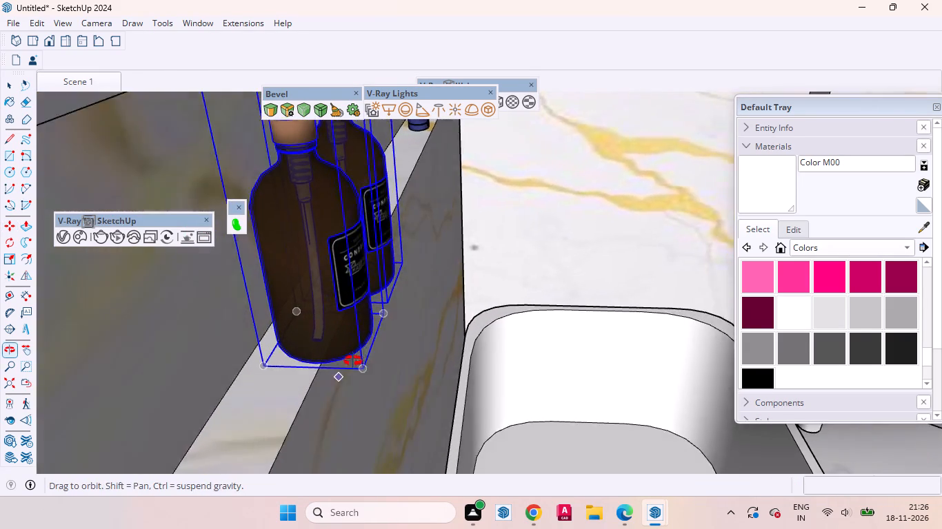
middle_click_drag(353, 361, 371, 349)
left_click(315, 384)
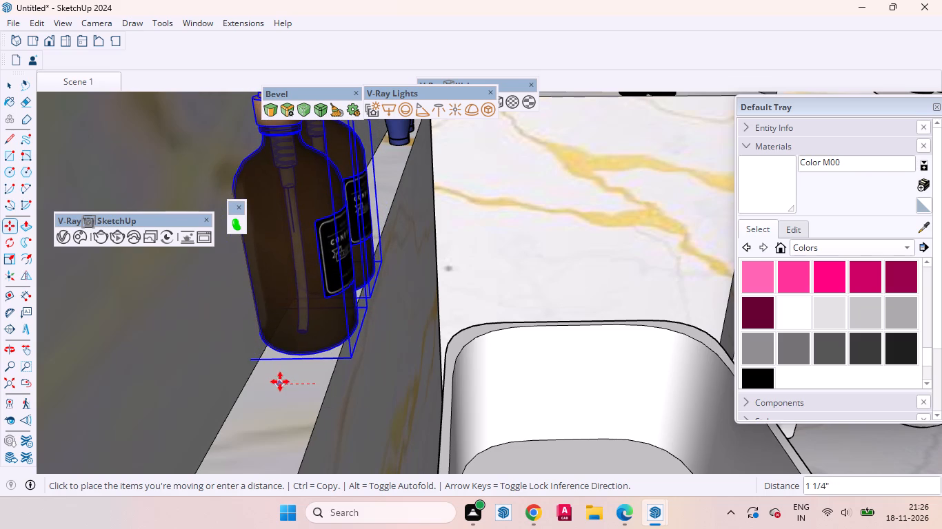
left_click(281, 383)
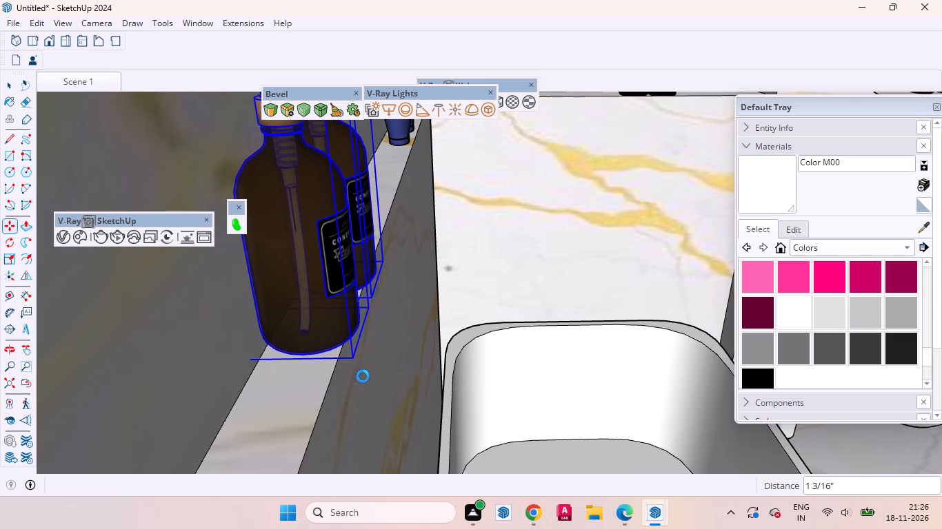
Lower the two pump bottles about 5/8" towards the surface of the recessed ledge.
key("space")
scroll(365, 363, "up", 1)
middle_click_drag(350, 346, 205, 198)
key("space")
middle_click_drag(370, 371, 135, 316)
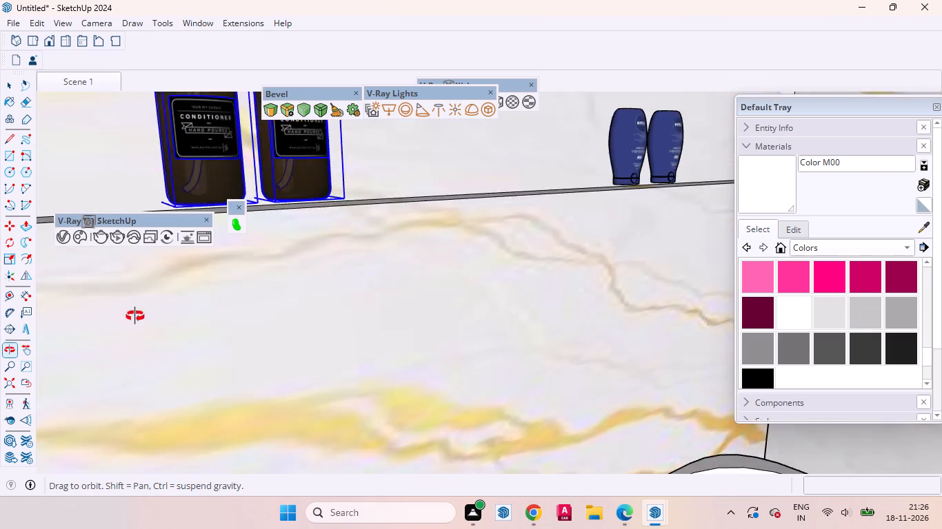
middle_click_drag(135, 316, 123, 238)
scroll(381, 141, "up", 3)
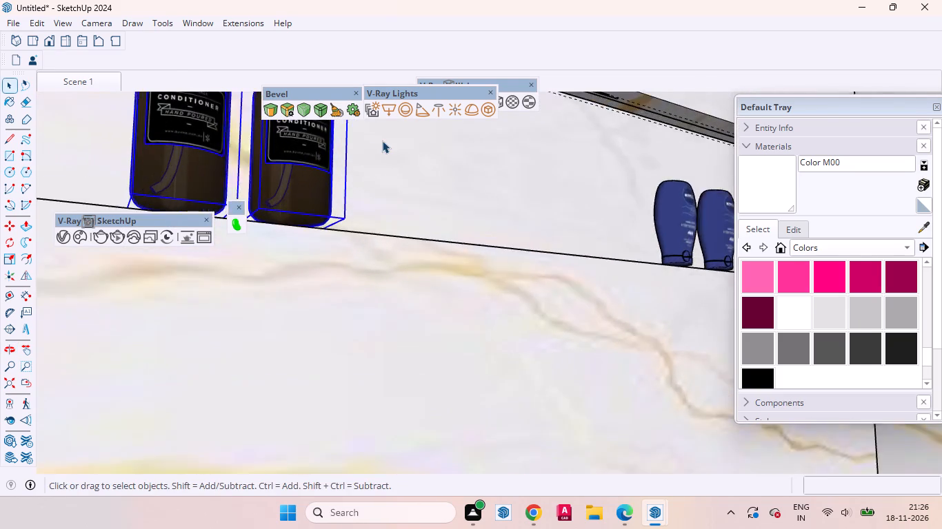
middle_click_drag(385, 160, 310, 208)
key("m")
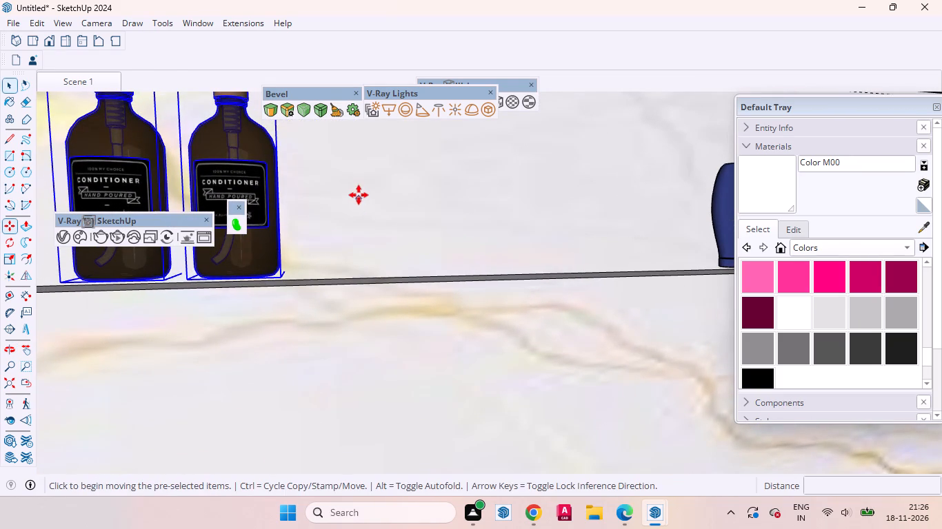
left_click(358, 193)
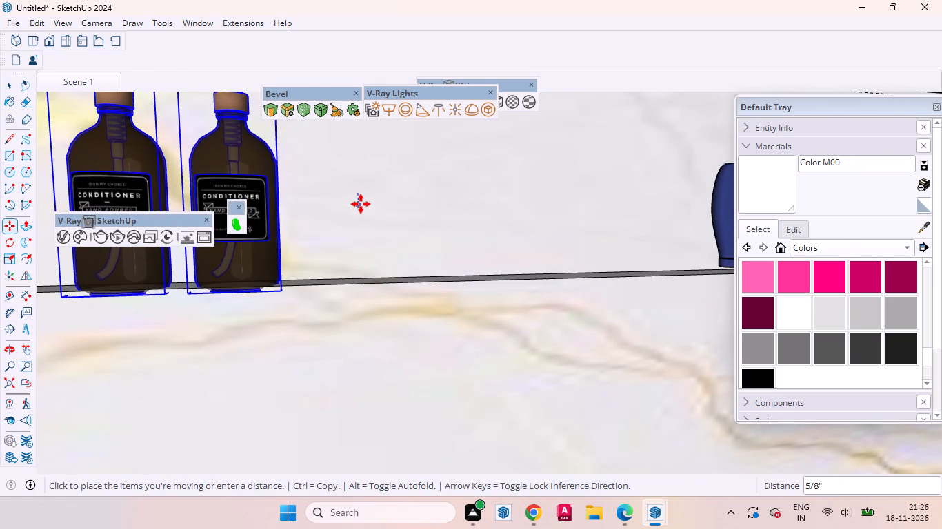
left_click(361, 204)
Fine-tune the two pump bottles' height, ending with a raise of about 1/8", so their bases rest on the ledge.
scroll(269, 250, "up", 11)
middle_click_drag(247, 340, 255, 306)
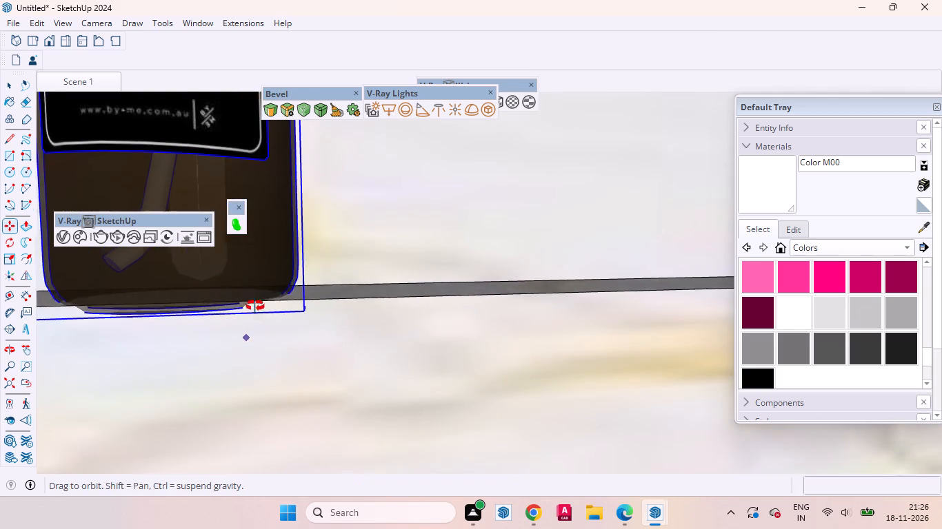
middle_click_drag(255, 306, 484, 333)
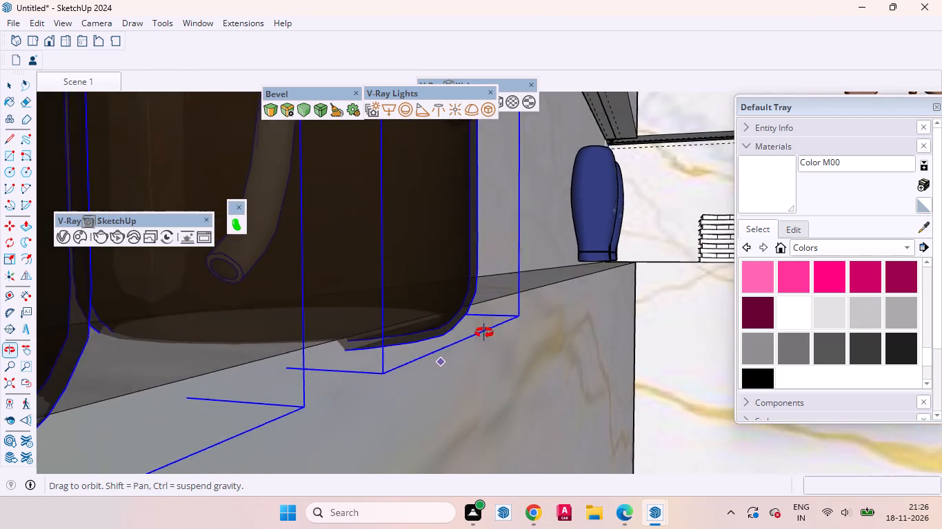
middle_click_drag(484, 333, 200, 311)
left_click(416, 237)
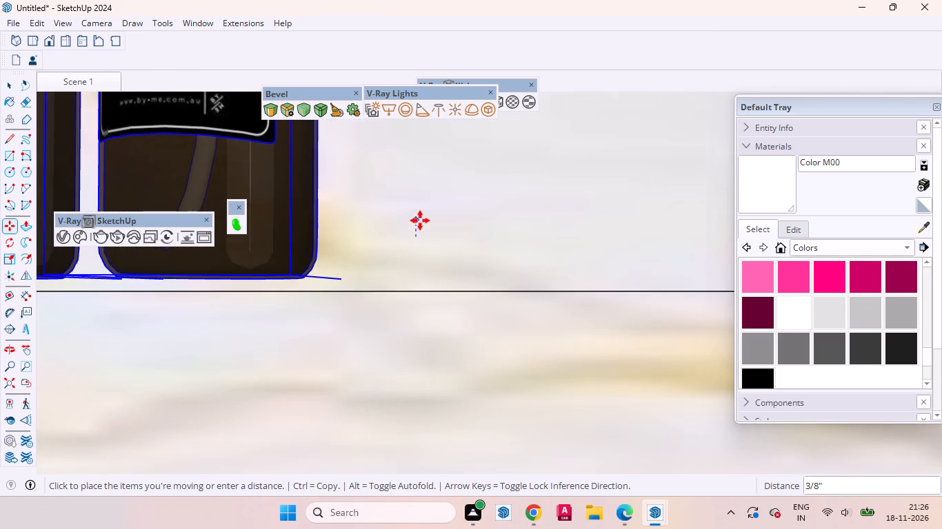
left_click(419, 229)
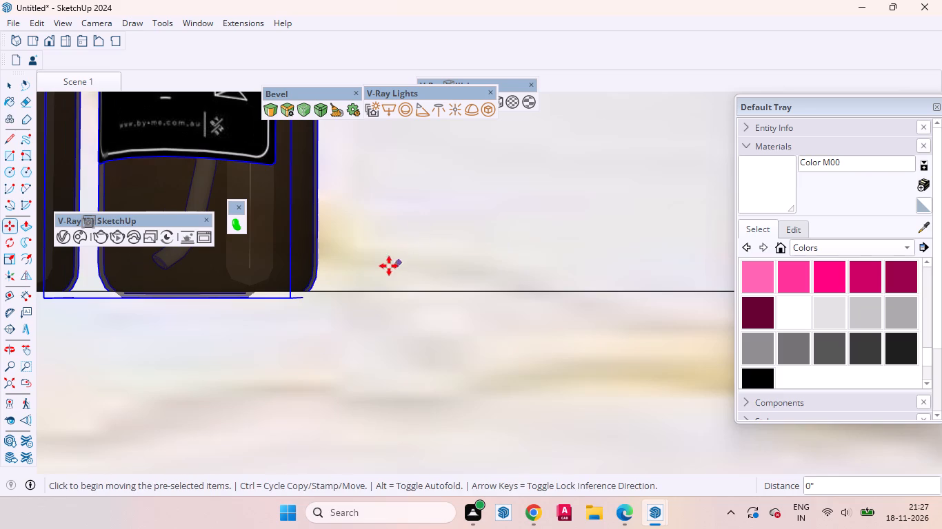
scroll(389, 266, "up", 8)
left_click(397, 274)
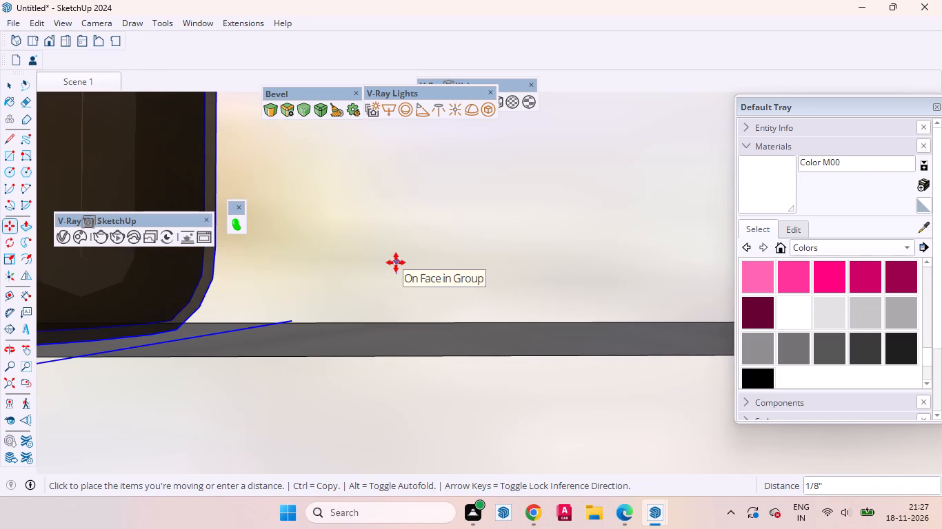
left_click(396, 262)
middle_click_drag(415, 284, 517, 271)
scroll(542, 257, "down", 11)
scroll(552, 324, "up", 1)
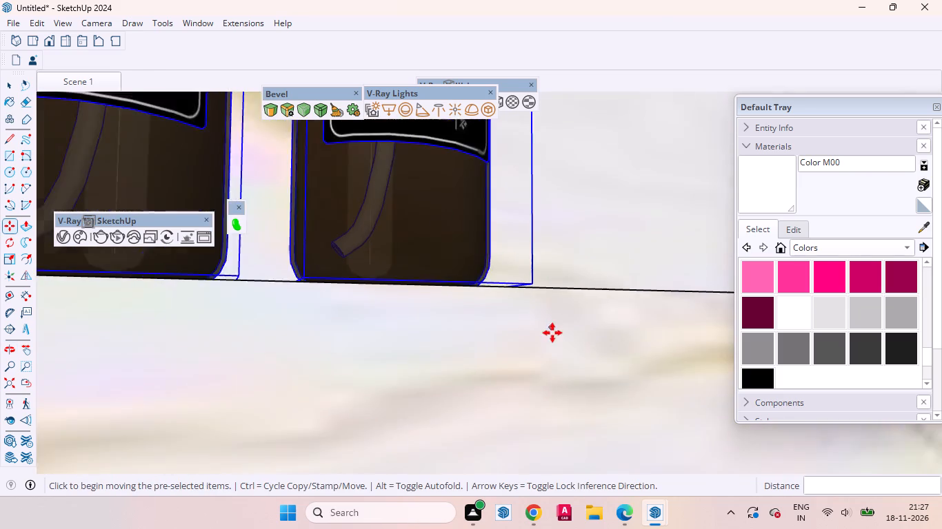
scroll(552, 333, "down", 10)
key("space")
Deselect the pump bottles and return to the saved Scene 1 view.
scroll(506, 339, "down", 10)
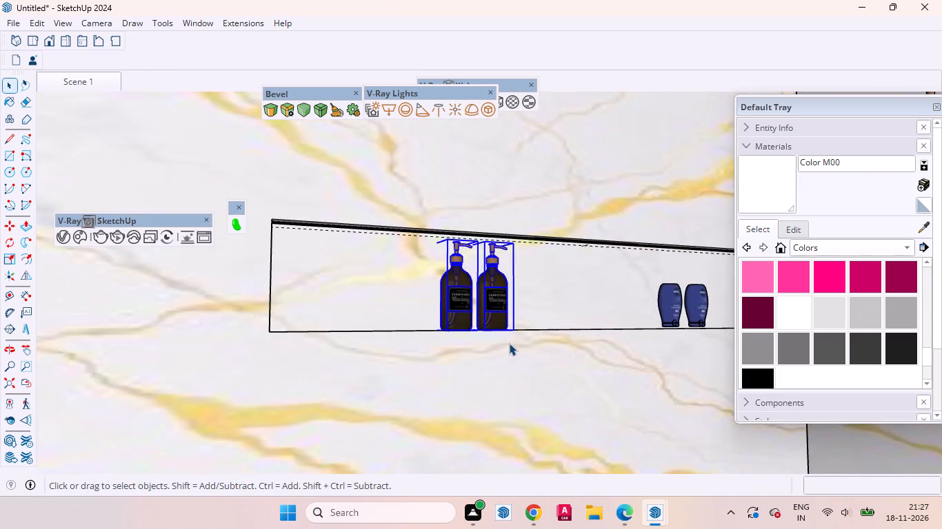
middle_click_drag(509, 343, 639, 367)
scroll(623, 357, "down", 18)
left_click(385, 353)
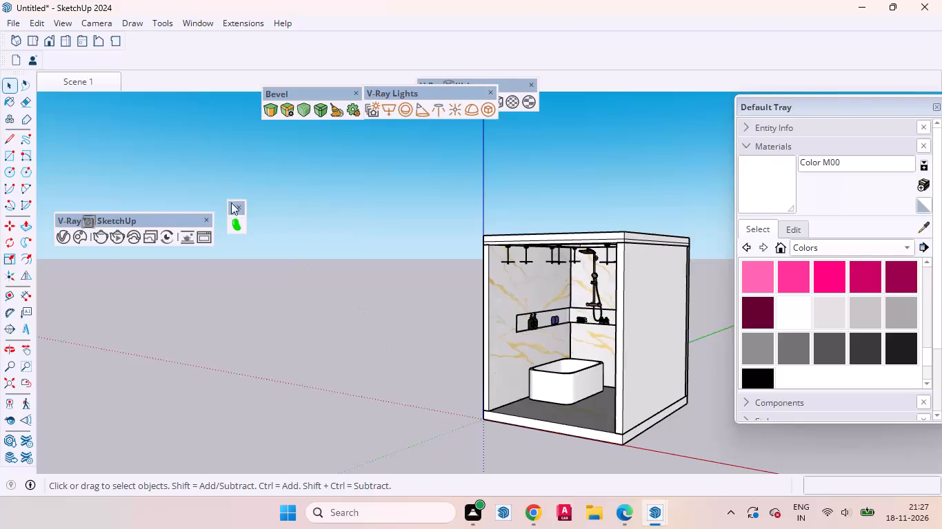
left_click(67, 79)
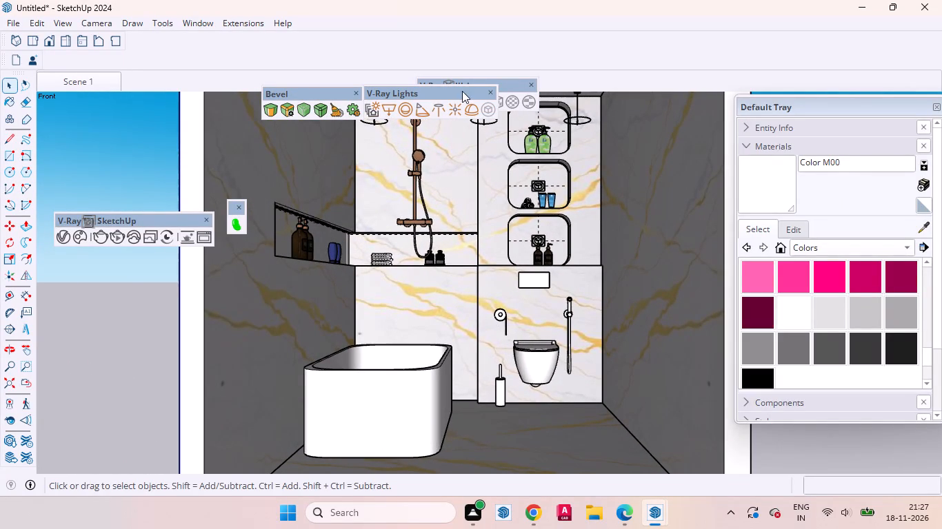
Move the V-Ray Lights toolbar lower and close the Bevel and V-Ray Utilities toolbars to clear the view.
left_click_drag(432, 92, 374, 204)
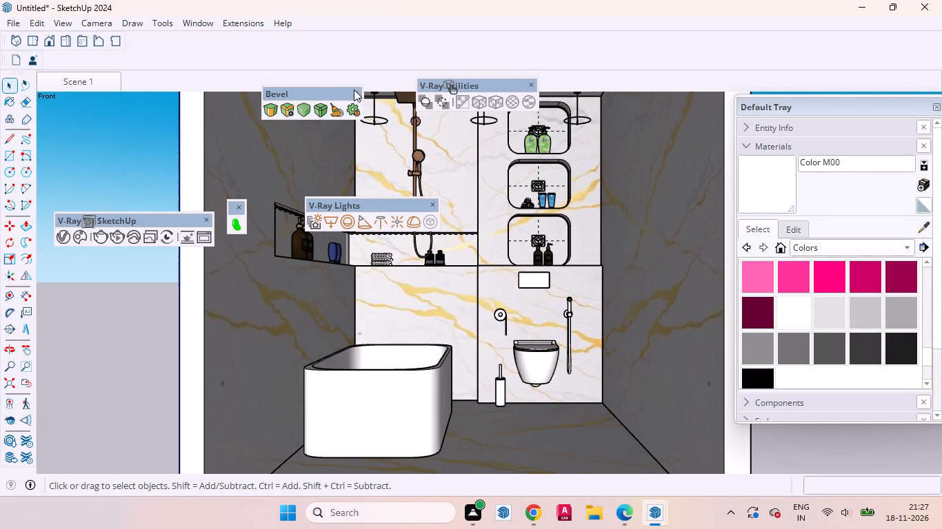
left_click(354, 90)
left_click(526, 84)
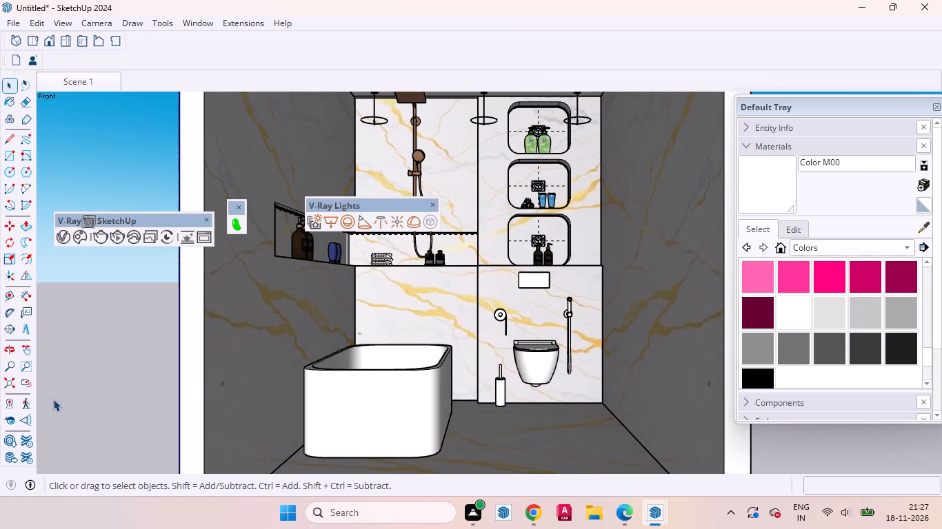
Pan the Scene 1 view to bring the shower head and more of the ceiling into frame.
left_click(21, 344)
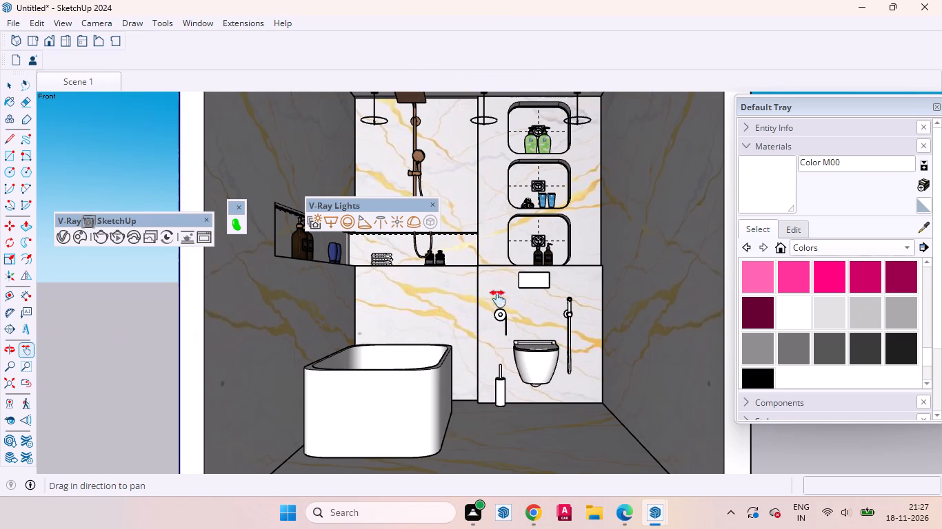
left_click_drag(508, 278, 508, 302)
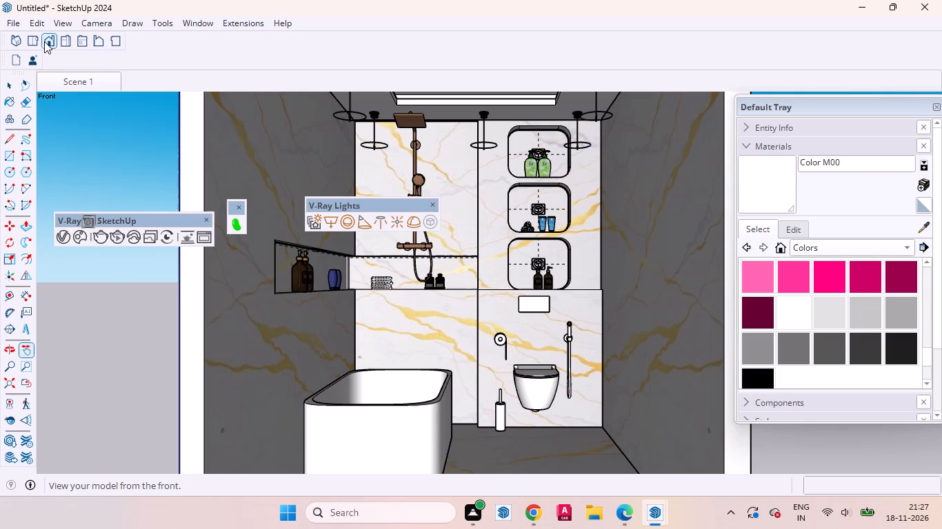
Show the scene's lights in the V-Ray Asset Editor and switch off the SunLight.
left_click_drag(580, 312, 562, 309)
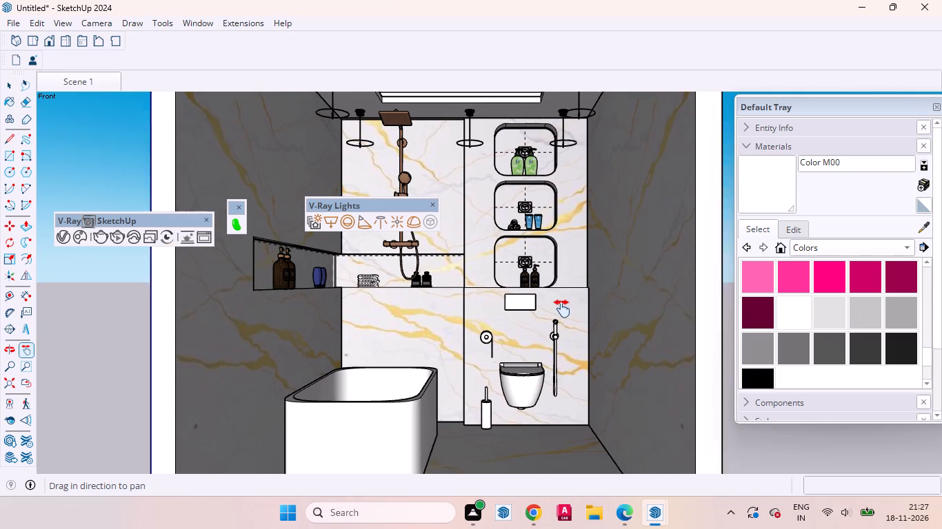
left_click_drag(562, 309, 567, 311)
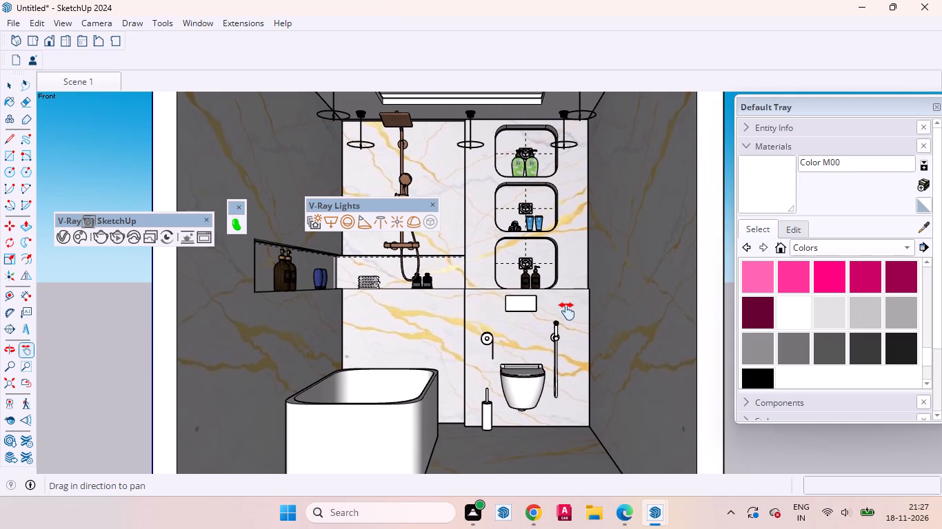
left_click_drag(567, 311, 567, 315)
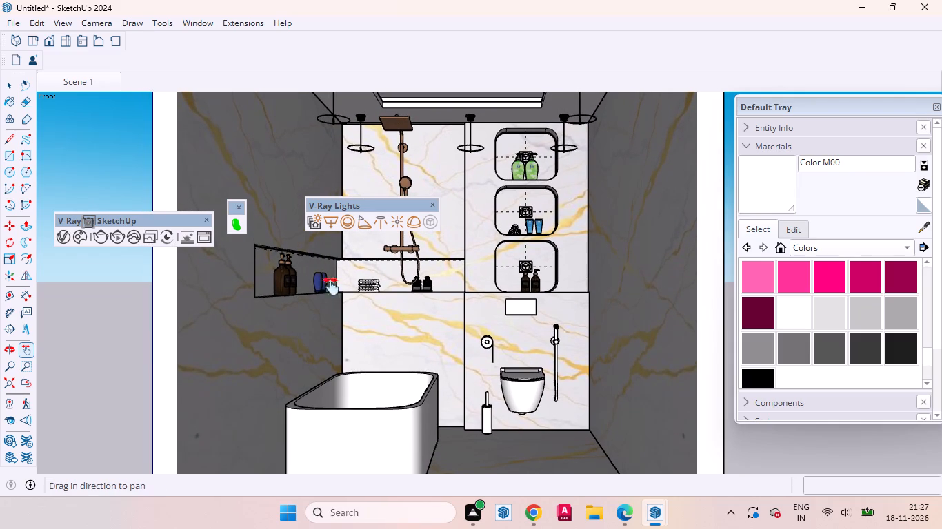
left_click(66, 238)
left_click_drag(214, 298, 332, 91)
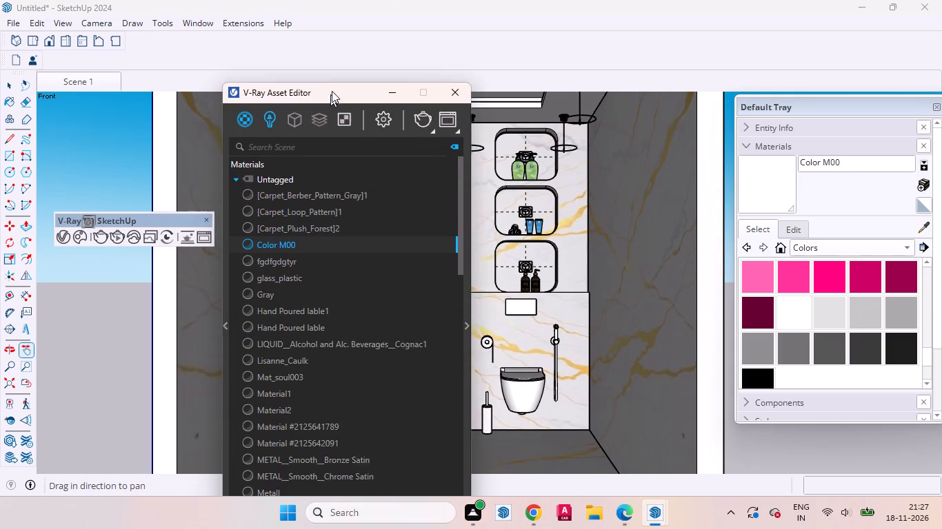
left_click_drag(332, 91, 334, 83)
left_click(271, 121)
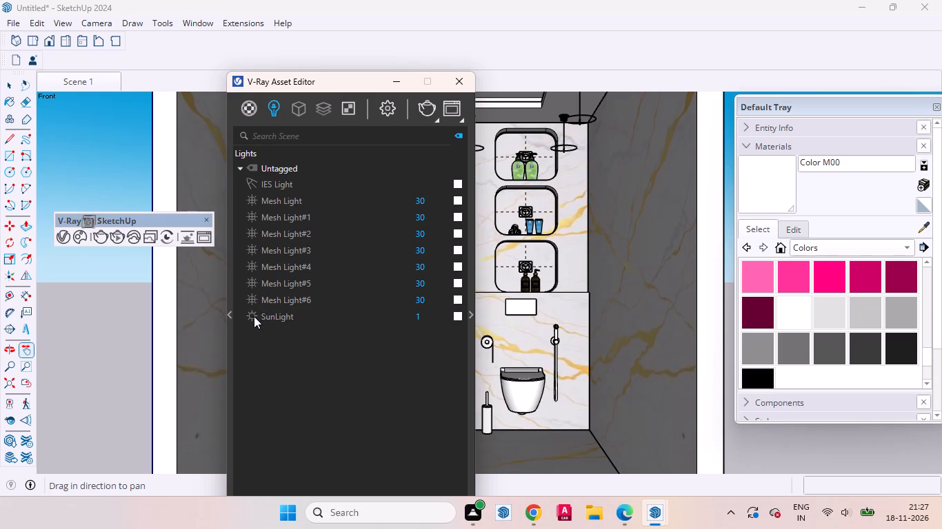
left_click(254, 316)
Set the intensity of Mesh Light, Mesh Light#1, Mesh Light#2 and Mesh Light#3 to 60.
left_click(419, 203)
key("BackSpace")
key("6")
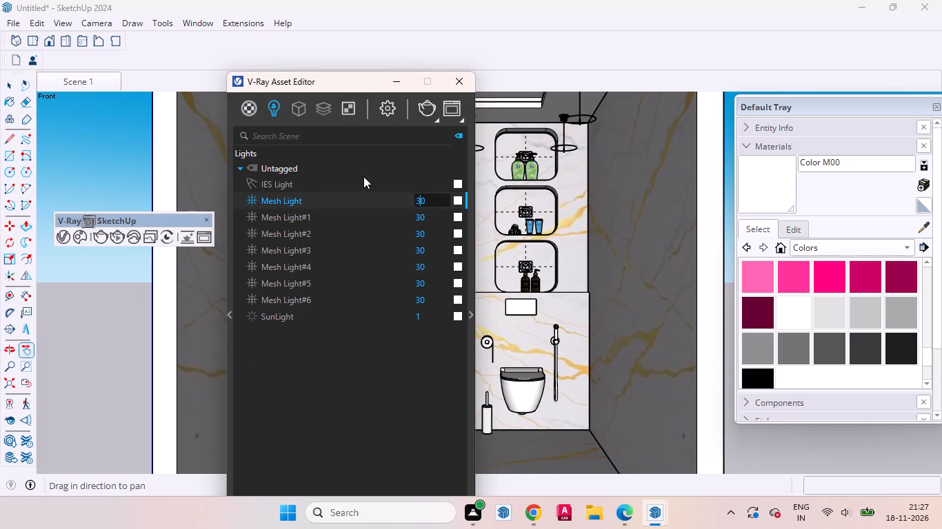
left_click(421, 216)
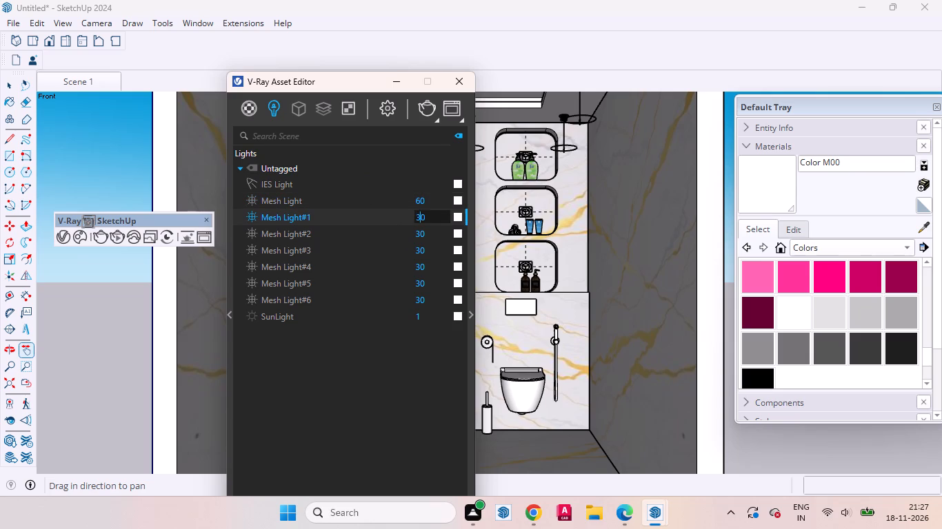
key("BackSpace")
key("6")
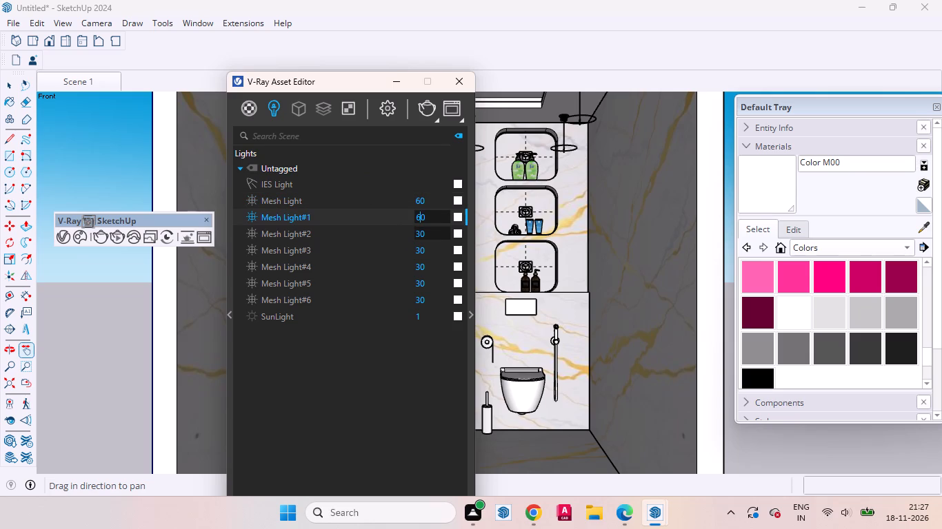
left_click(421, 233)
key("BackSpace")
key("6")
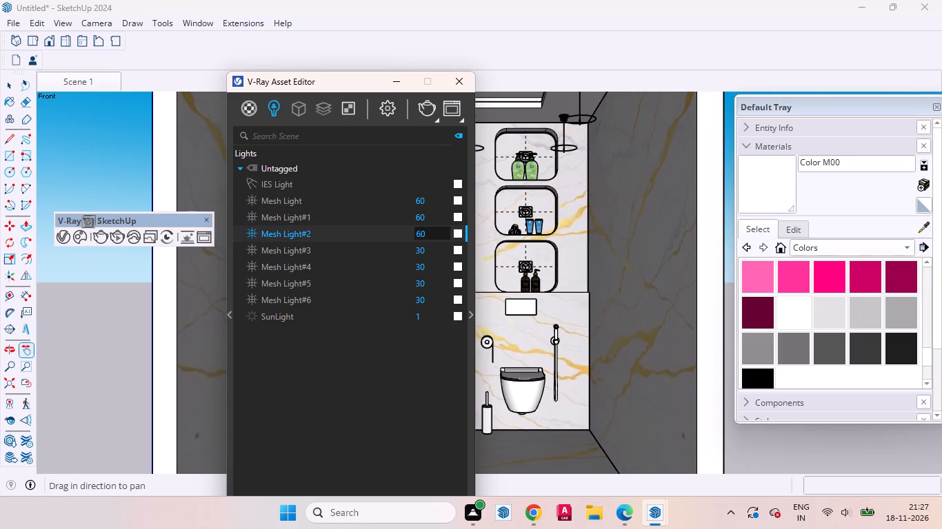
left_click(421, 249)
key("BackSpace")
key("6")
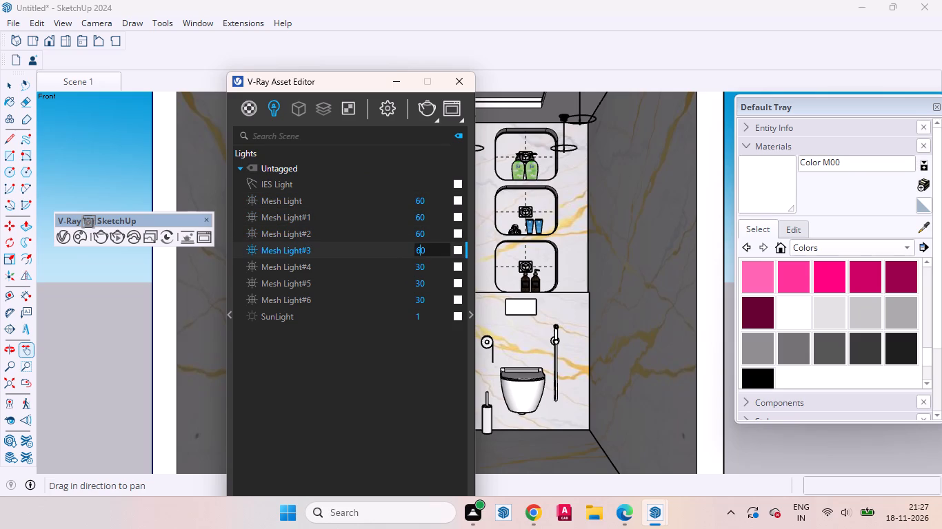
Set the intensity of Mesh Light#4, Mesh Light#5 and Mesh Light#6 to 60.
left_click(422, 267)
key("BackSpace")
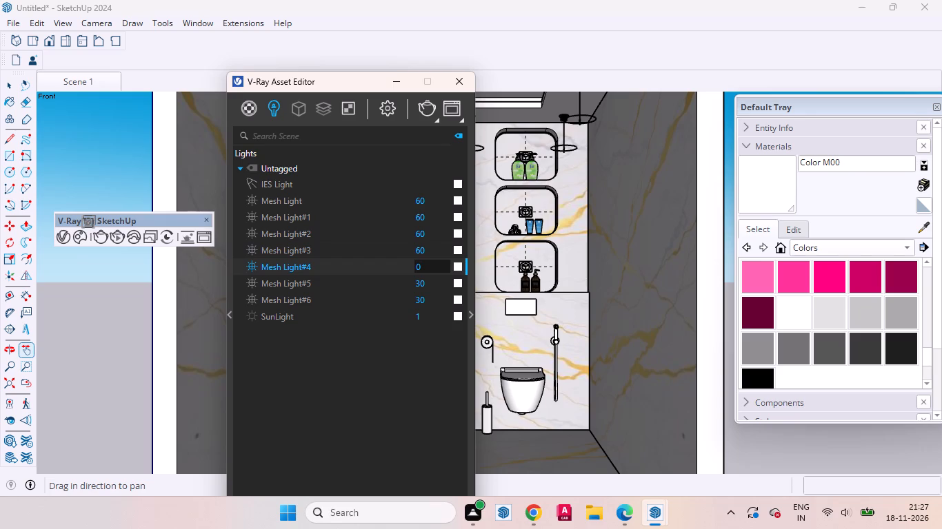
key("6")
left_click(422, 283)
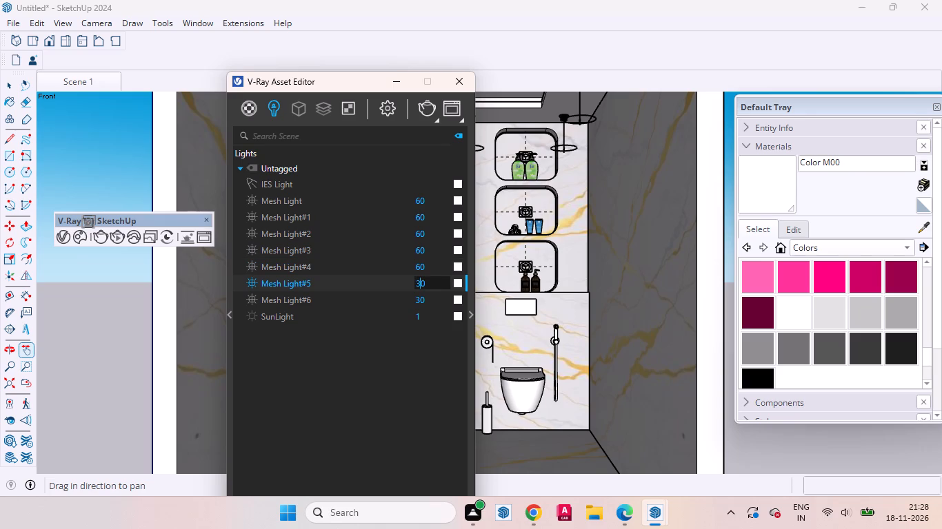
key("BackSpace")
key("6")
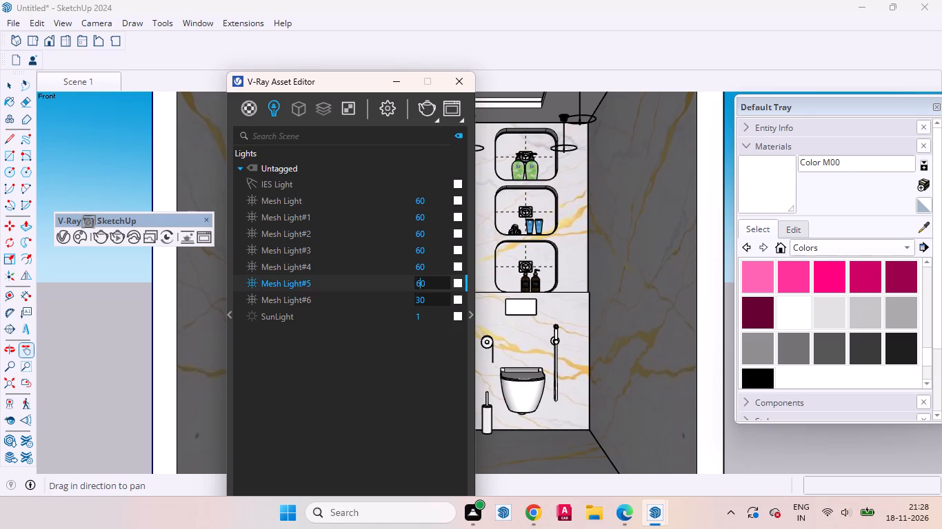
left_click(421, 306)
left_click(421, 299)
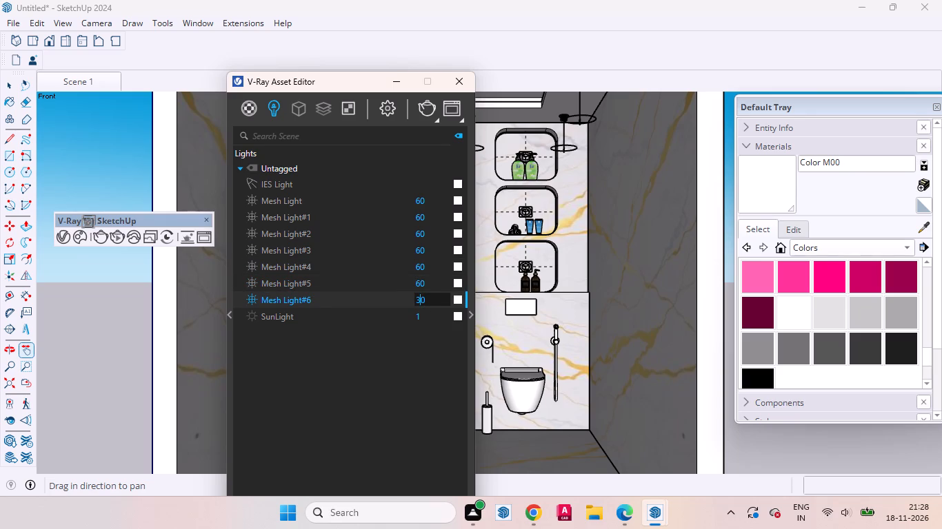
key("BackSpace")
key("6")
key("Return")
Start an interactive V-Ray render of the front bathroom view, inspect the lighting, and minimize the Frame Buffer.
left_click(436, 116)
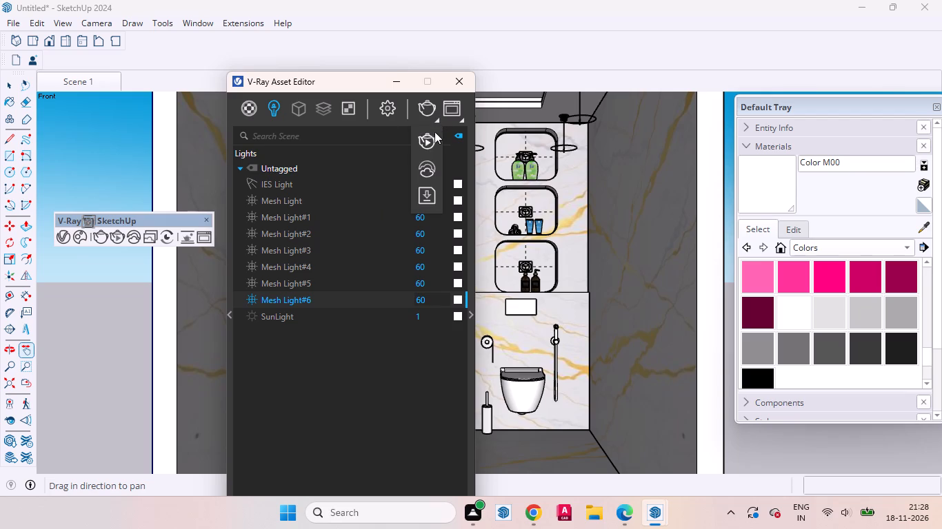
left_click(430, 141)
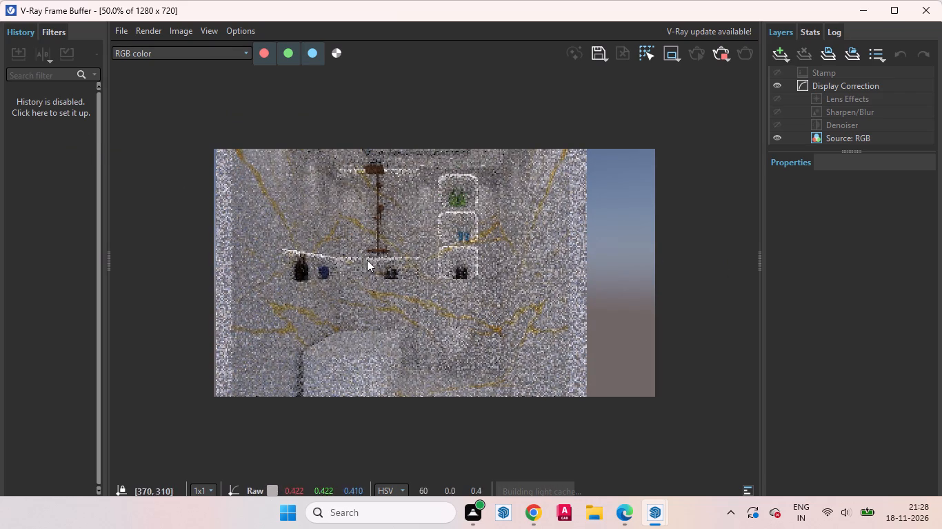
scroll(410, 262, "down", 1)
scroll(322, 258, "up", 1)
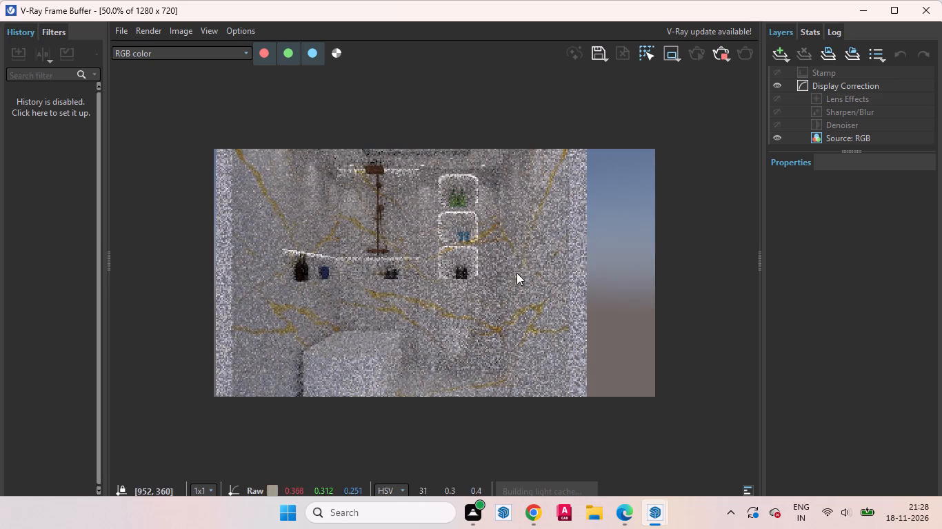
scroll(575, 277, "down", 1)
scroll(353, 242, "up", 1)
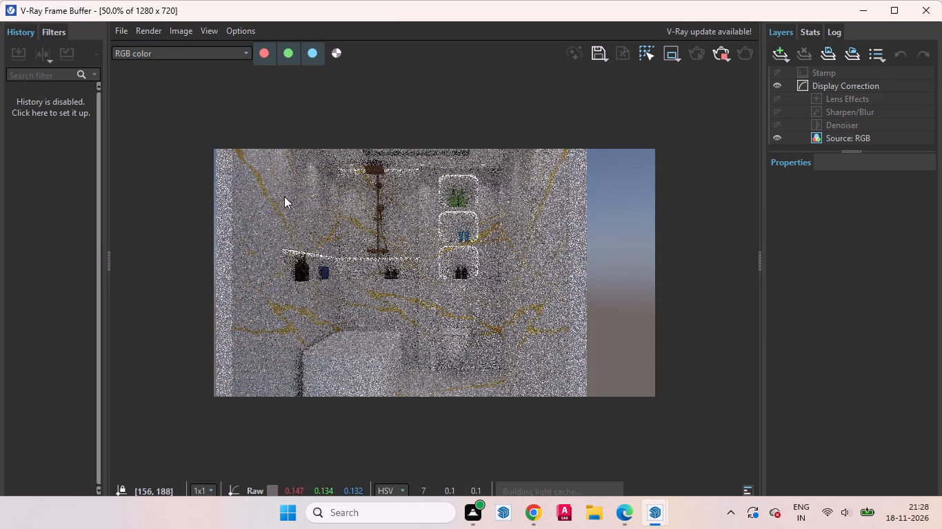
scroll(281, 187, "up", 1)
scroll(396, 240, "down", 1)
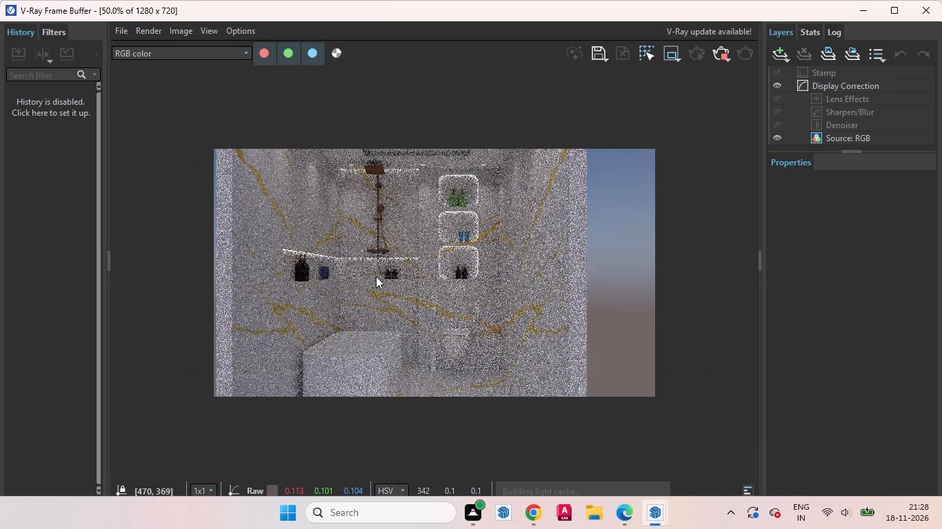
left_click(856, 10)
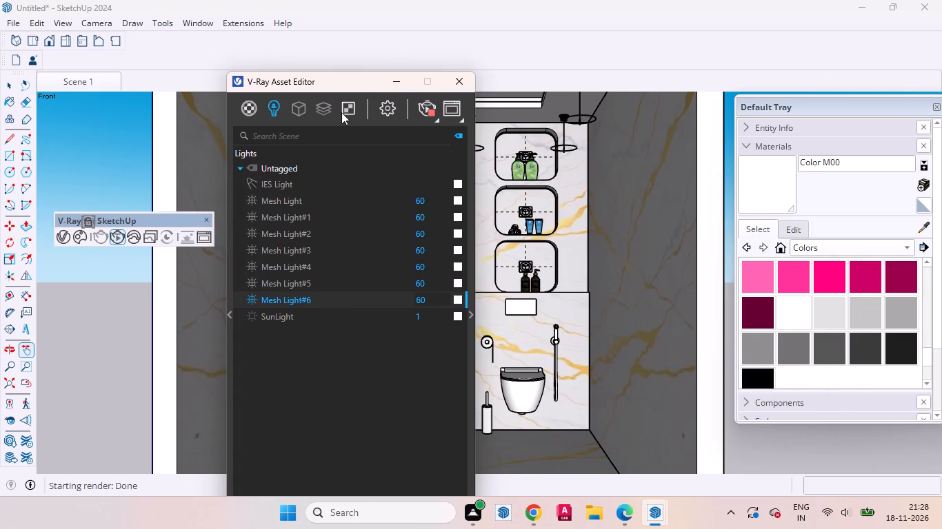
Move the Asset Editor clear of the model and pan the front view to centre the bathroom in the render frame.
left_click_drag(345, 83, 177, 450)
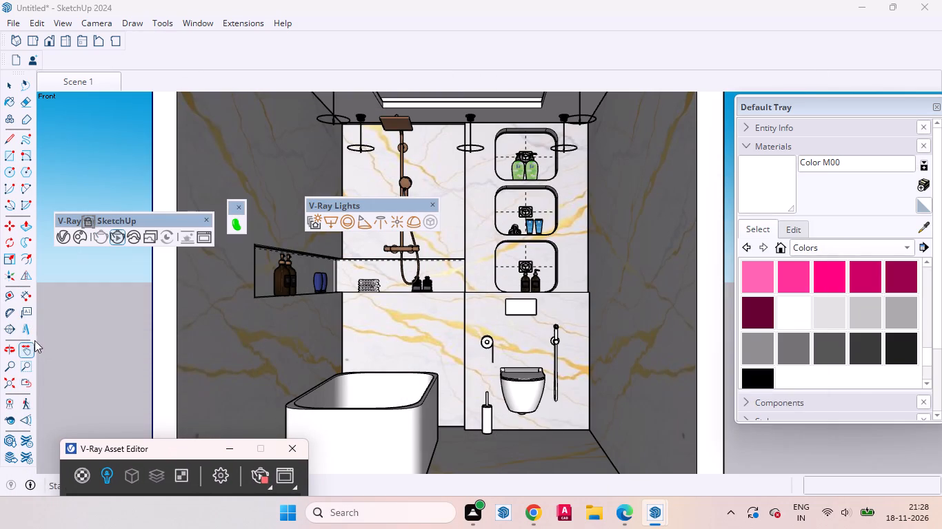
left_click(31, 349)
left_click(400, 347)
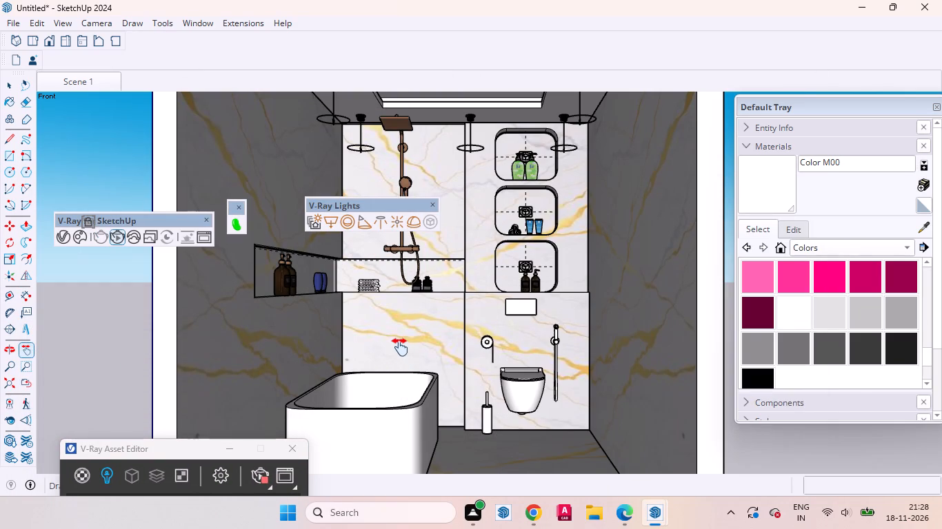
left_click_drag(395, 343, 413, 344)
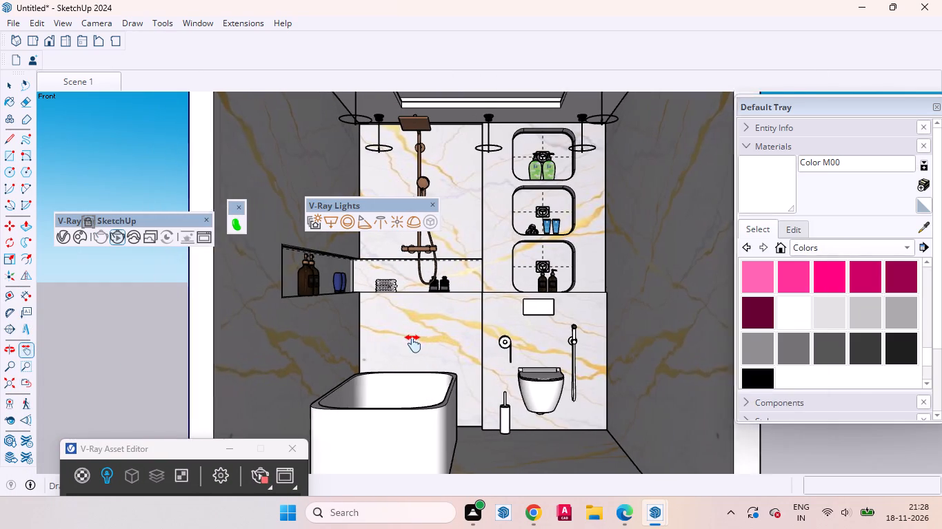
left_click_drag(413, 344, 425, 338)
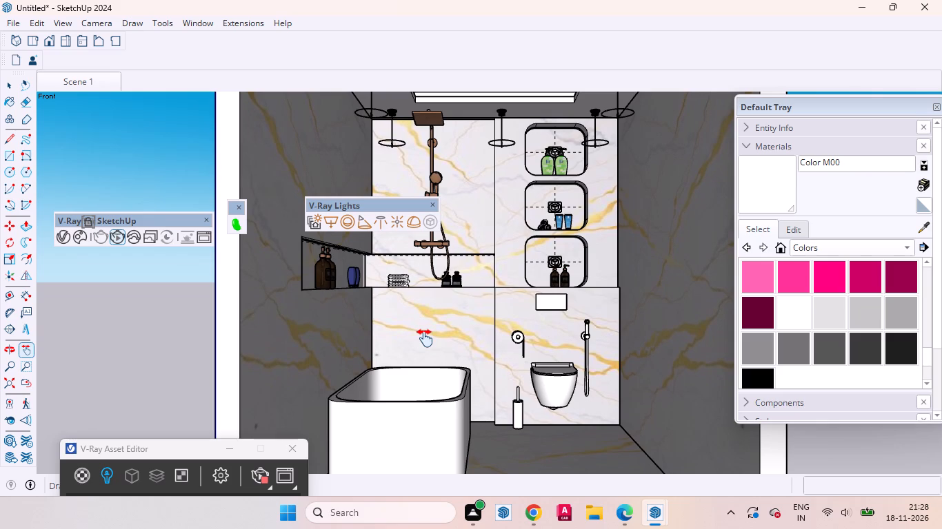
left_click_drag(425, 338, 424, 344)
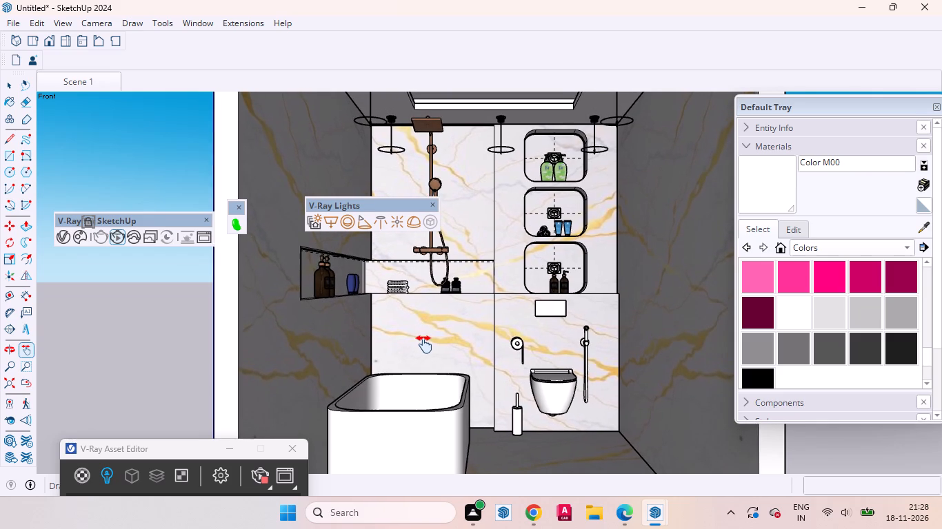
left_click_drag(424, 344, 425, 344)
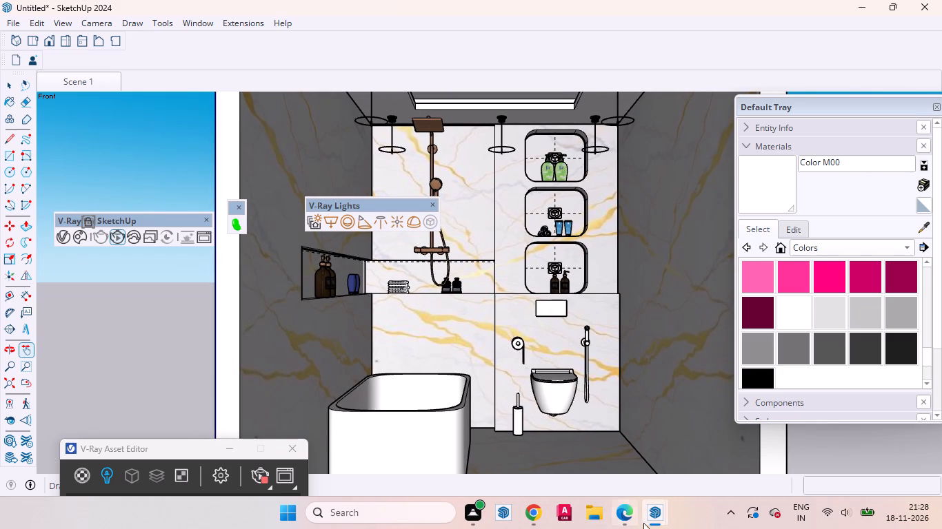
Examine the reframed interactive render in the V-Ray Frame Buffer, including the shelf and niche areas, and minimize it.
left_click(760, 445)
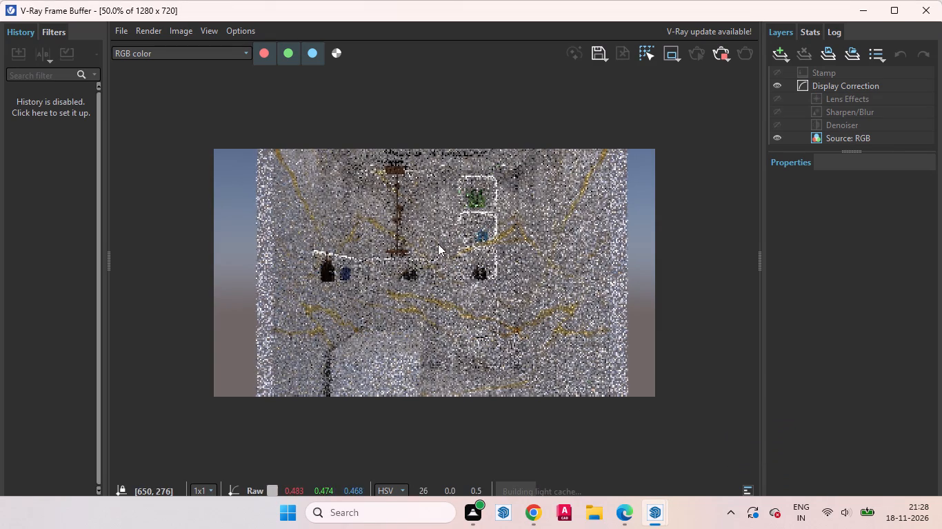
scroll(443, 288, "up", 1)
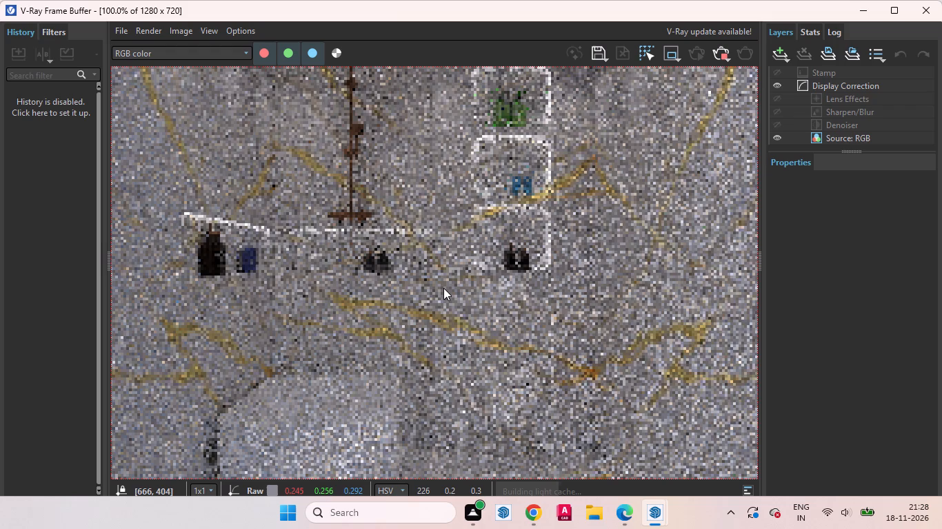
scroll(440, 333, "down", 1)
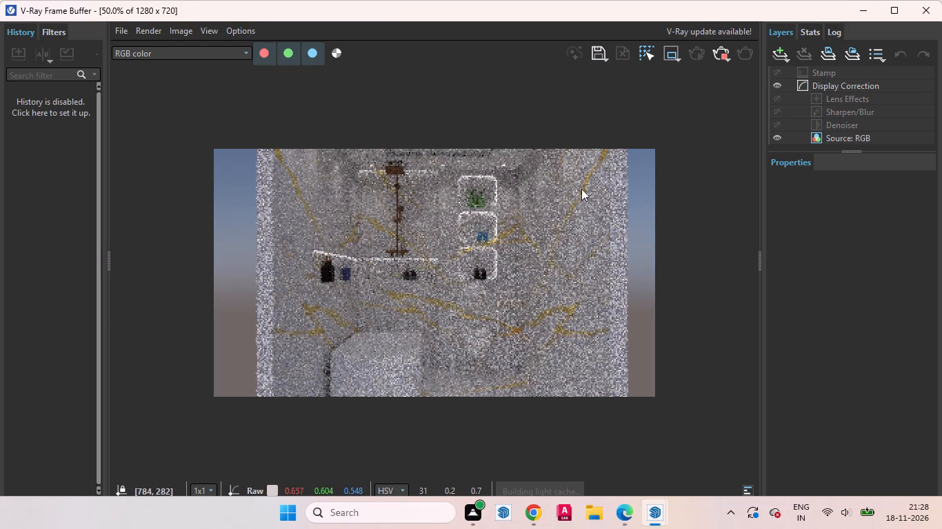
left_click(854, 12)
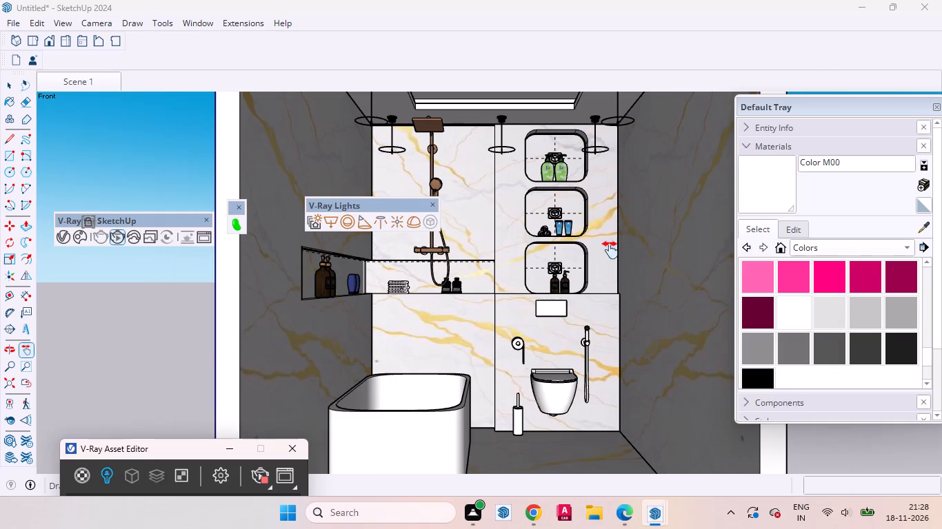
Update Scene 1 with a tighter, recentred front view of the bathroom, checking the framing in the V-Ray Frame Buffer.
left_click(12, 92)
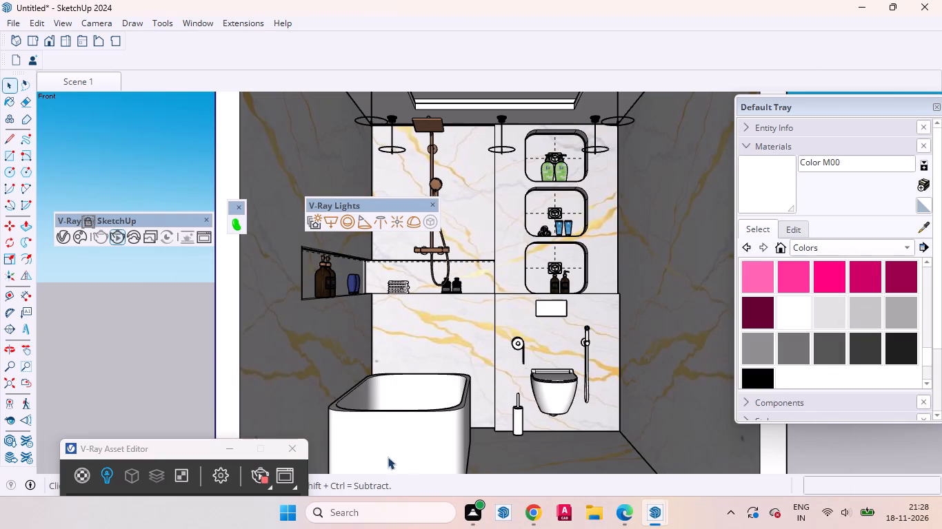
scroll(508, 428, "up", 1)
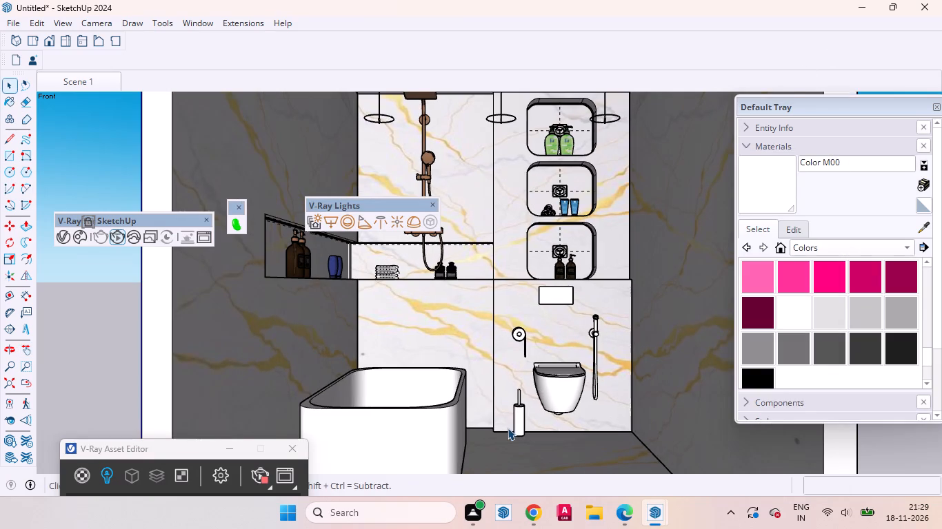
scroll(509, 441, "down", 1)
scroll(508, 175, "up", 1)
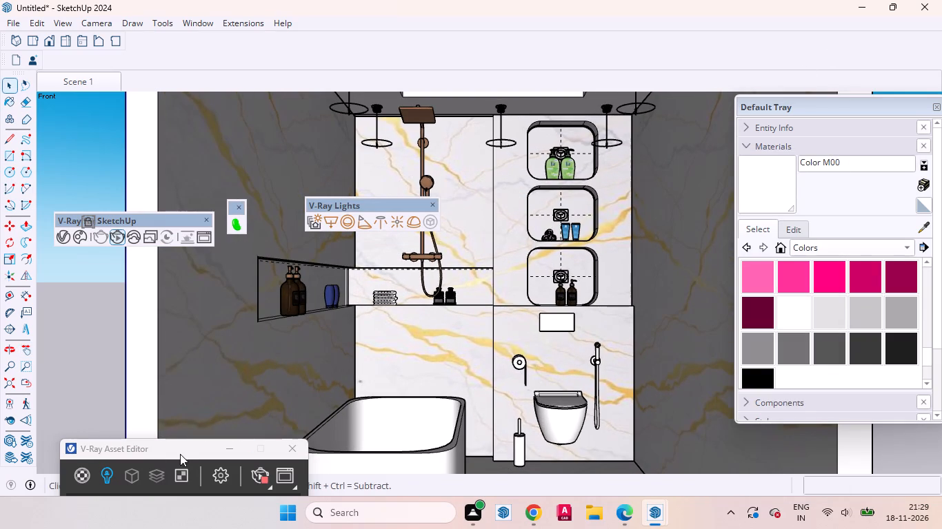
left_click_drag(182, 453, 189, 95)
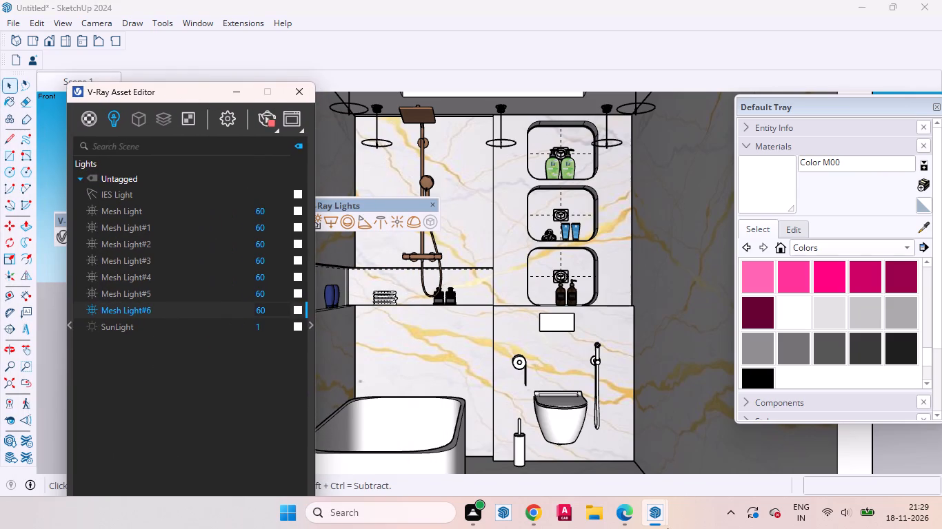
left_click(740, 456)
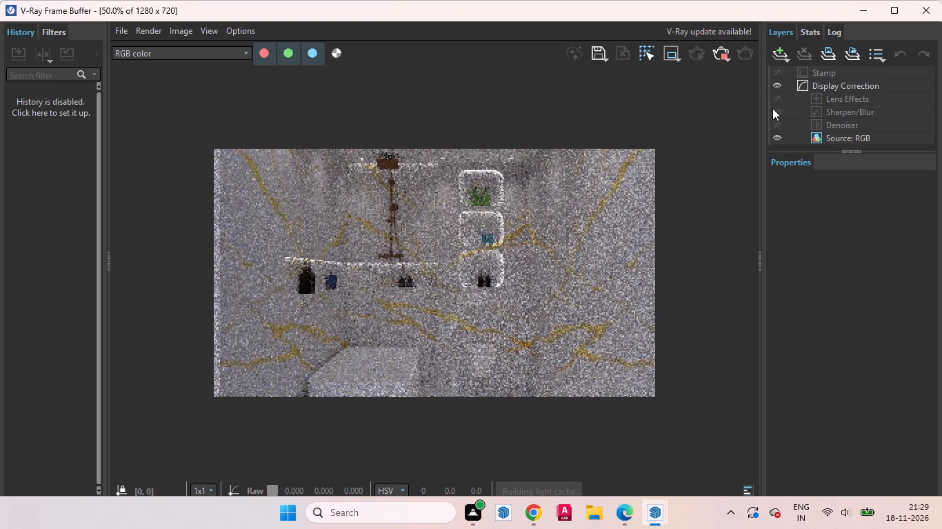
left_click(852, 9)
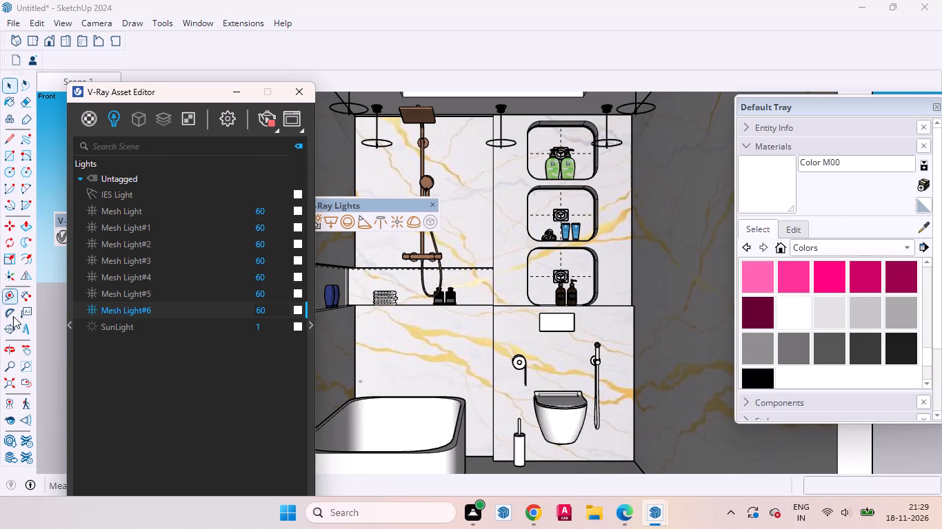
left_click(29, 347)
left_click_drag(563, 374, 557, 373)
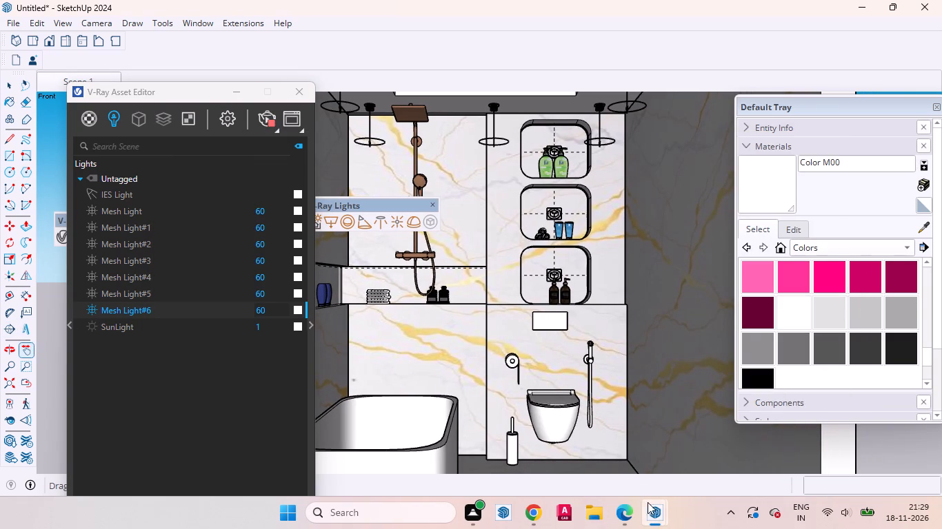
left_click(730, 458)
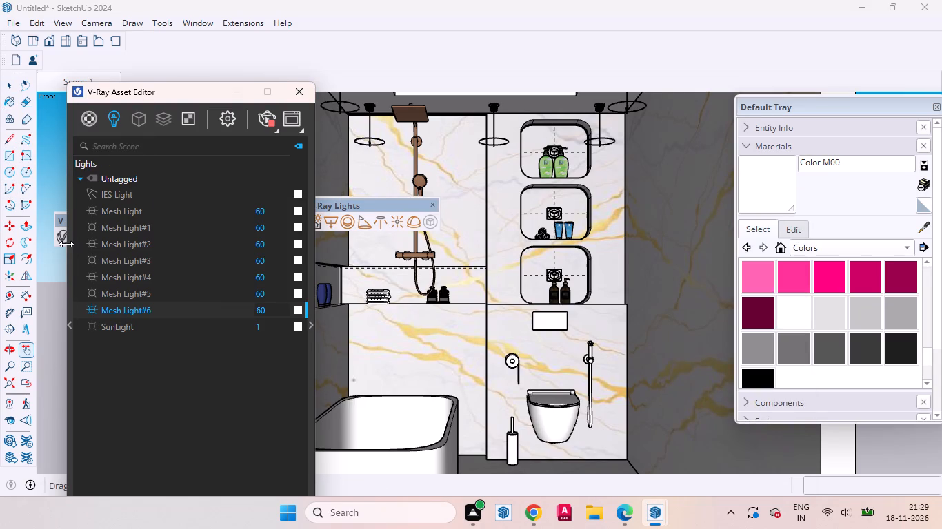
right_click(54, 84)
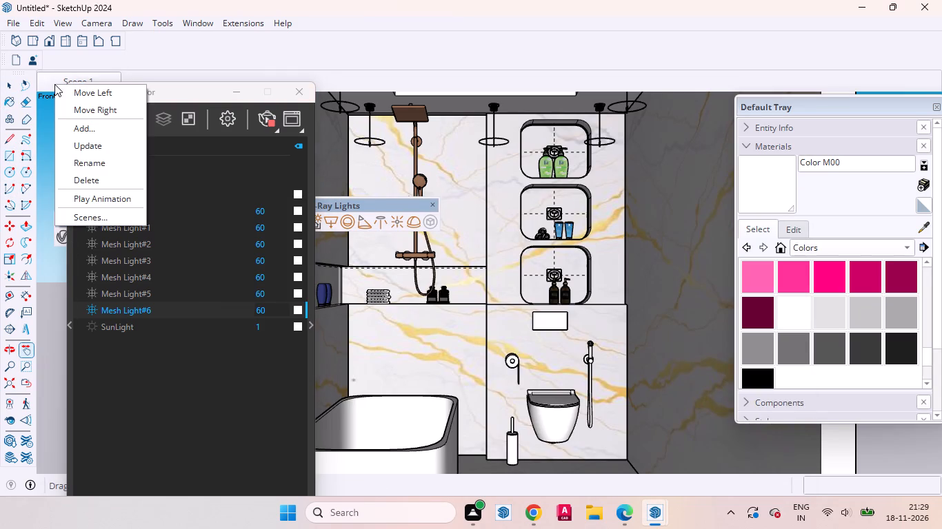
left_click(85, 147)
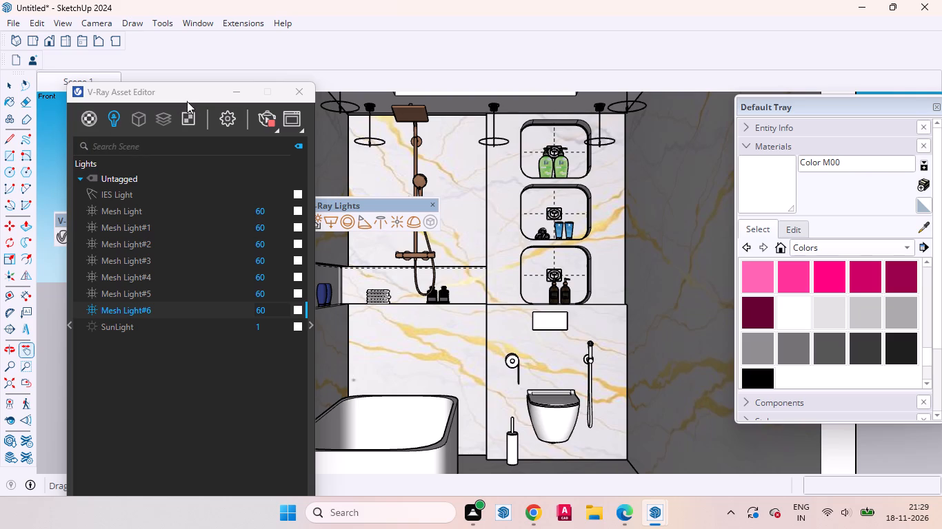
Stop the interactive render, change the render output's aspect ratio to 4:3 - Picture, and restart the interactive render.
left_click(230, 121)
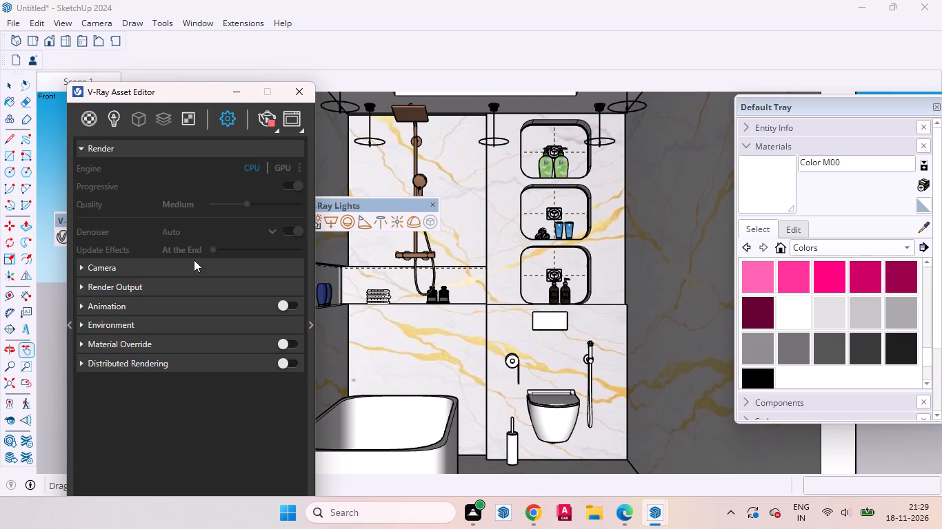
left_click(268, 117)
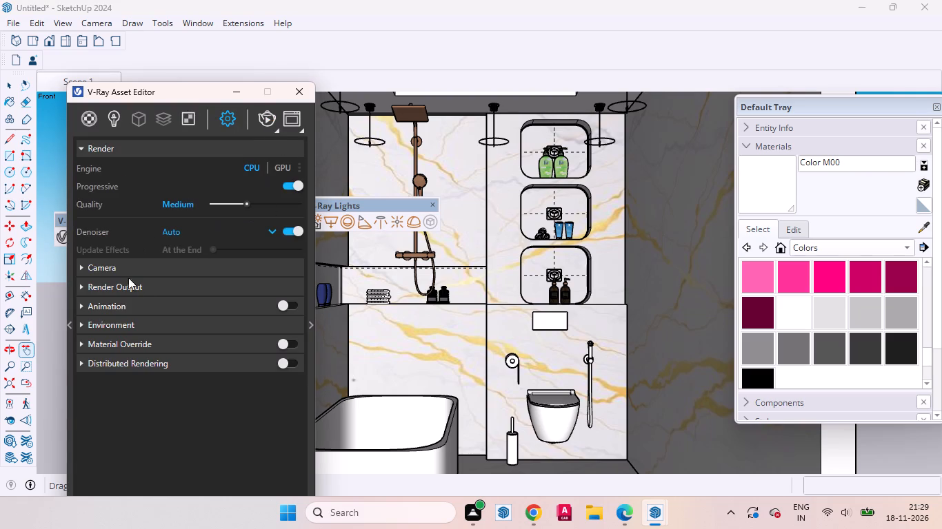
left_click(136, 292)
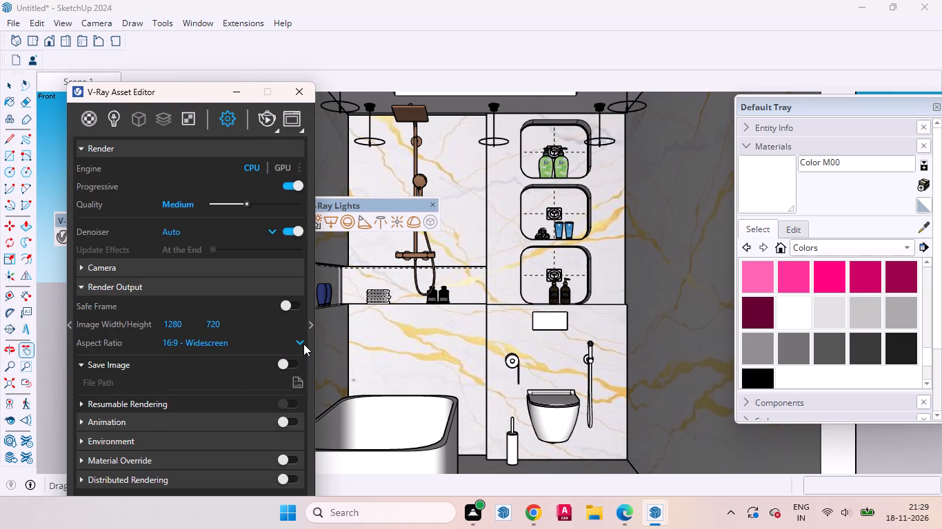
left_click(303, 343)
left_click(206, 391)
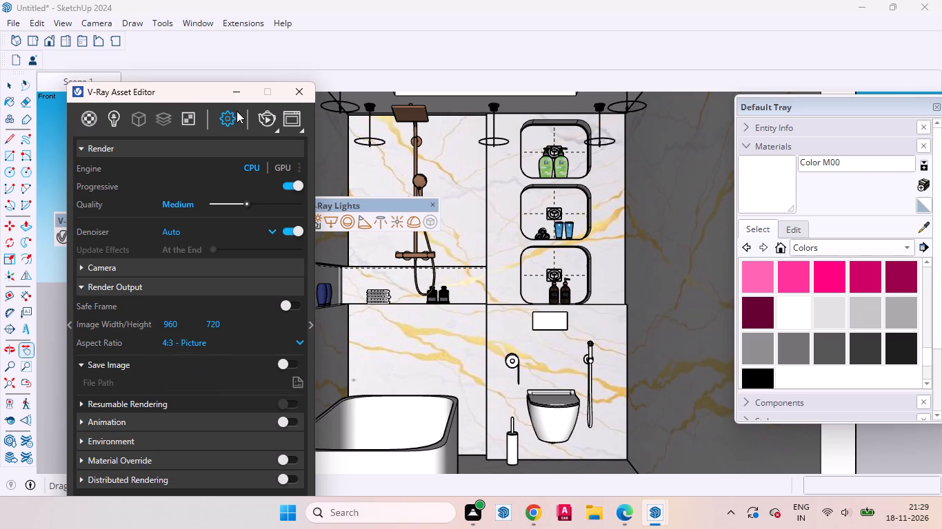
left_click(266, 123)
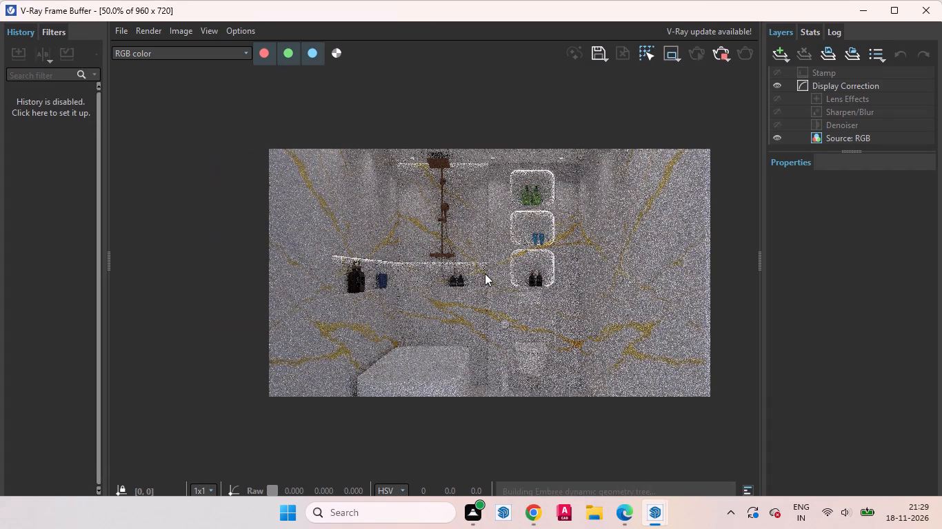
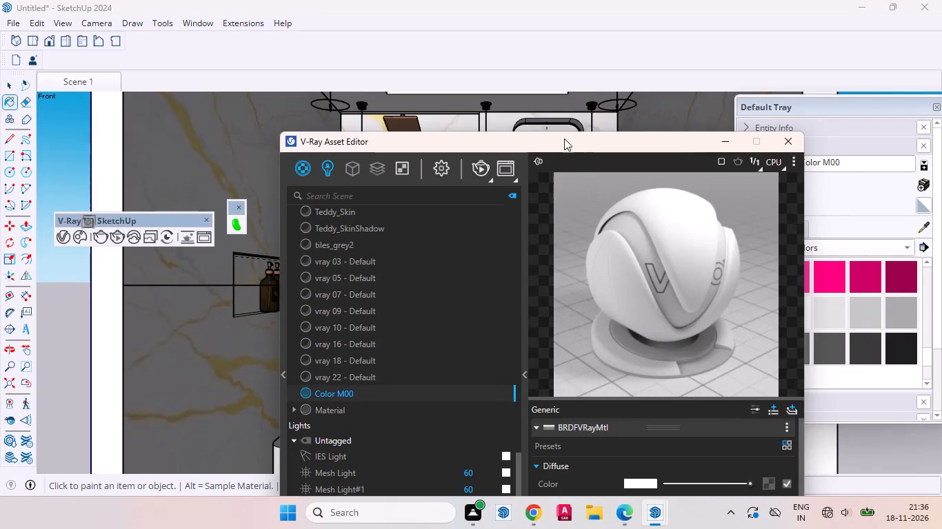
Raise the reflection colour of the Color M00 material from black to a light grey and minimize the Asset Editor.
left_click_drag(561, 136, 490, 72)
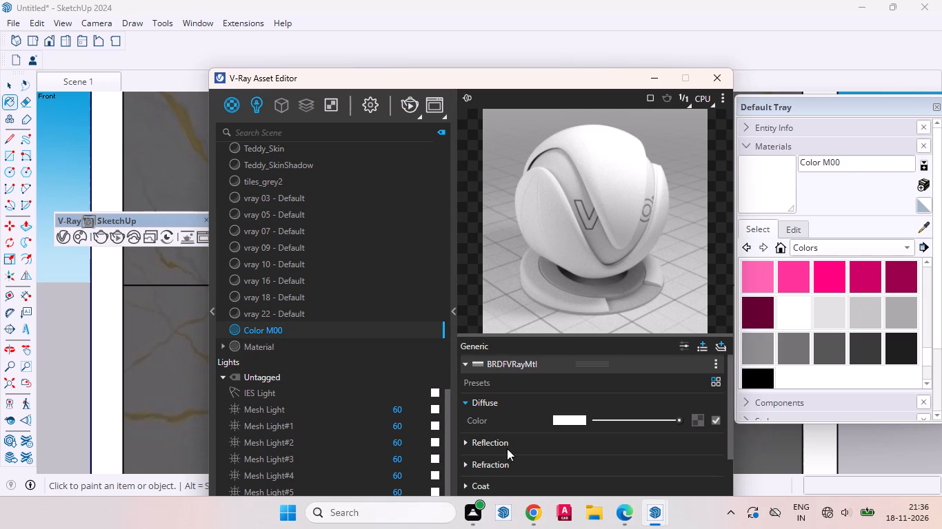
left_click(519, 434)
left_click_drag(514, 83, 514, 83)
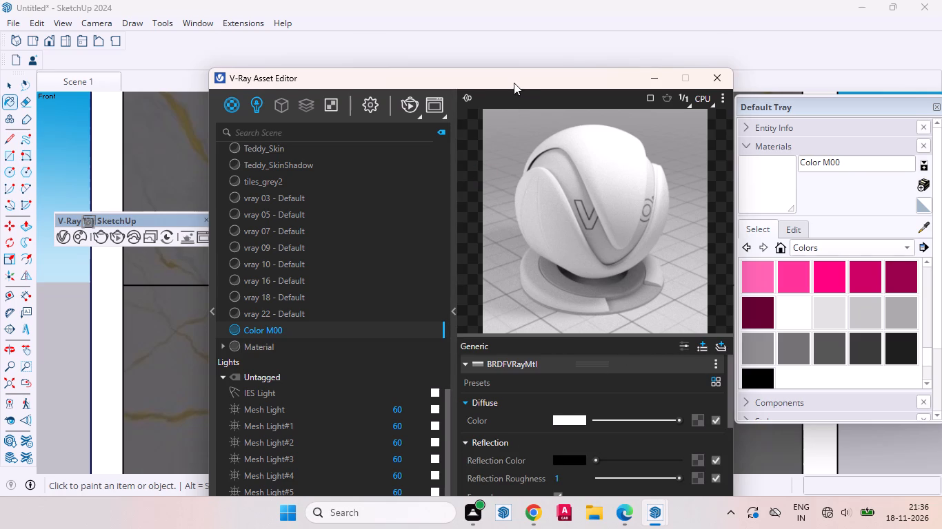
left_click_drag(514, 83, 503, 0)
left_click_drag(586, 390, 623, 392)
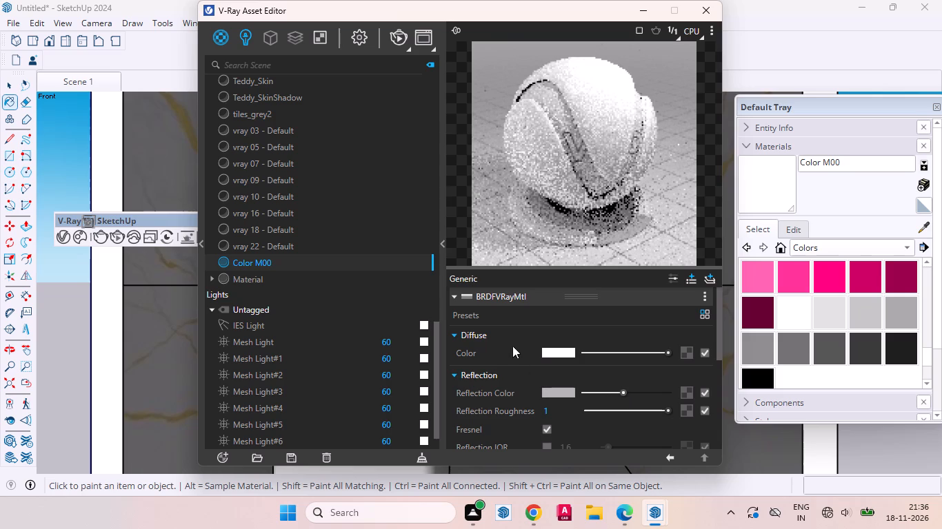
left_click(442, 249)
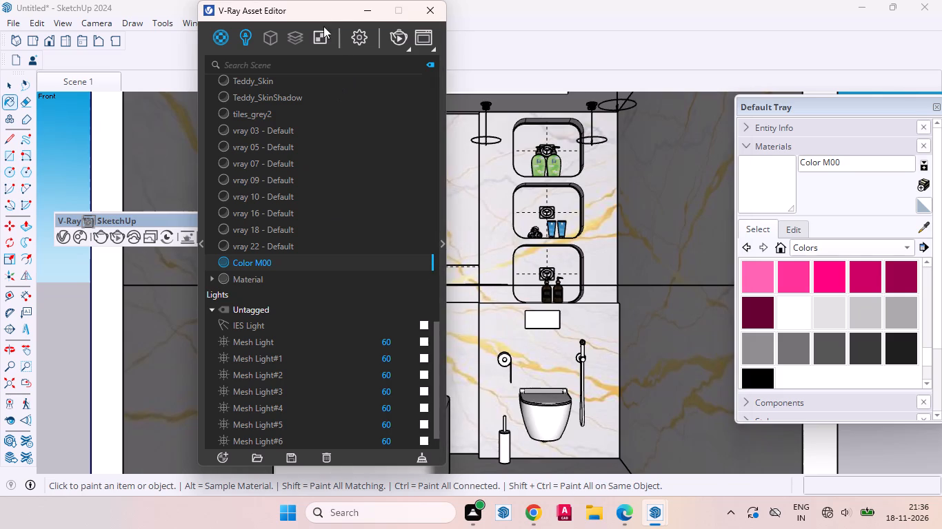
left_click(361, 6)
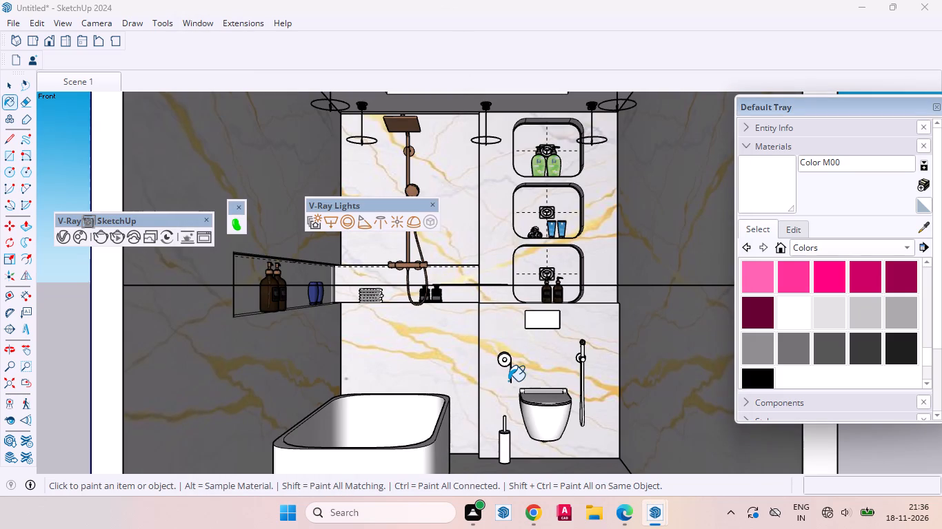
Pan the bathroom's front view slightly to adjust its vertical framing.
key("space")
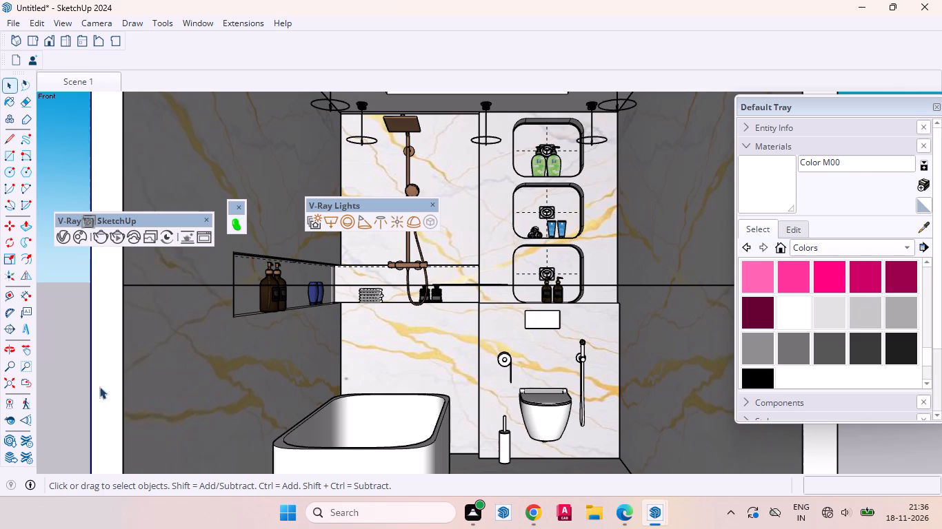
left_click(24, 354)
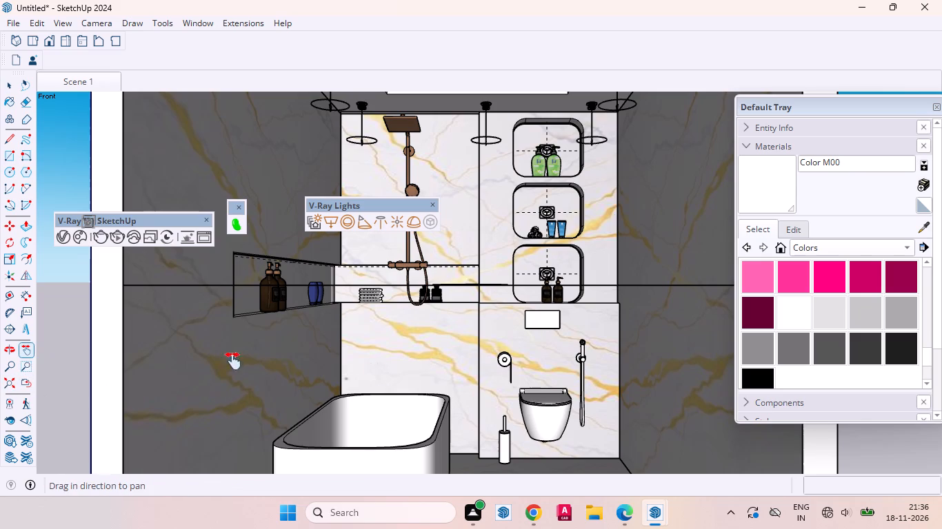
left_click(497, 377)
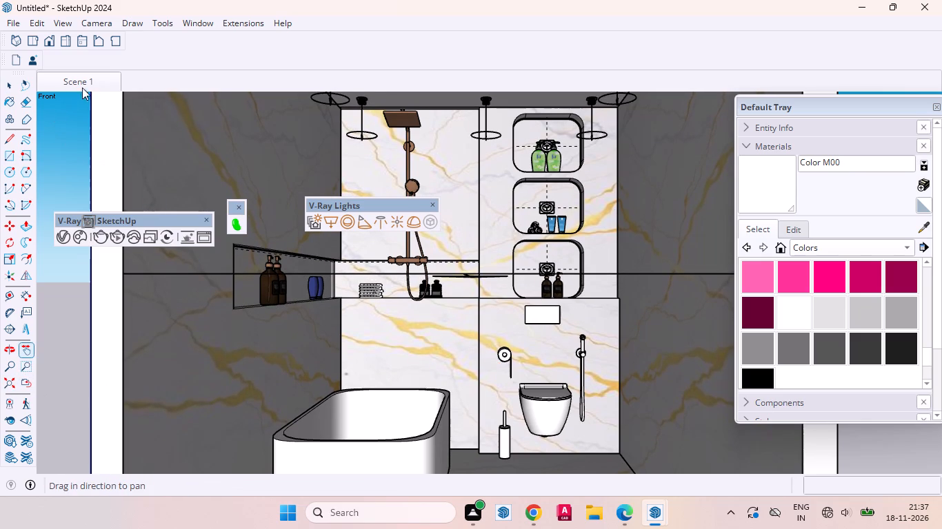
Run an interactive render of the adjusted view, stop it and minimize the V-Ray Frame Buffer.
left_click(66, 238)
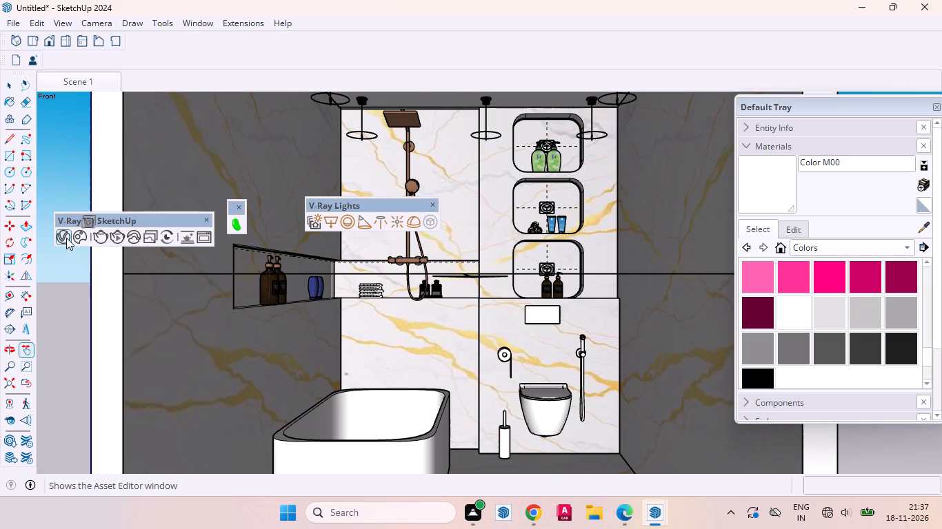
left_click(397, 44)
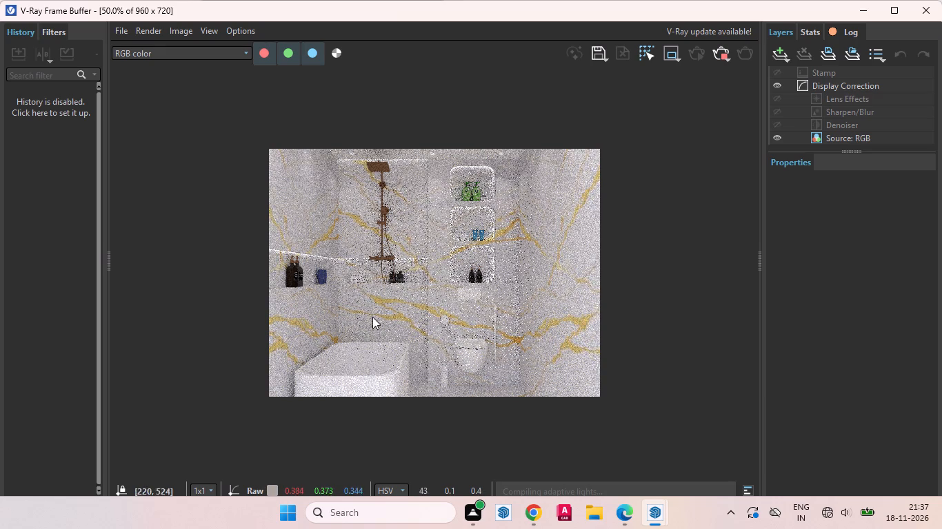
left_click(724, 52)
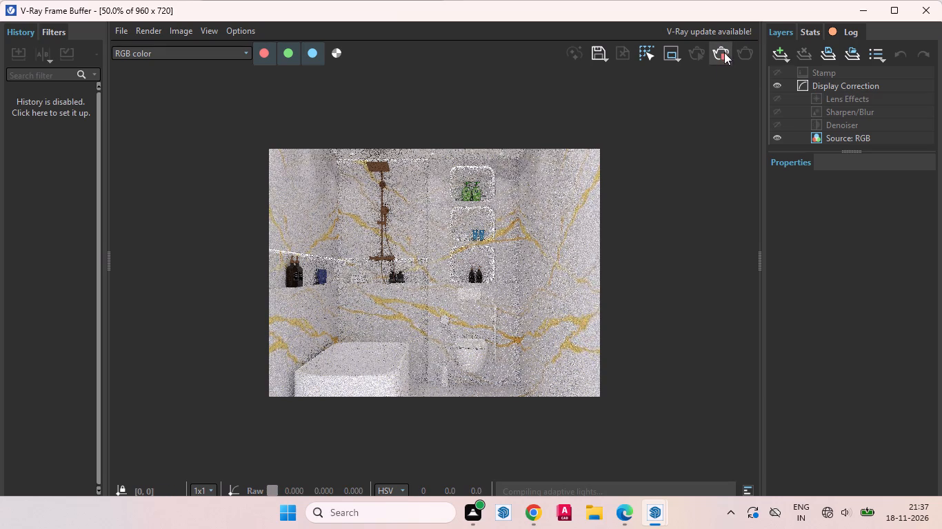
left_click(855, 10)
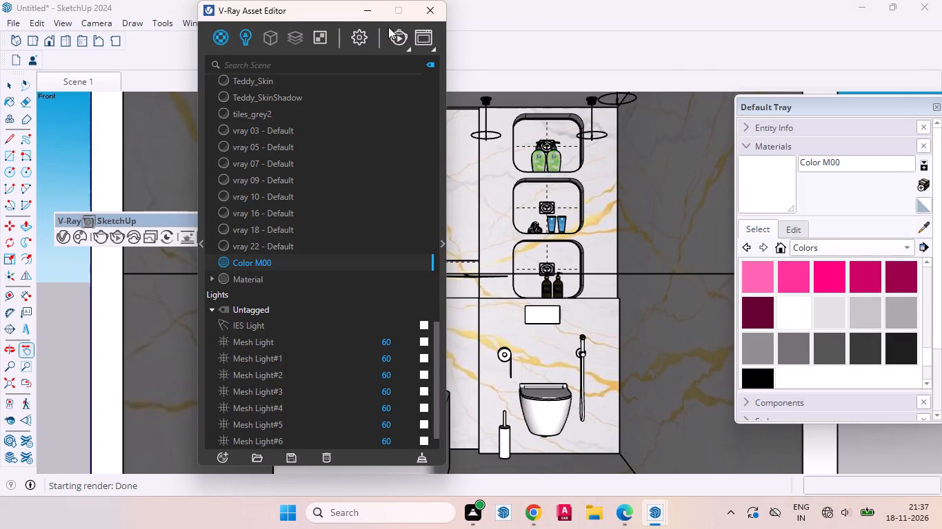
Set the V-Ray render quality to High and start a production render.
left_click(361, 41)
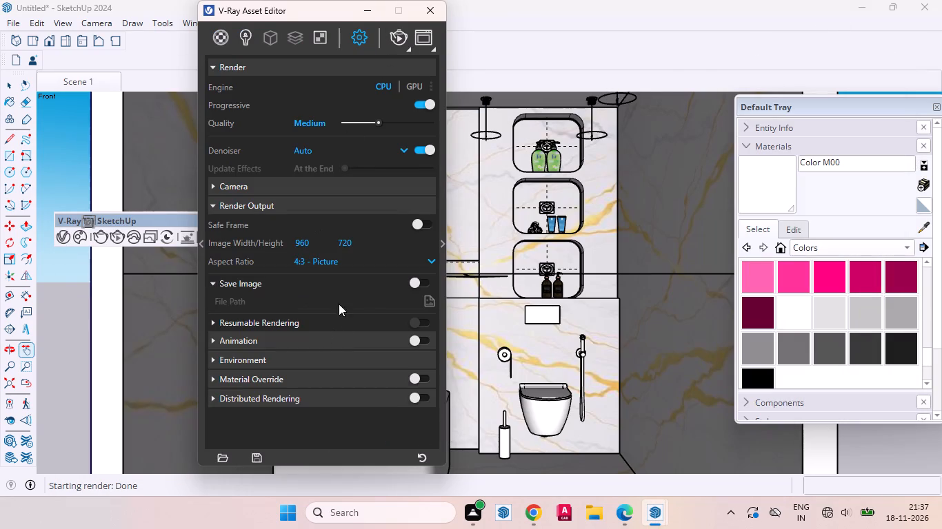
left_click(405, 49)
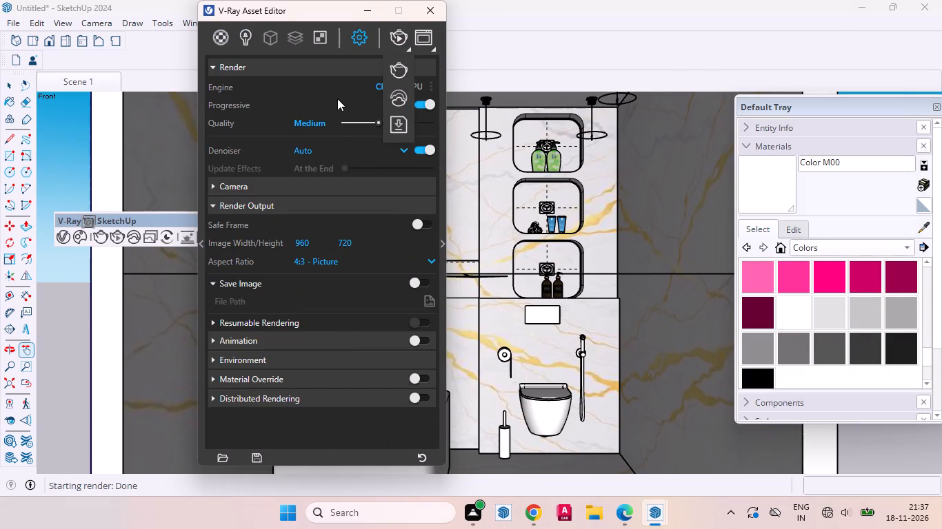
left_click(337, 96)
left_click_drag(378, 118, 405, 118)
left_click_drag(379, 121, 407, 121)
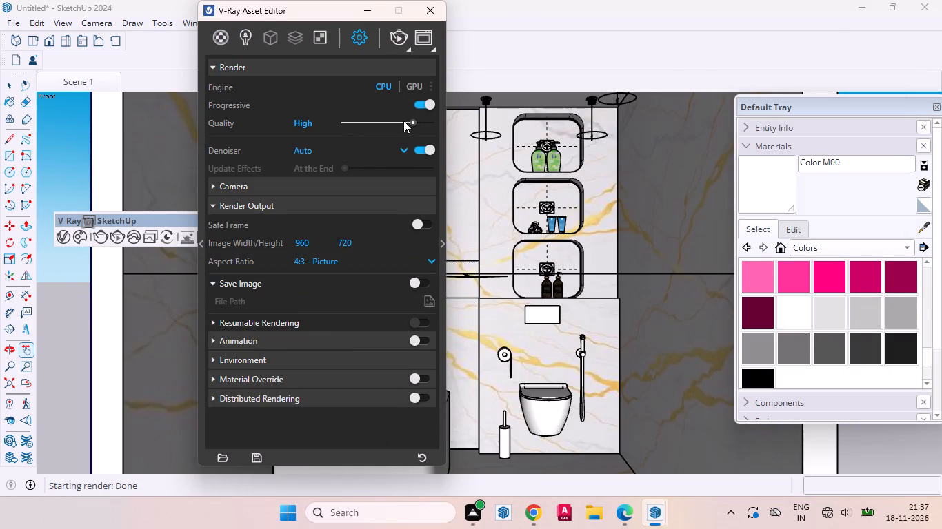
left_click(405, 50)
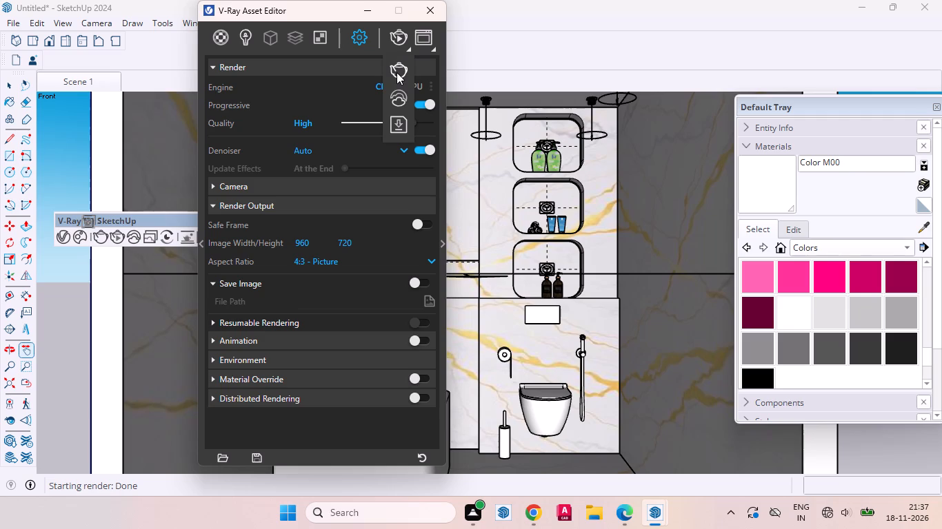
left_click(397, 72)
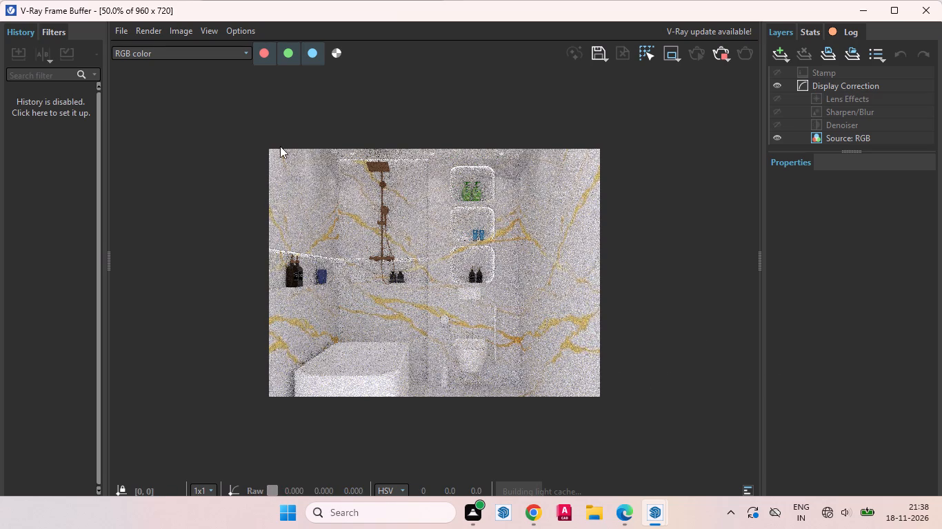
Examine the render around the bathtub, niches, toilet and brush holder, then stop it and minimize the V-Ray Frame Buffer.
left_click_drag(267, 150, 652, 386)
left_click_drag(597, 163, 351, 467)
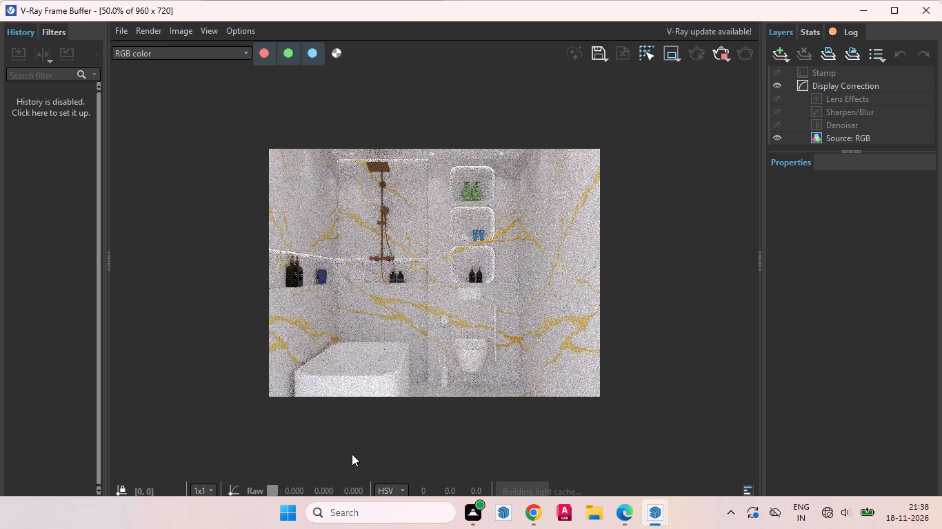
left_click_drag(290, 271, 632, 300)
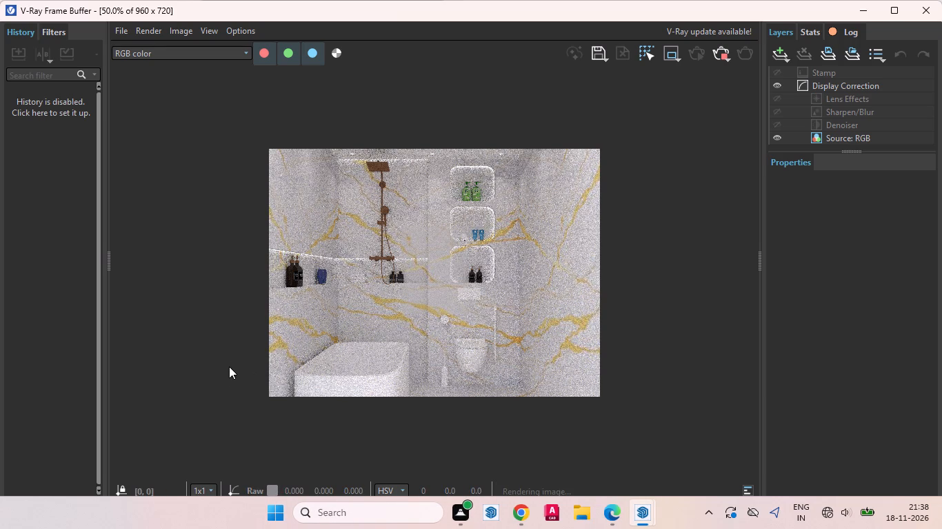
scroll(454, 335, "up", 1)
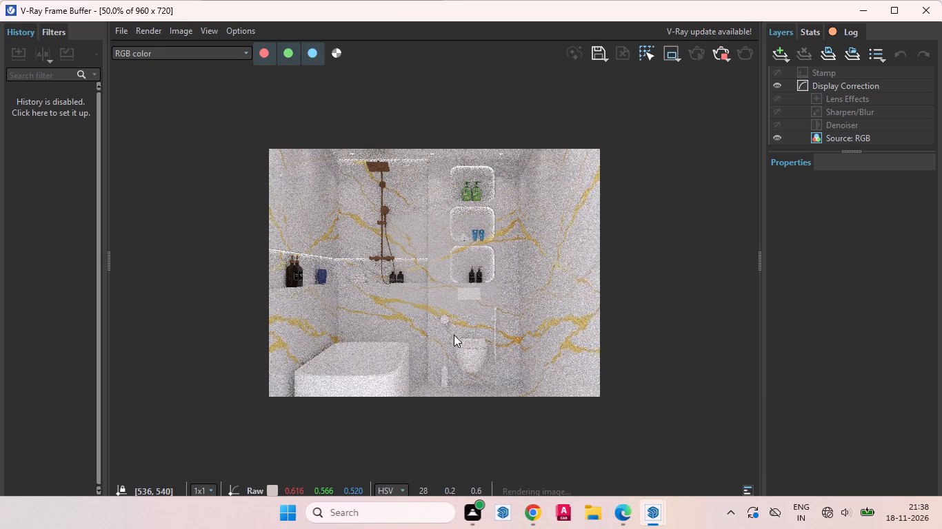
scroll(468, 334, "down", 1)
scroll(368, 369, "up", 1)
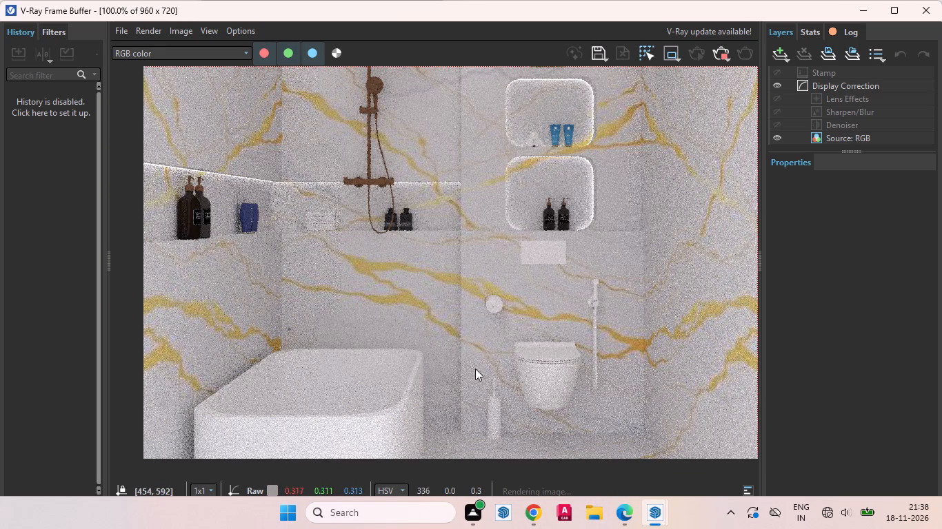
middle_click_drag(607, 371, 545, 264)
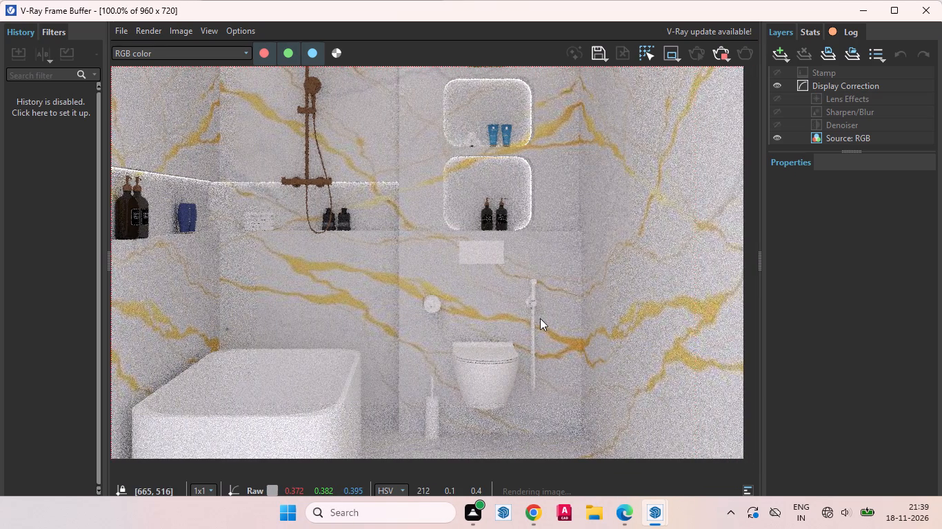
scroll(540, 318, "up", 1)
scroll(581, 341, "down", 1)
scroll(465, 369, "up", 1)
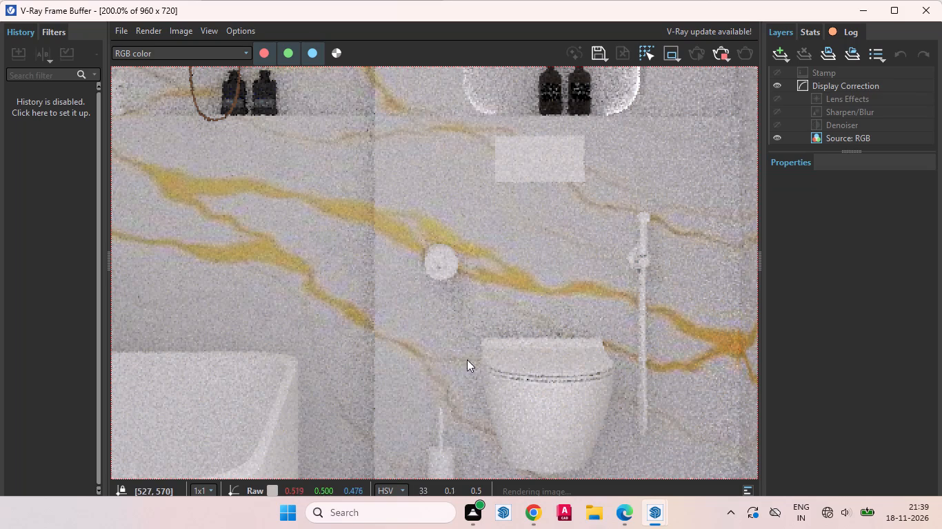
scroll(483, 273, "down", 1)
scroll(470, 435, "up", 1)
scroll(469, 432, "down", 1)
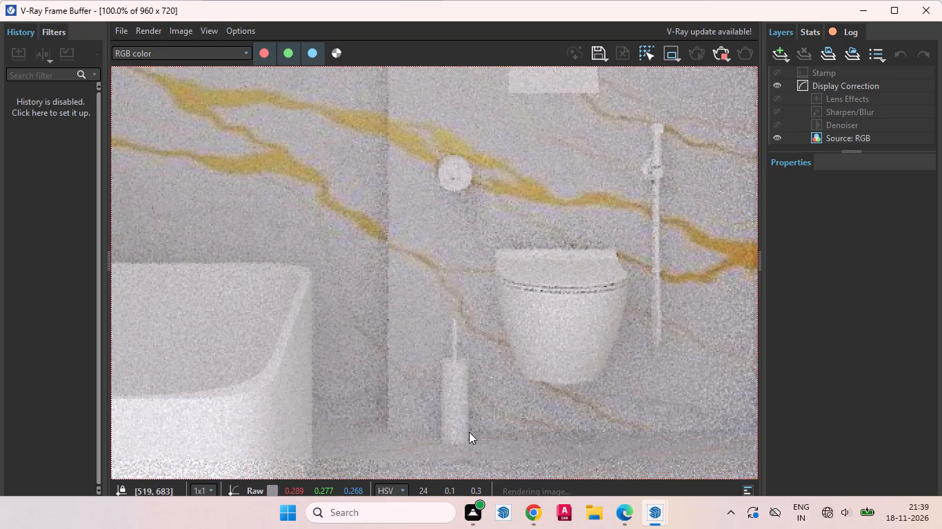
scroll(474, 428, "down", 1)
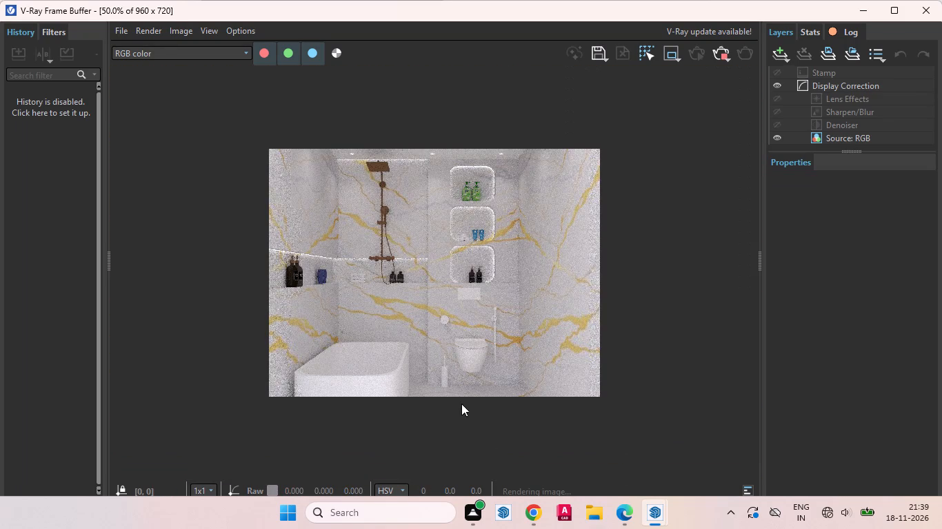
scroll(453, 402, "up", 1)
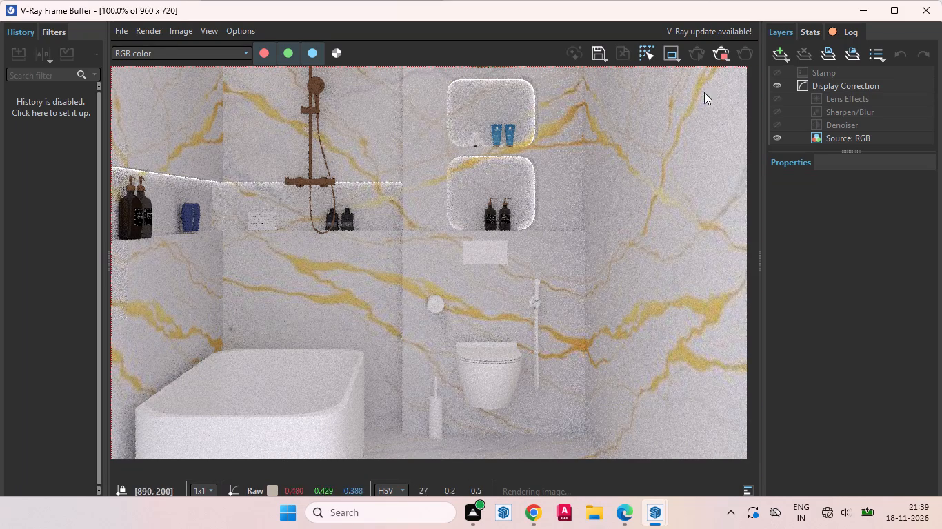
left_click(721, 55)
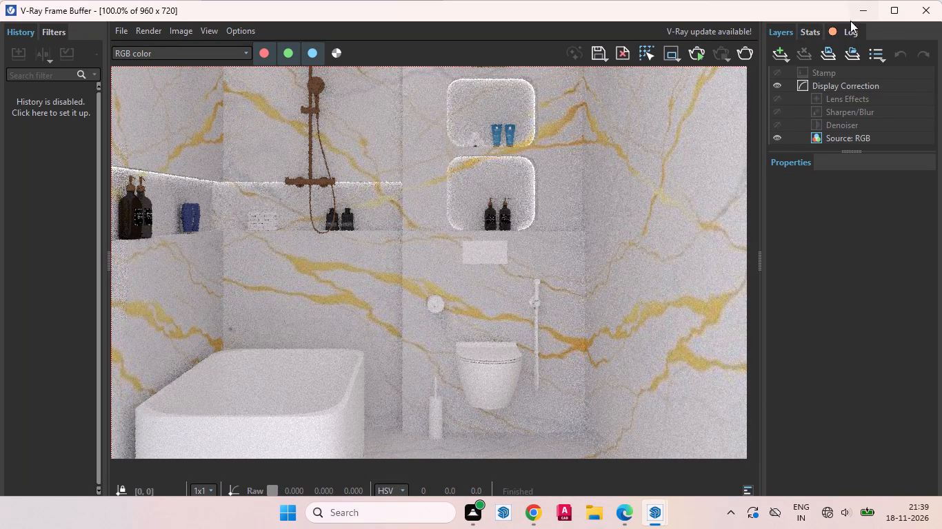
left_click(862, 15)
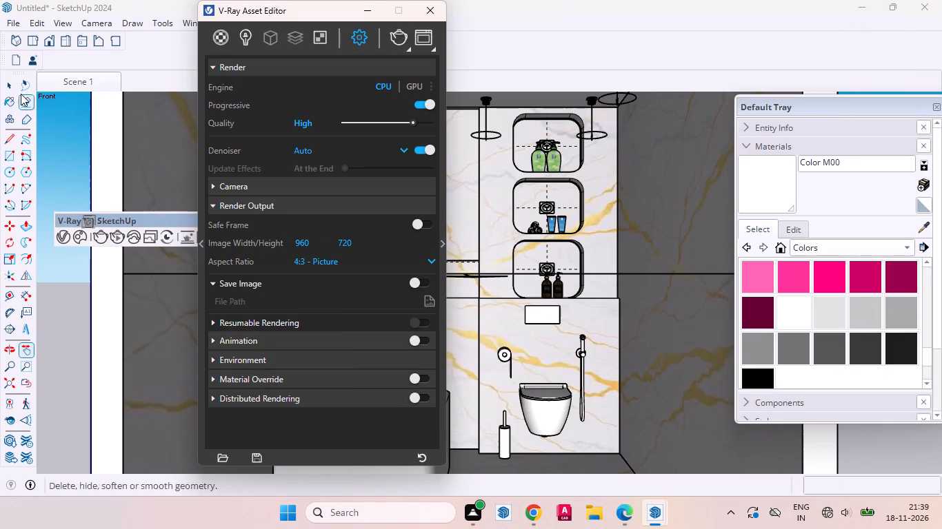
Open the toilet wall group and try painting the toilet brush set with Color M09 and then Color M07.
left_click(10, 85)
left_click_drag(335, 15, 206, 28)
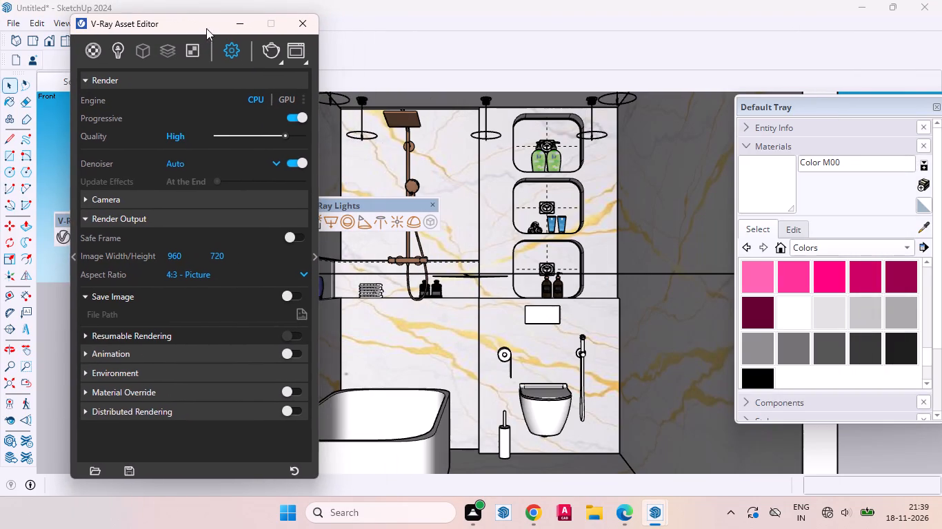
triple_click(503, 440)
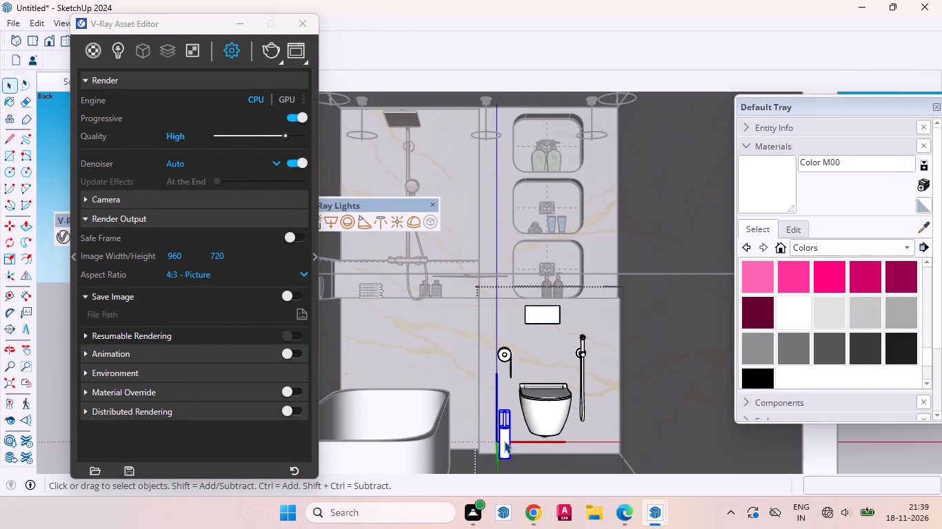
scroll(506, 443, "up", 10)
left_click(768, 380)
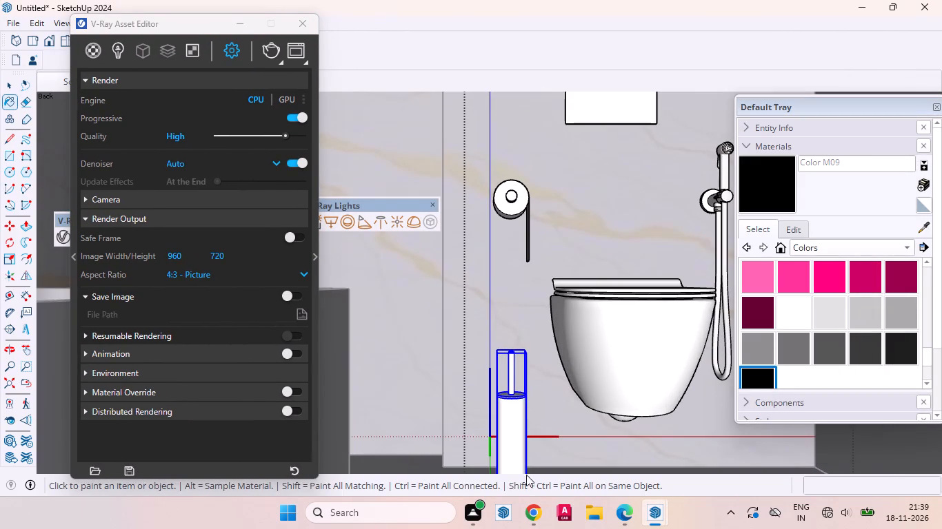
left_click(519, 428)
left_click(868, 344)
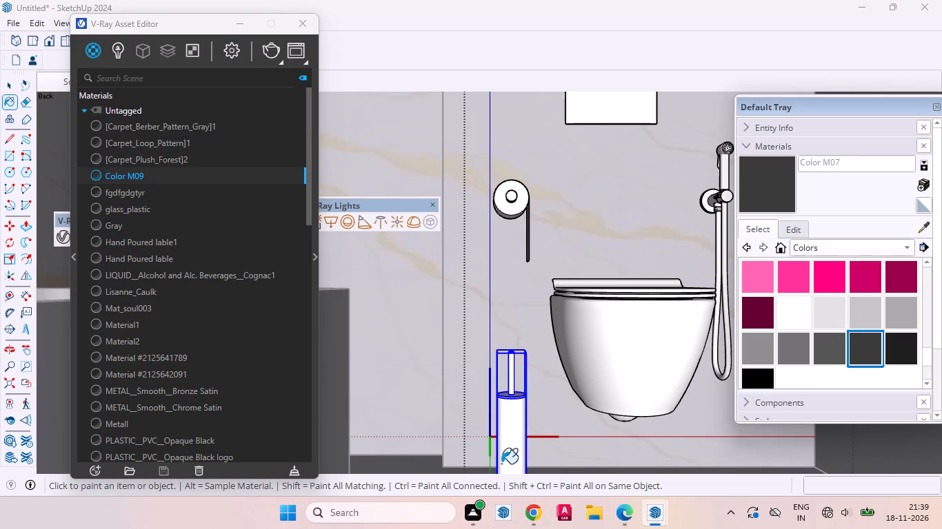
left_click(506, 428)
key("space")
key("space")
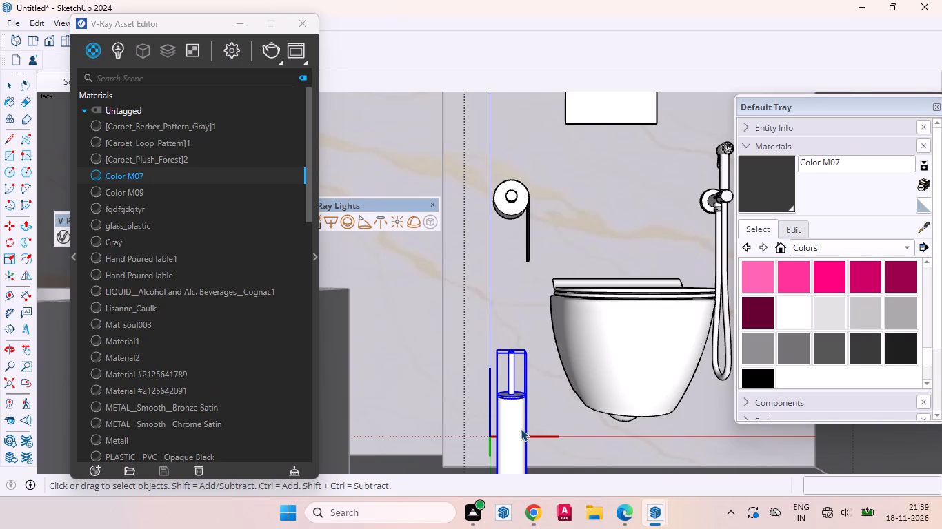
Open the toilet brush holder down to its cylindrical body and paint the body with Color M07.
triple_click(520, 428)
triple_click(512, 429)
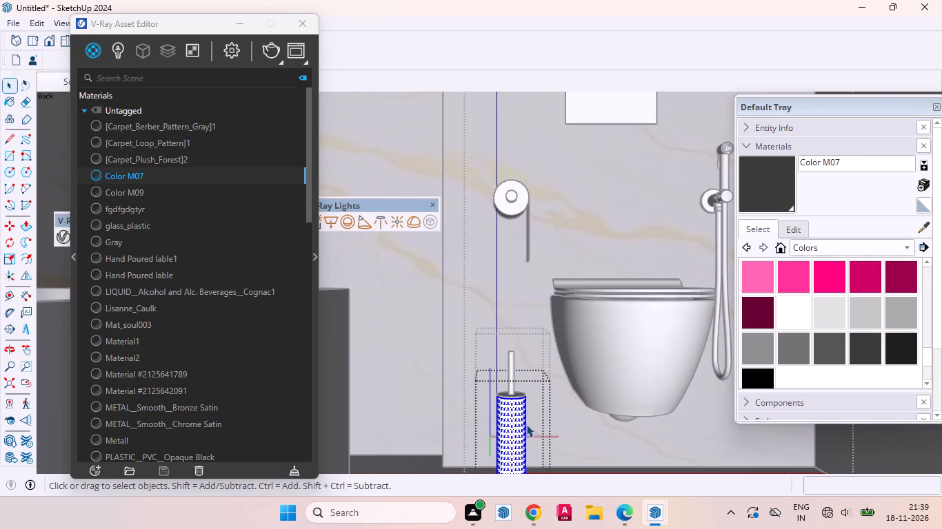
left_click(862, 349)
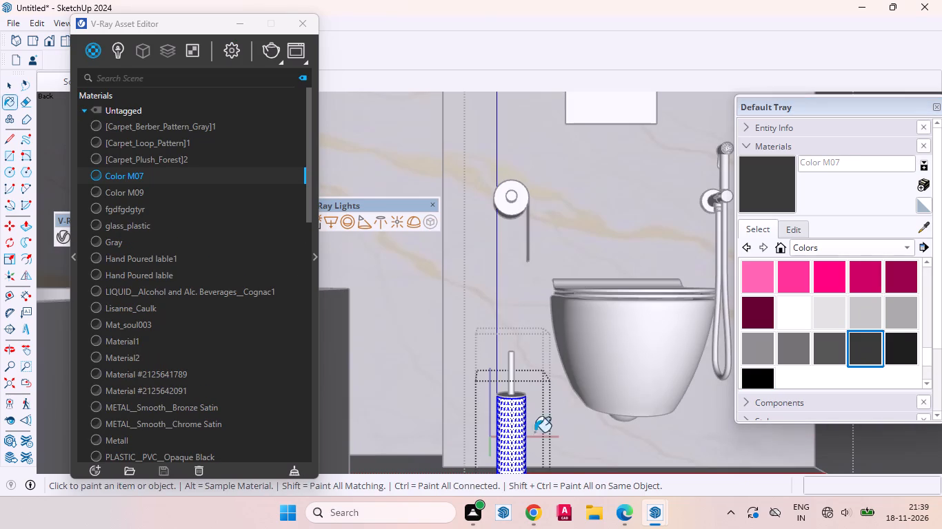
left_click(517, 435)
Open the toilet brush component and paint its upright handle with Color M09.
scroll(510, 386, "up", 8)
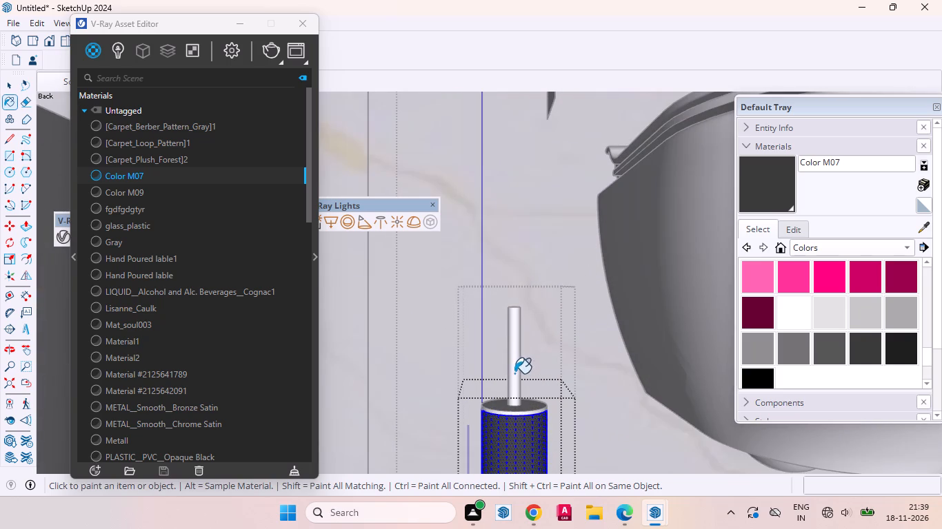
left_click(514, 373)
key("space")
left_click(523, 412)
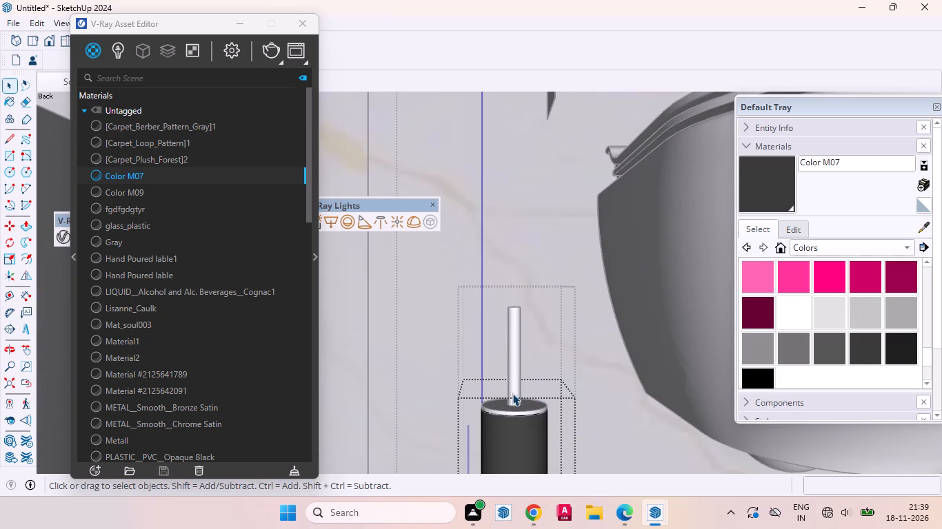
double_click(512, 385)
left_click(514, 374)
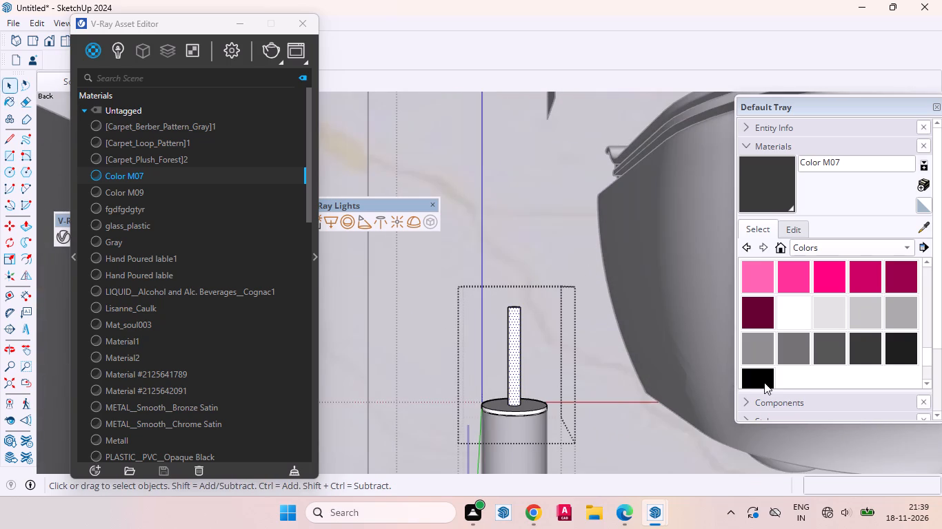
left_click(764, 382)
left_click(514, 377)
Paint the round lid at the base of the brush handle, both top and rim, with Color M09.
key("space")
double_click(523, 412)
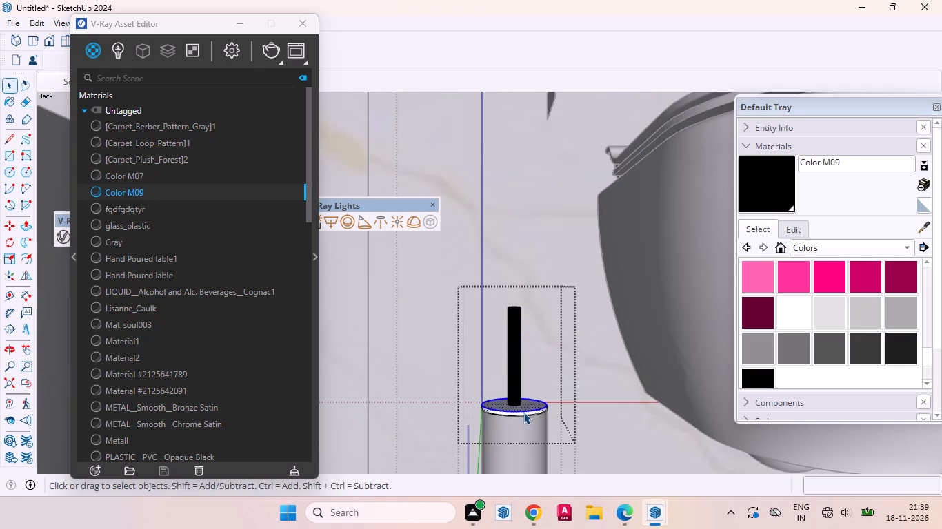
left_click(760, 382)
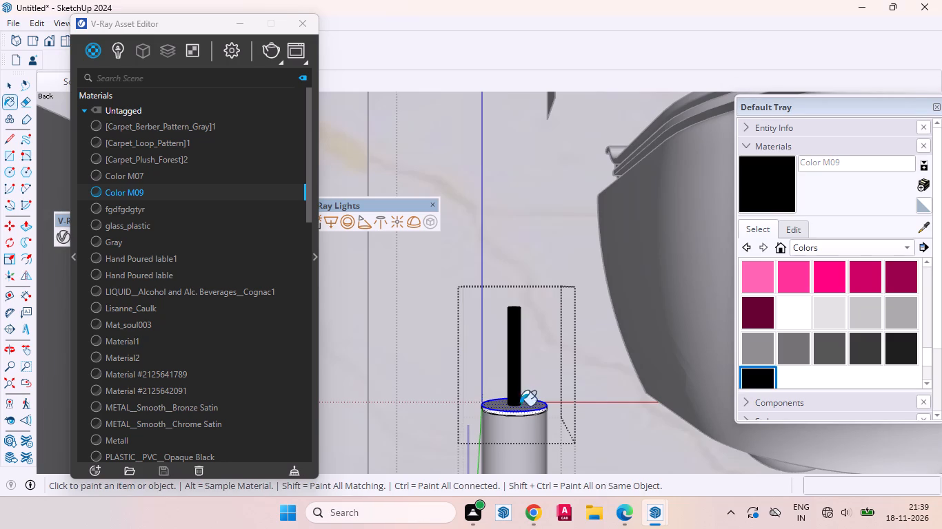
left_click(518, 418)
left_click(527, 408)
key("space")
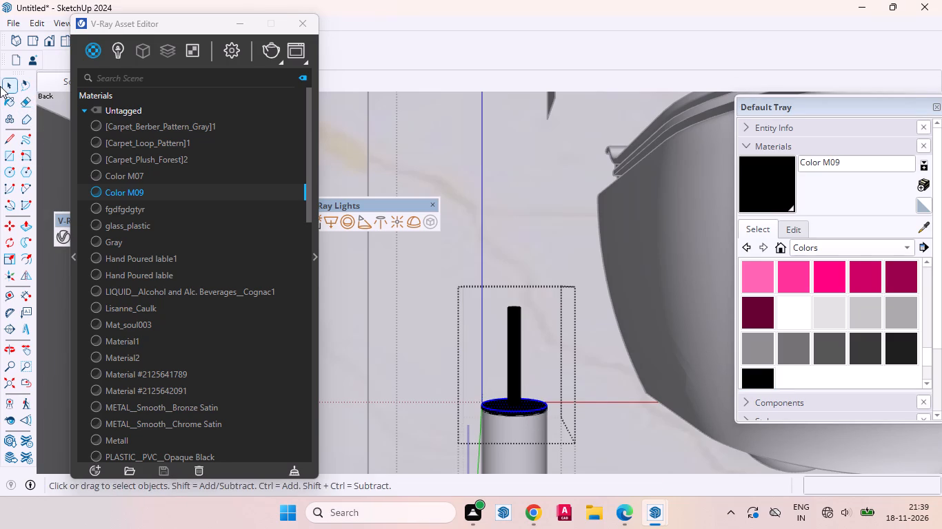
Return to the saved front scene view and close all open groups around the toilet brush set.
left_click(47, 86)
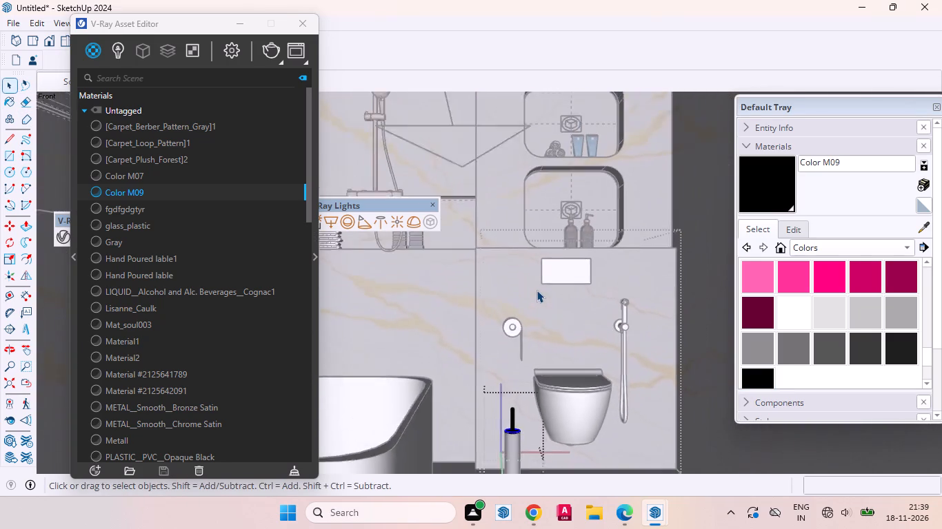
triple_click(49, 185)
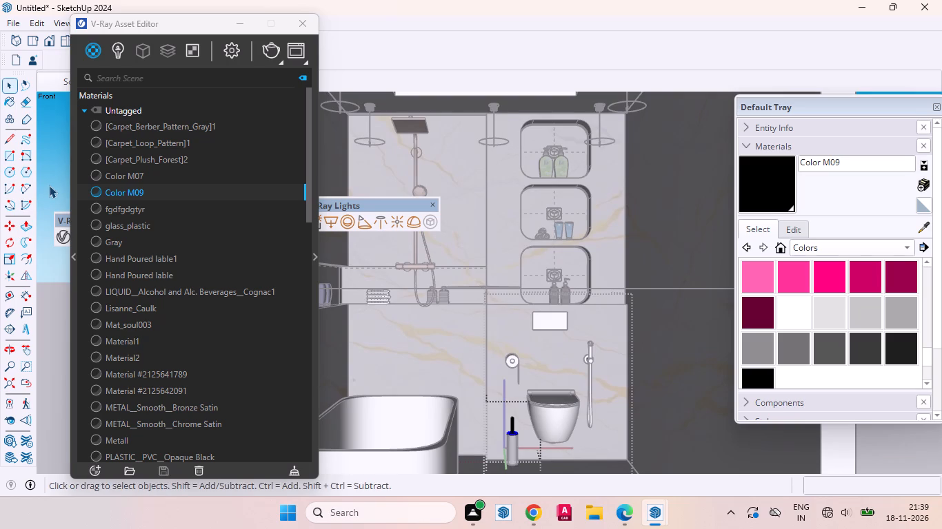
double_click(49, 185)
triple_click(50, 179)
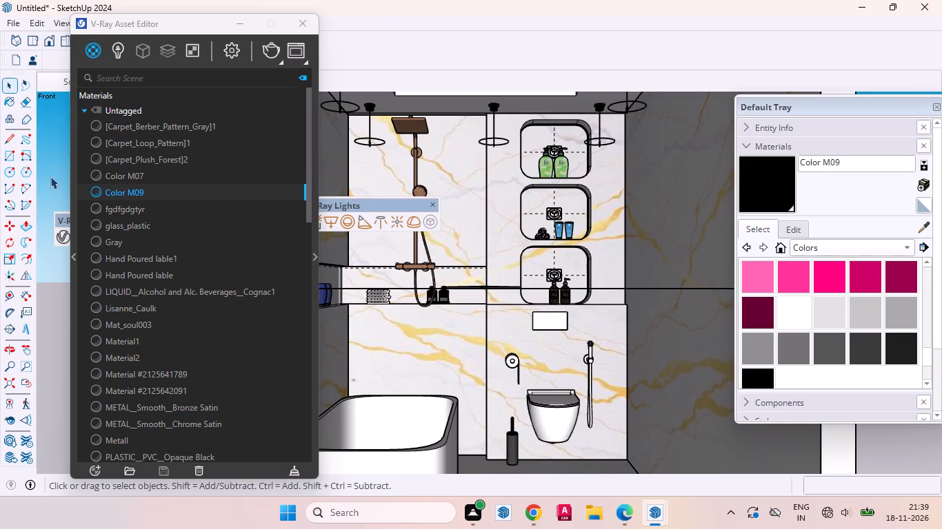
left_click(60, 85)
Open the V-Ray render settings and start a production render of the scene.
left_click(234, 58)
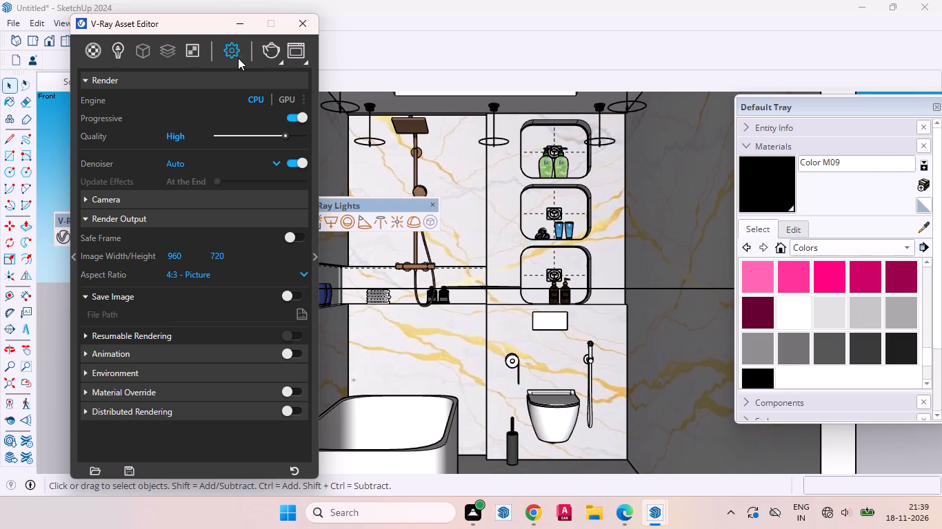
left_click(273, 48)
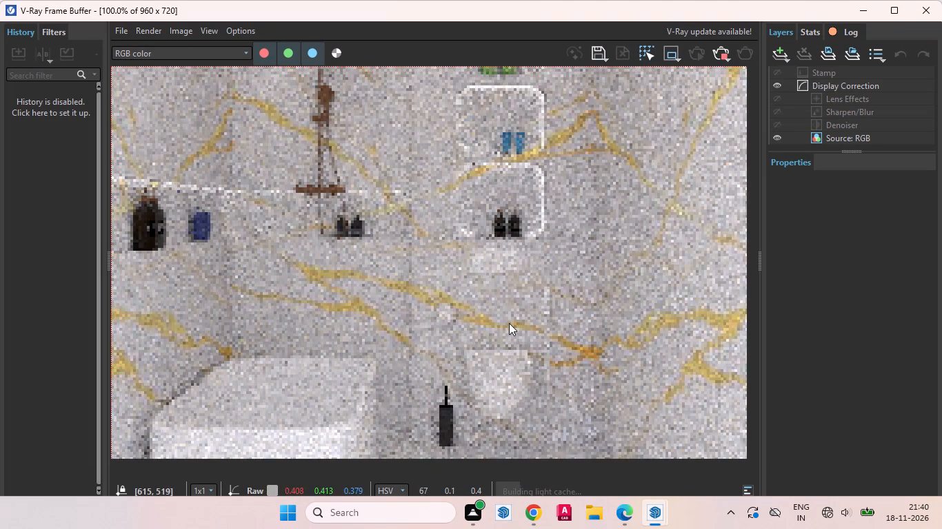
Examine the progressing render, checking the repainted toilet brush set, niches, shower, bathtub and overall framing.
scroll(509, 326, "down", 1)
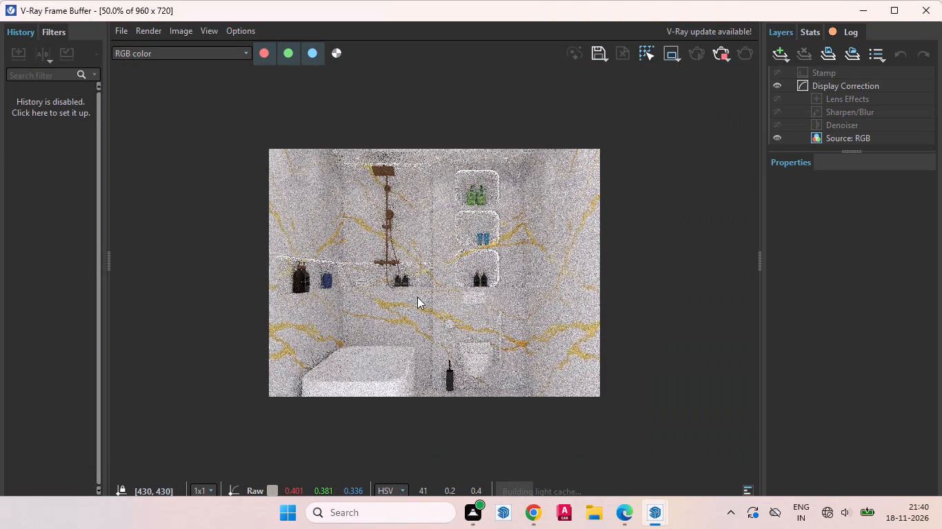
scroll(524, 331, "up", 1)
scroll(492, 326, "down", 1)
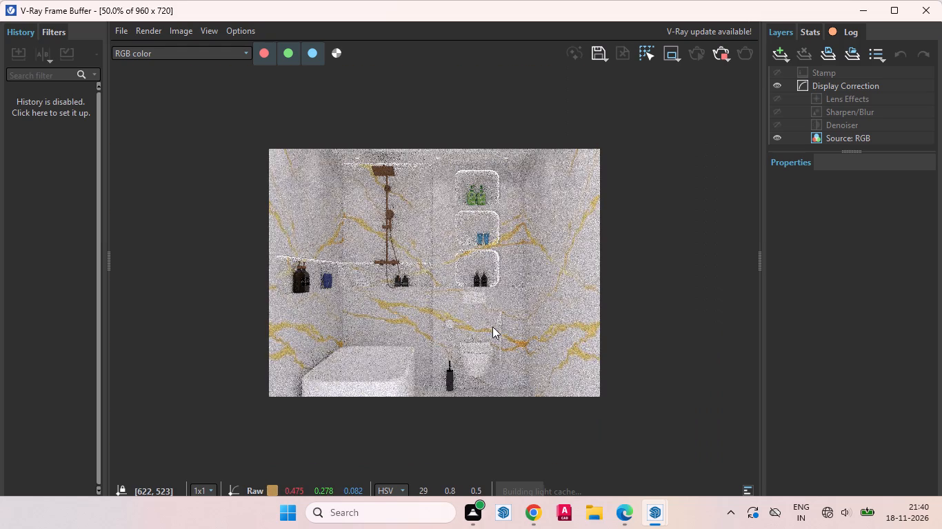
scroll(484, 311, "up", 1)
scroll(459, 297, "down", 1)
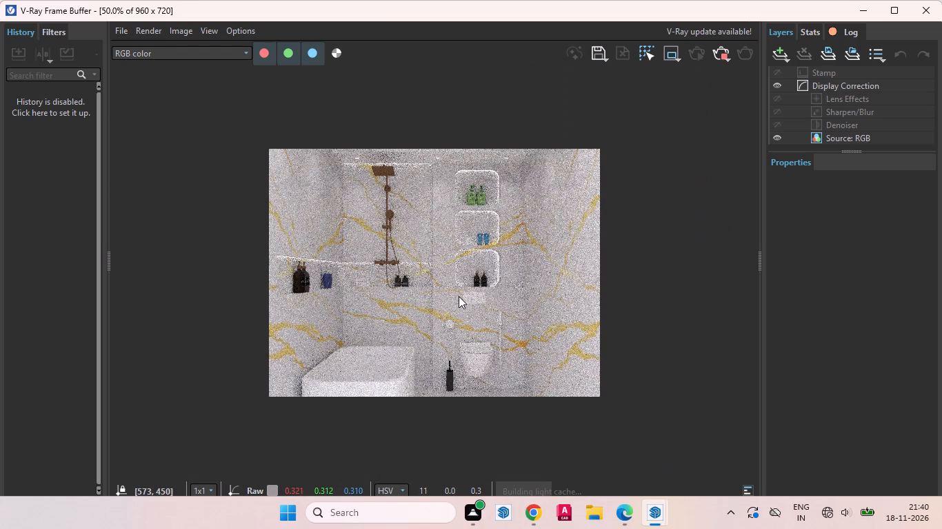
scroll(475, 380, "up", 1)
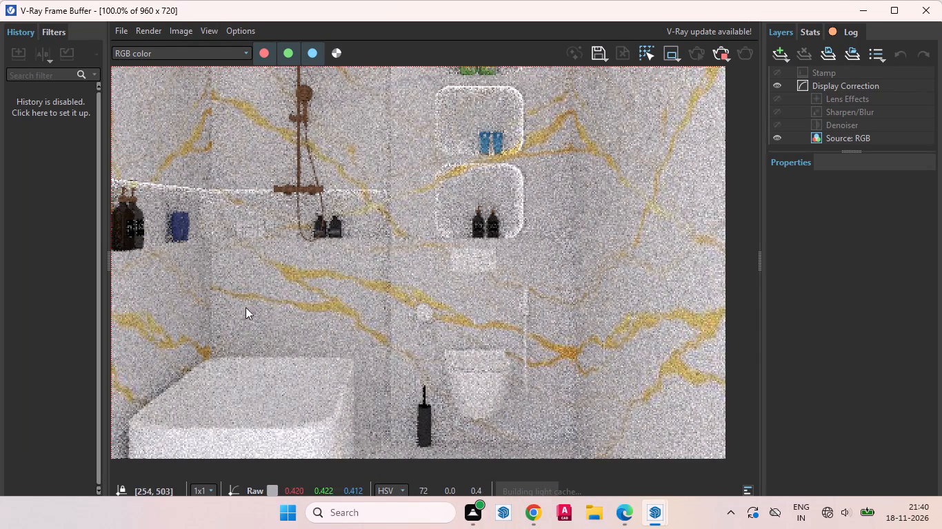
scroll(276, 304, "up", 1)
scroll(437, 334, "down", 2)
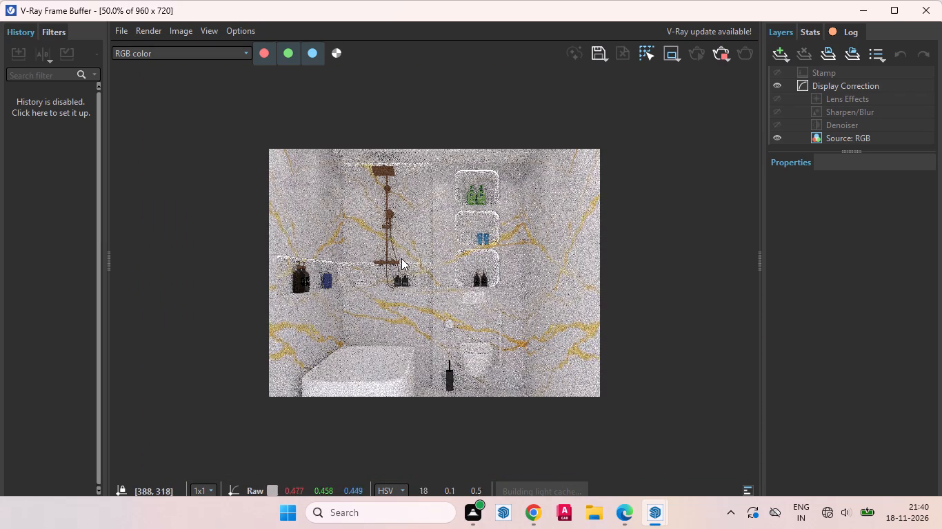
left_click_drag(270, 149, 573, 346)
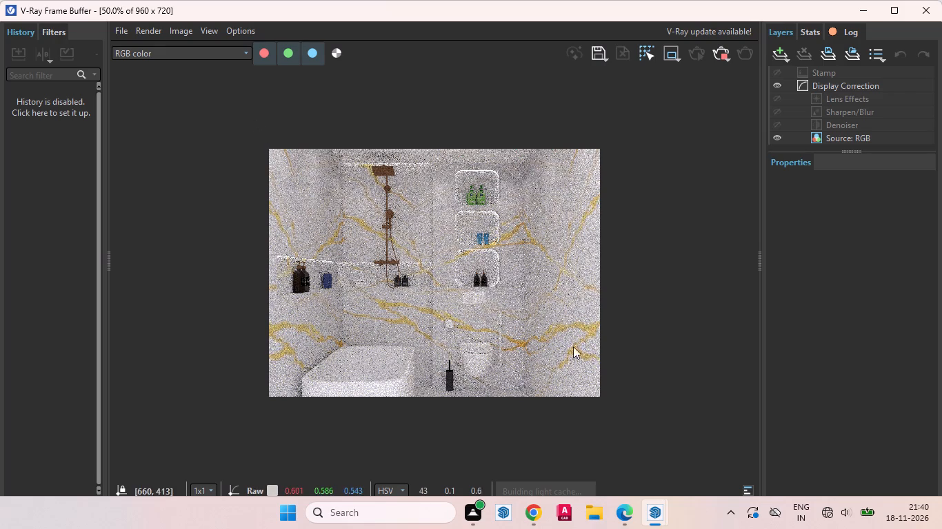
left_click_drag(573, 346, 627, 377)
left_click_drag(601, 131, 243, 416)
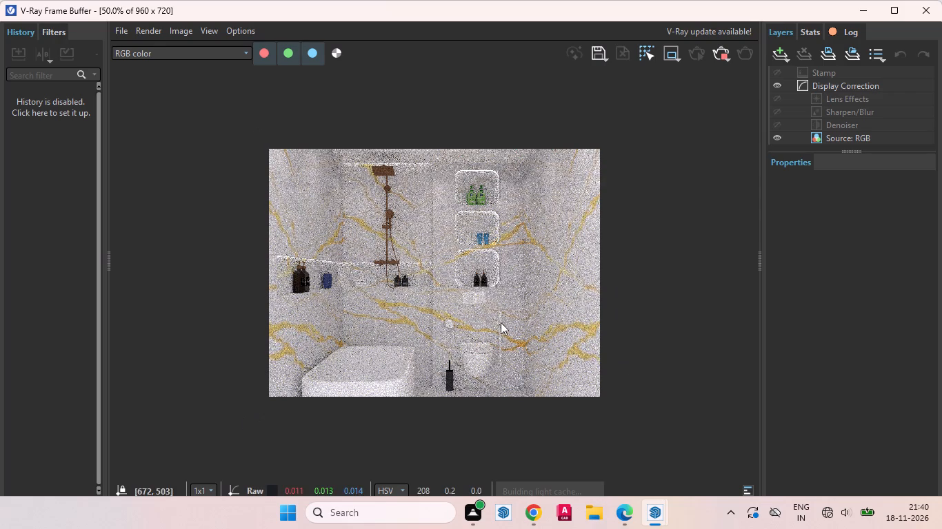
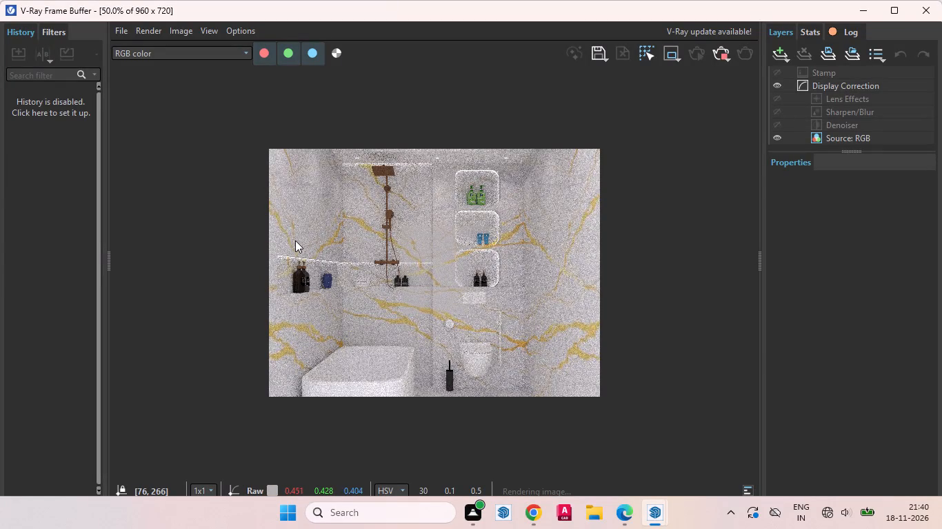
Examine the progressing render, checking the wall niches, shower set, bathtub, toilet area and marble walls up close and overall.
left_click_drag(408, 208, 567, 248)
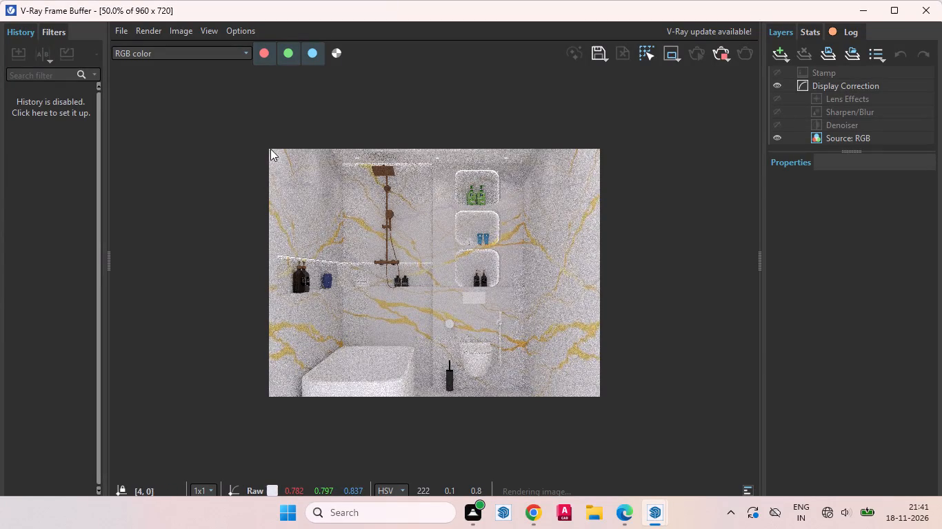
left_click_drag(270, 149, 597, 361)
scroll(452, 292, "up", 1)
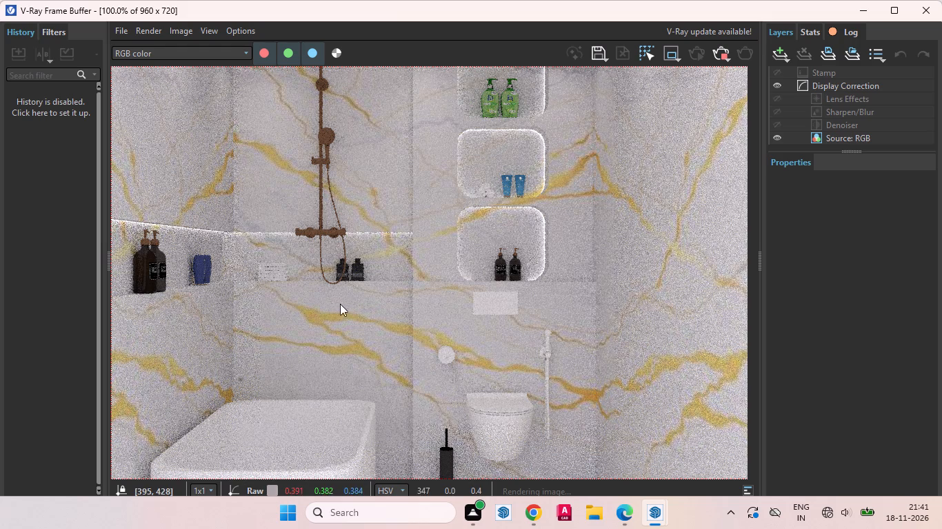
scroll(227, 298, "up", 1)
middle_click_drag(323, 309, 521, 370)
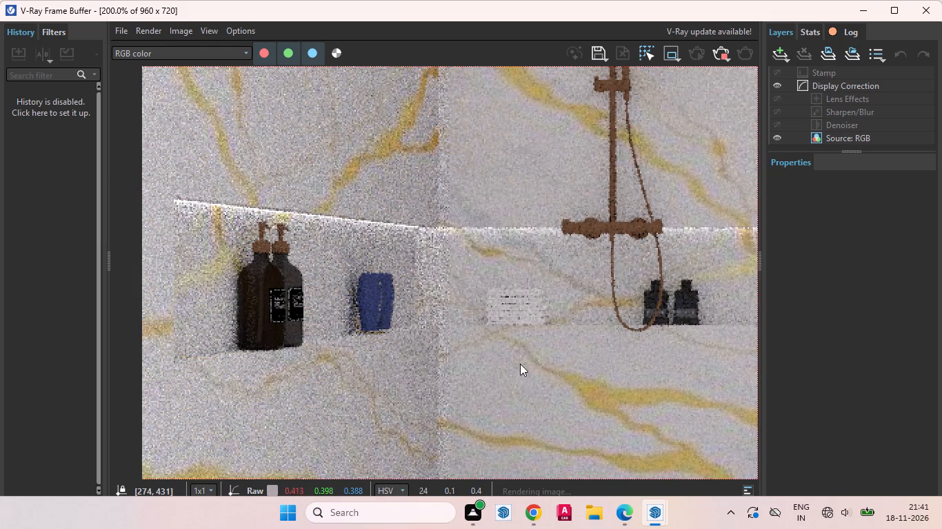
scroll(414, 346, "down", 2)
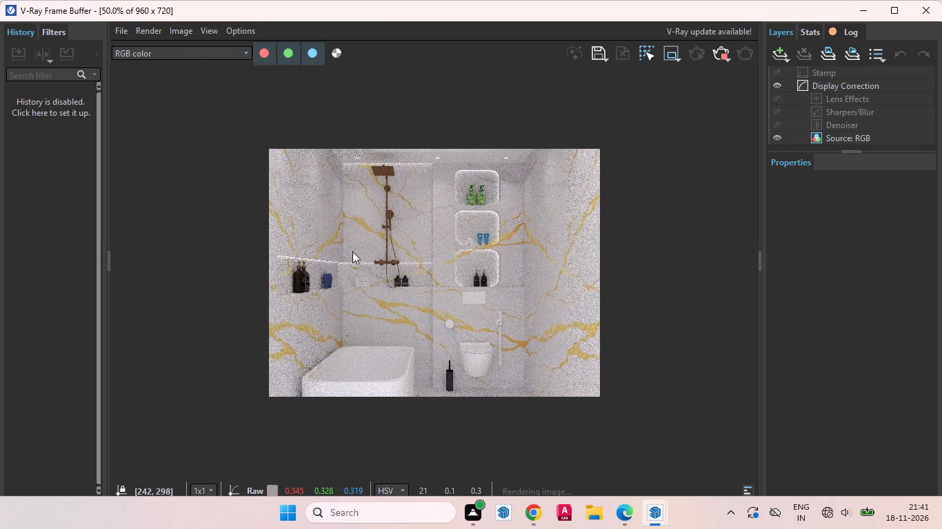
scroll(407, 307, "up", 1)
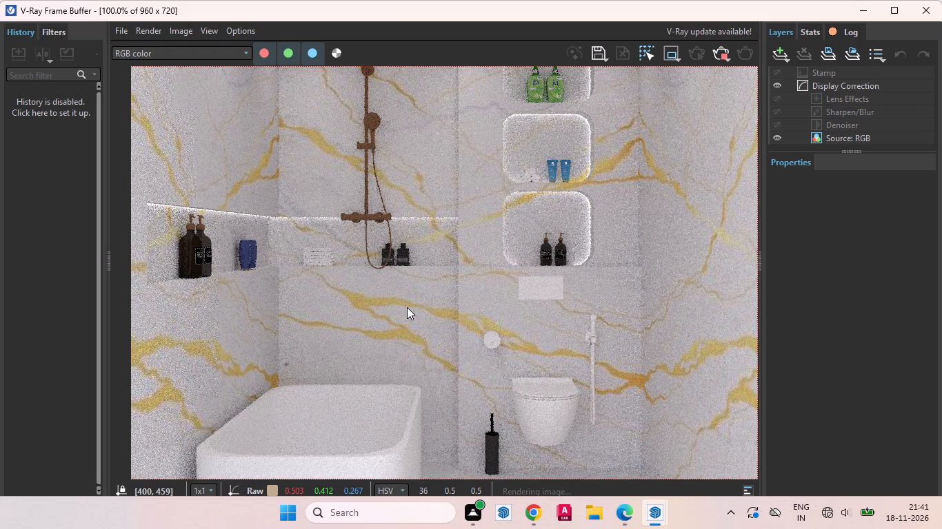
scroll(337, 303, "down", 1)
scroll(530, 243, "up", 1)
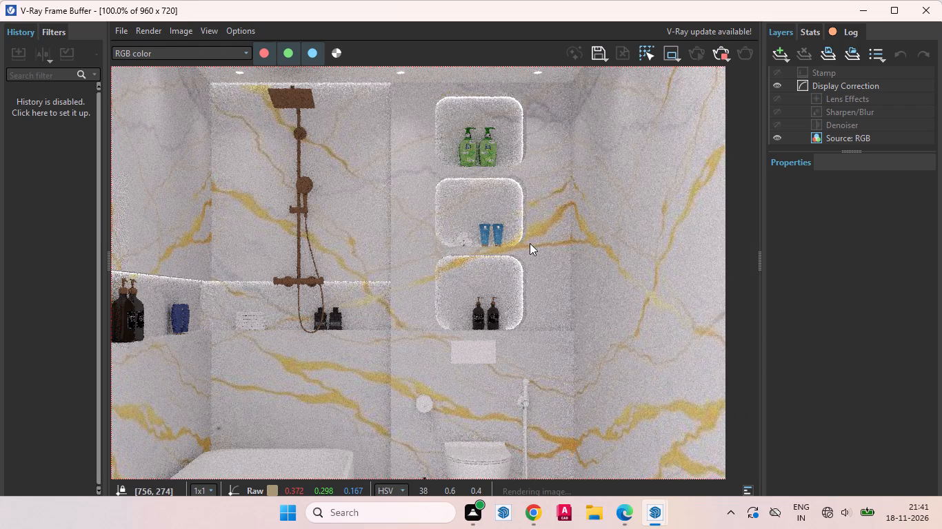
scroll(330, 272, "down", 1)
scroll(481, 269, "up", 1)
middle_click_drag(515, 273, 479, 261)
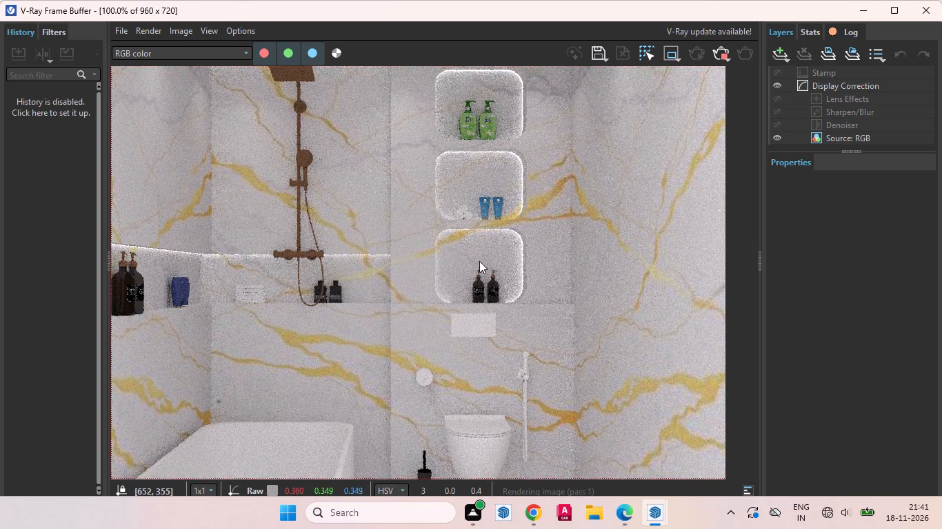
middle_click_drag(479, 261, 357, 190)
middle_click_drag(514, 406, 534, 288)
middle_click_drag(363, 322, 522, 331)
scroll(485, 391, "down", 1)
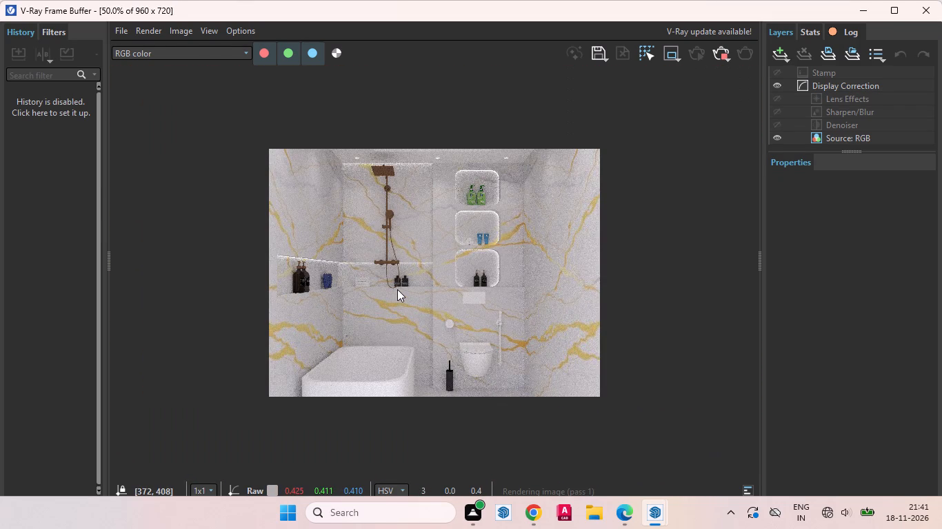
scroll(397, 289, "up", 1)
scroll(494, 338, "down", 1)
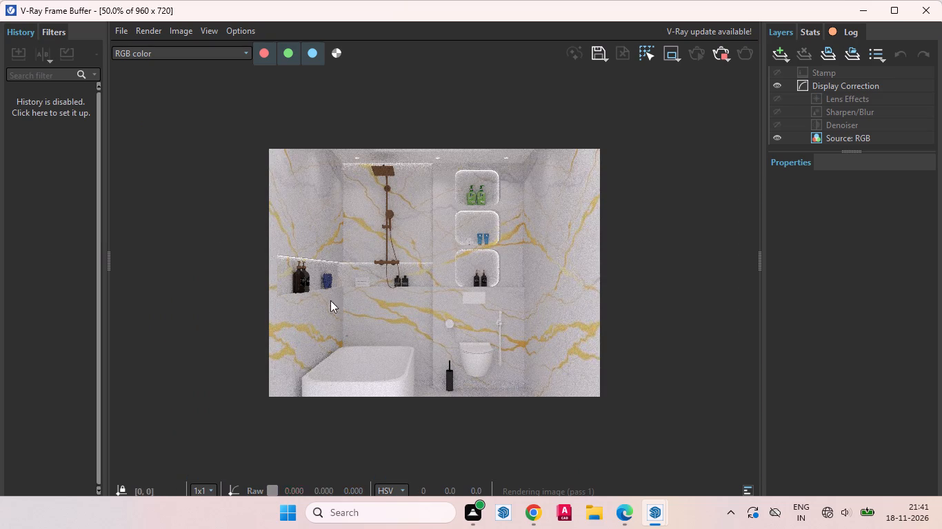
scroll(450, 307, "up", 1)
middle_click_drag(537, 366, 507, 258)
scroll(544, 418, "down", 1)
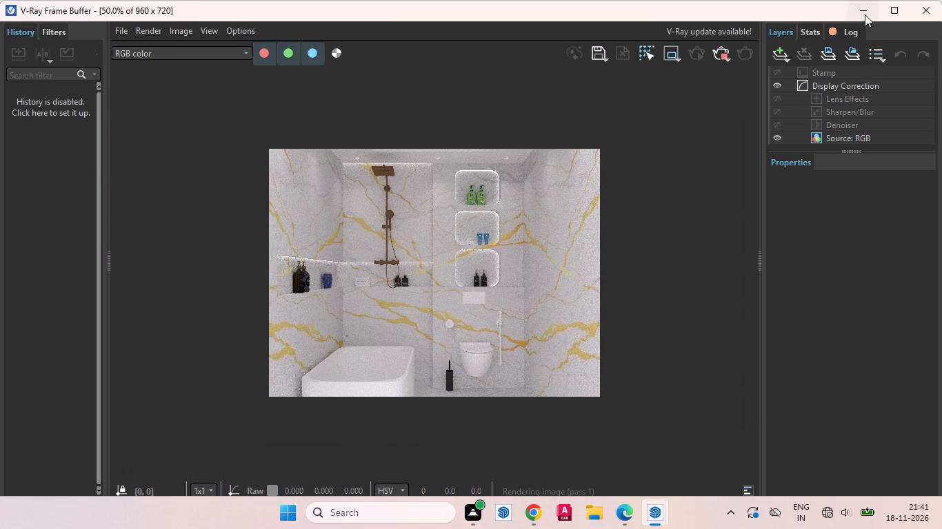
Minimize the render window and the V-Ray Asset Editor, and move the V-Ray Lights toolbar clear of the bathroom model.
left_click(865, 14)
scroll(459, 295, "down", 8)
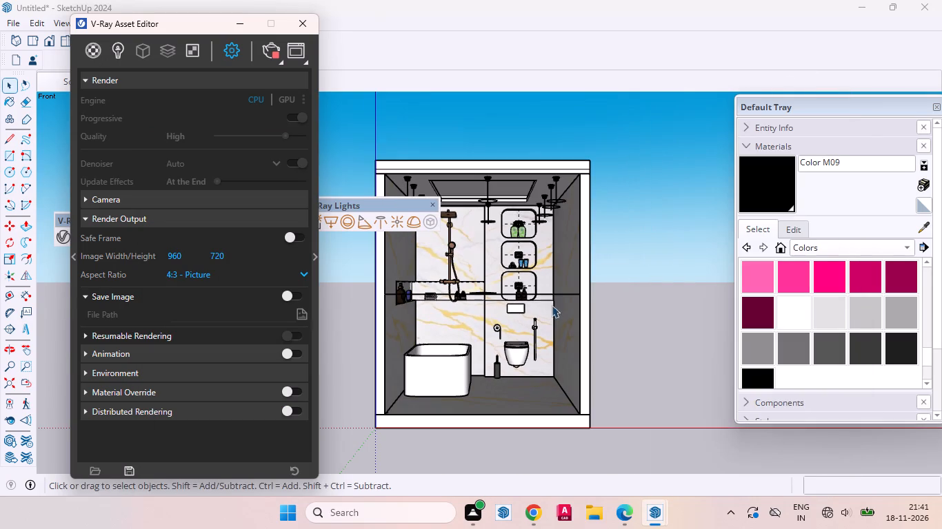
left_click(240, 25)
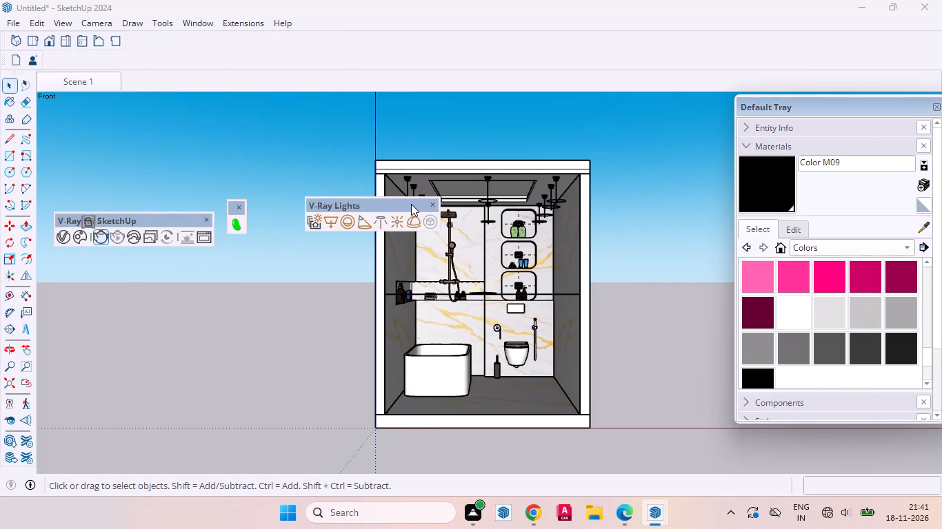
left_click_drag(411, 204, 188, 174)
Hide the two side wall groups of the bathroom, including the one with the bottle niche, to expose the ceiling recess.
scroll(523, 192, "up", 16)
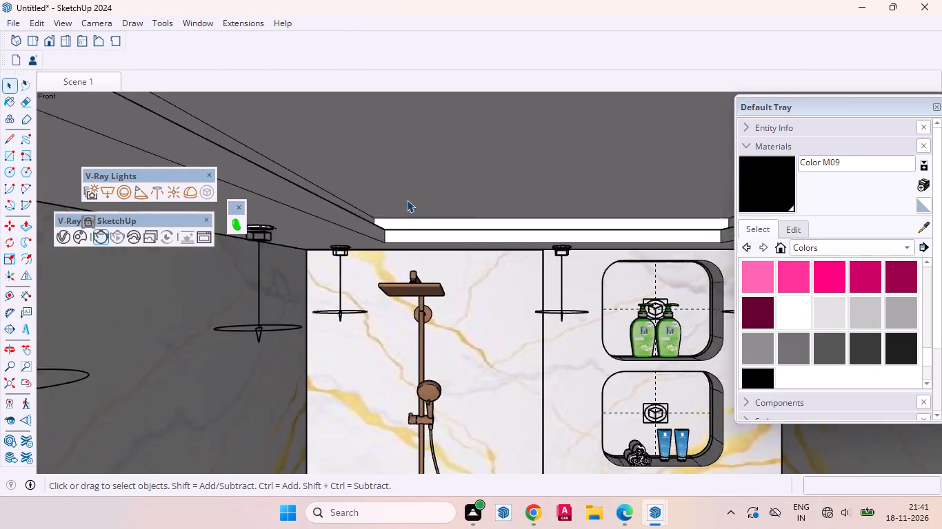
scroll(407, 200, "up", 10)
scroll(403, 236, "down", 17)
scroll(377, 258, "up", 1)
scroll(377, 258, "down", 3)
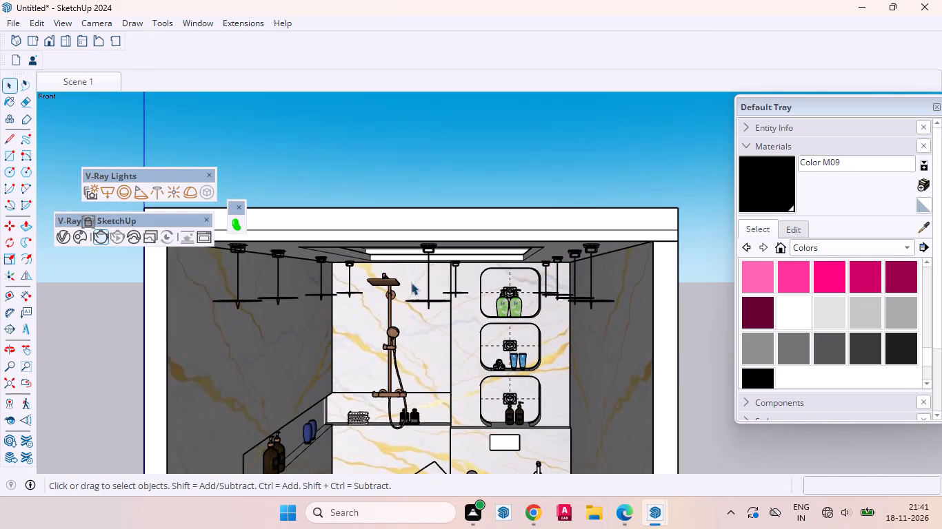
scroll(497, 293, "down", 9)
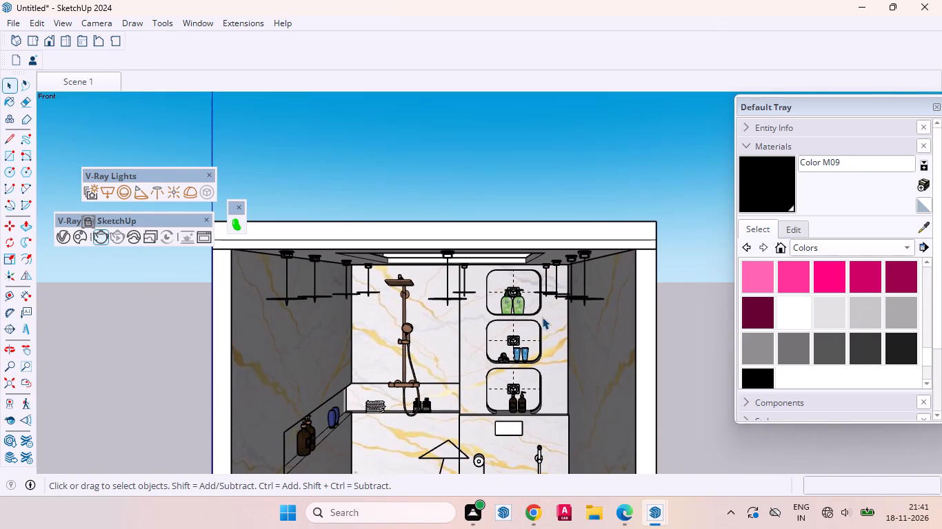
left_click(609, 320)
right_click(619, 322)
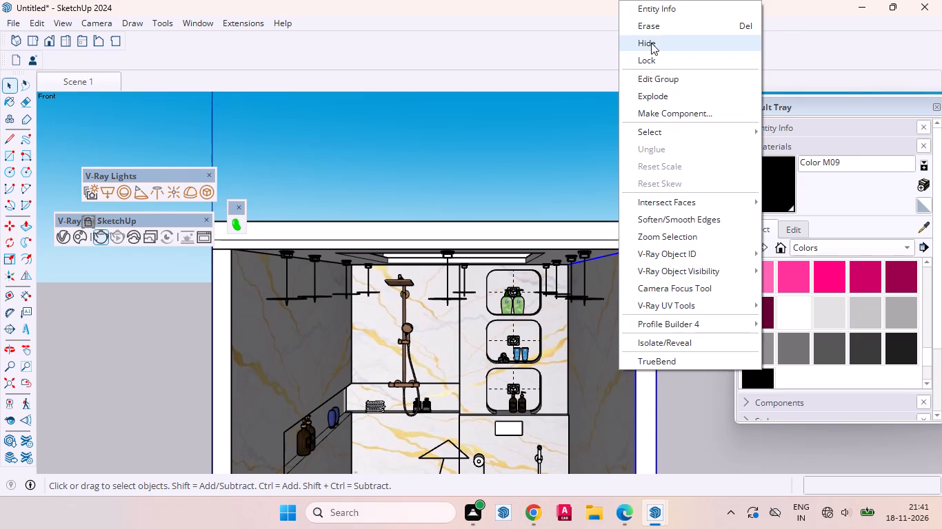
left_click(651, 42)
left_click(263, 348)
right_click(263, 348)
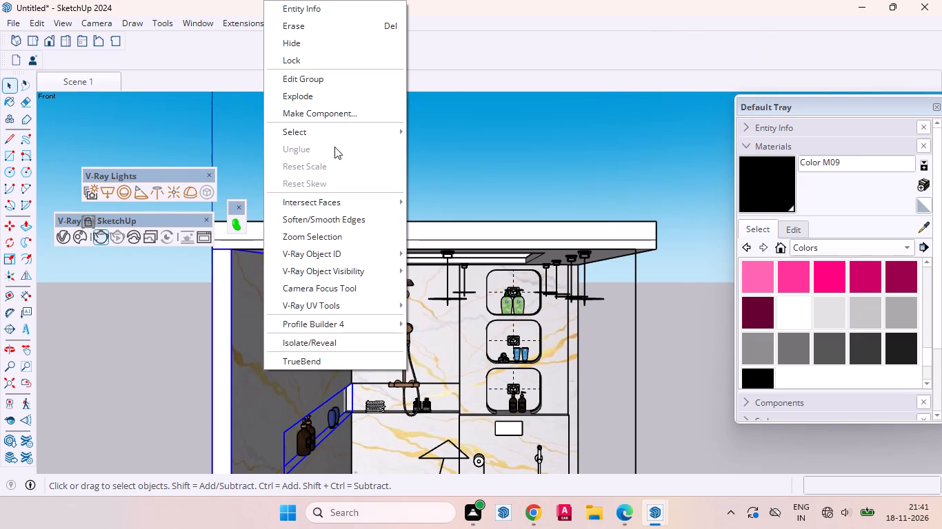
left_click(314, 46)
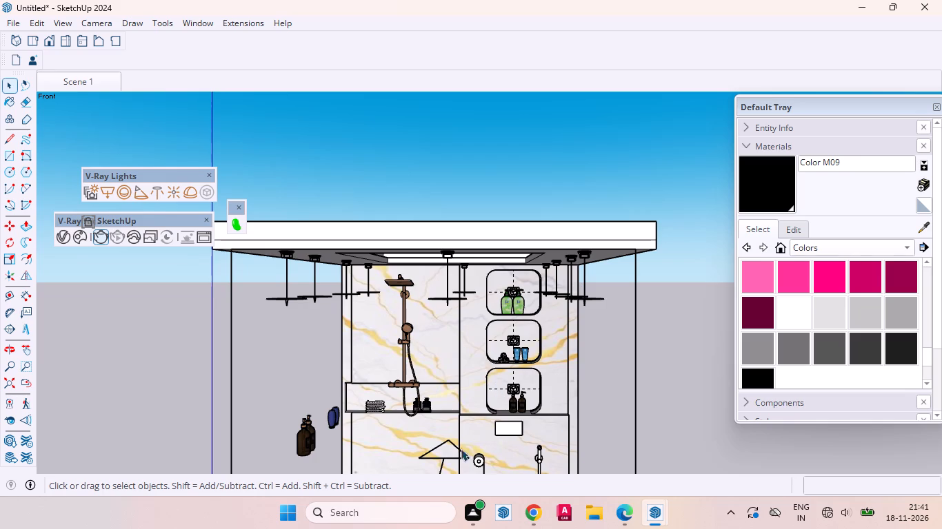
Draw a V-Ray rectangle light on the rear ledge of the ceiling recess, spanning from one corner to the other.
scroll(479, 262, "up", 6)
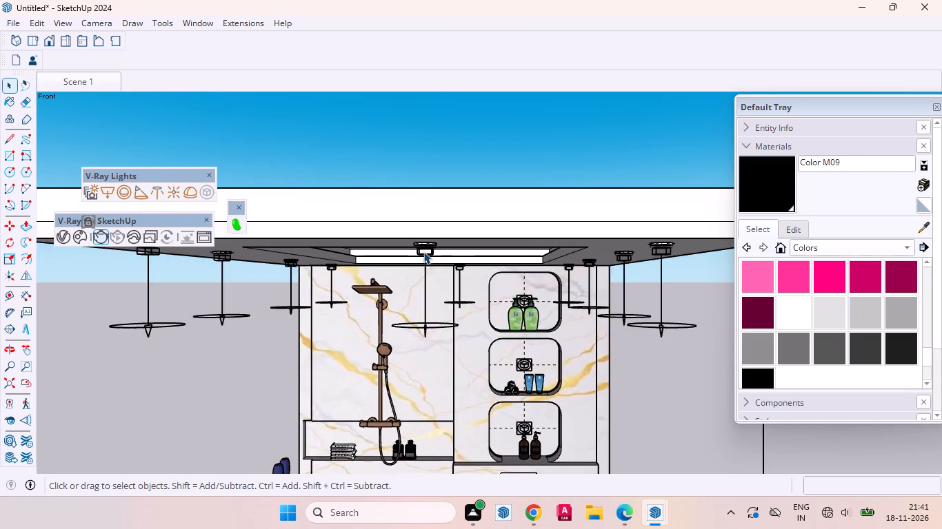
scroll(423, 251, "up", 20)
scroll(423, 251, "up", 3)
middle_click_drag(353, 274, 343, 311)
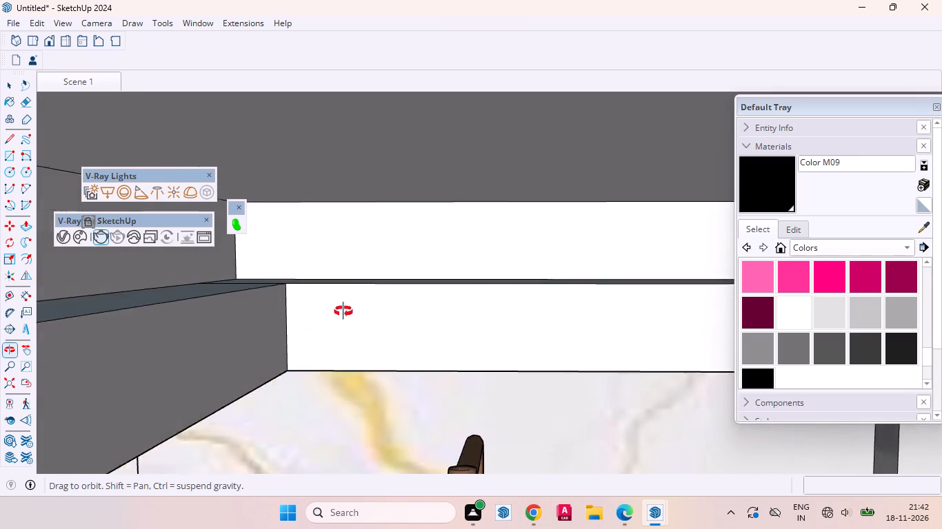
middle_click_drag(343, 311, 321, 288)
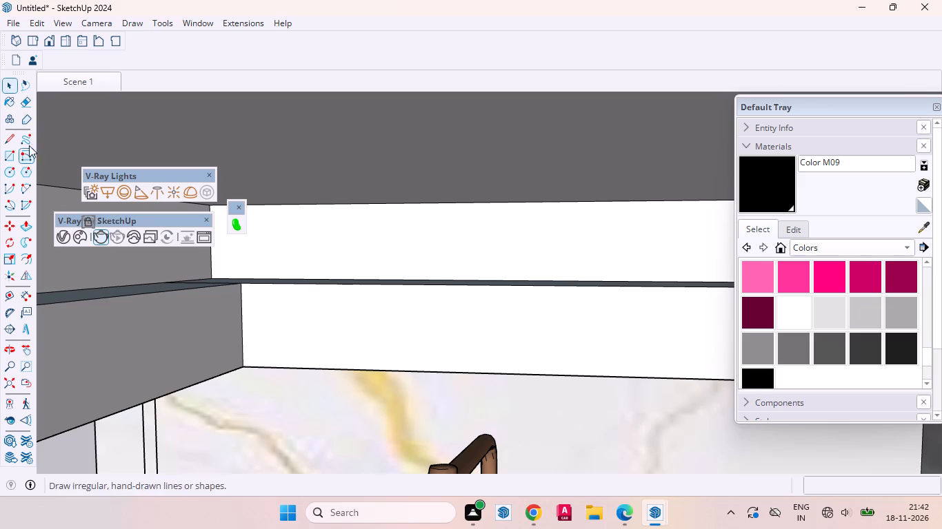
left_click(110, 190)
scroll(238, 266, "up", 2)
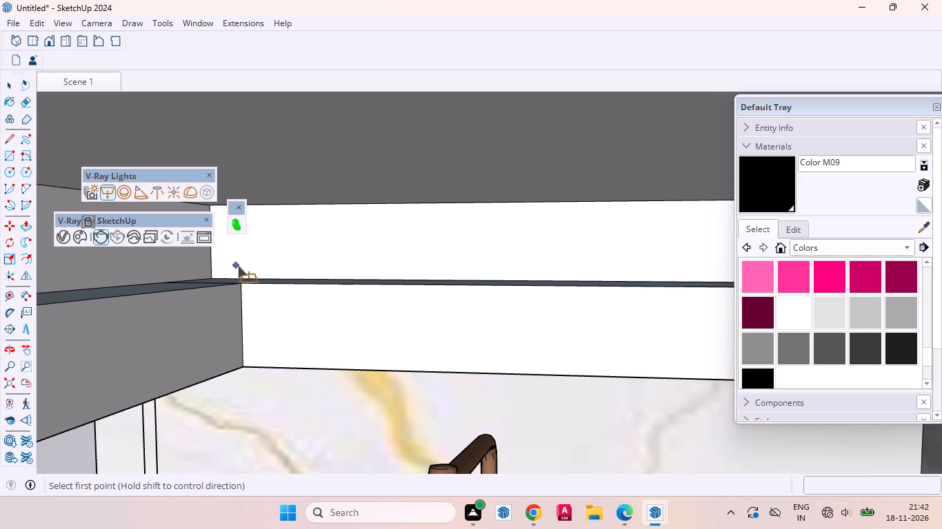
scroll(238, 266, "up", 9)
middle_click_drag(200, 291, 166, 319)
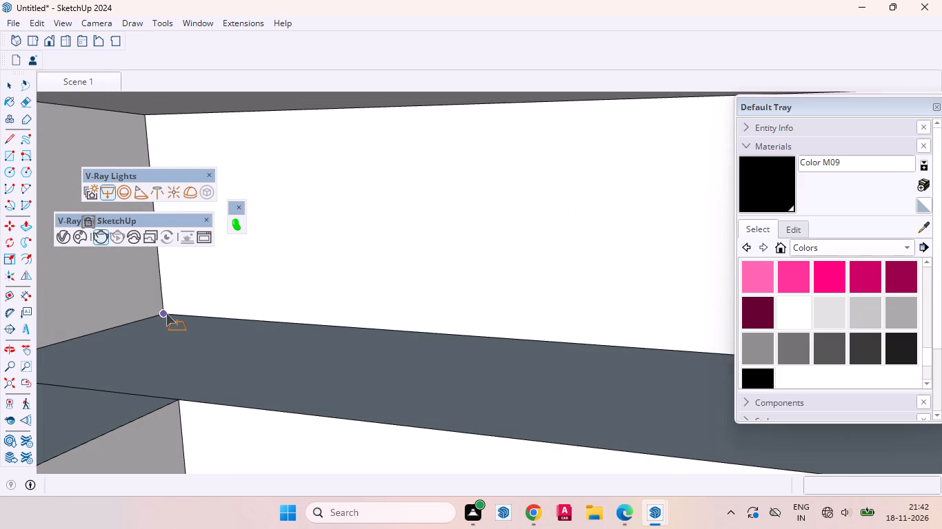
left_click(166, 313)
scroll(257, 355, "down", 1)
scroll(257, 355, "up", 1)
scroll(257, 355, "down", 8)
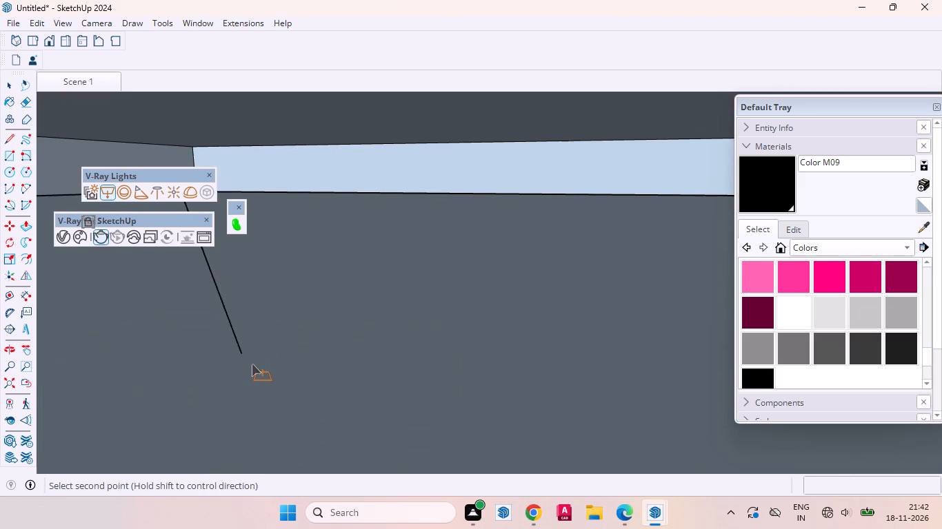
middle_click_drag(252, 364, 292, 220)
scroll(294, 237, "down", 18)
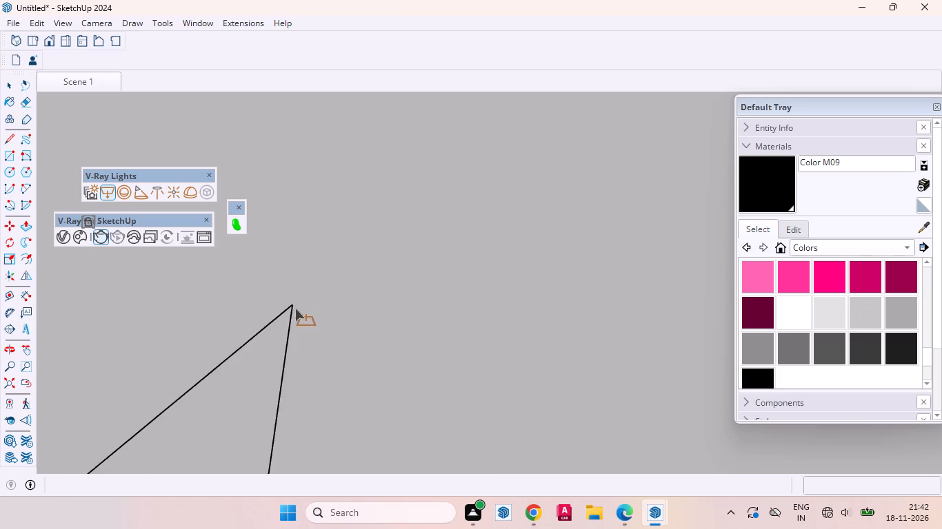
scroll(295, 309, "down", 20)
scroll(295, 309, "down", 13)
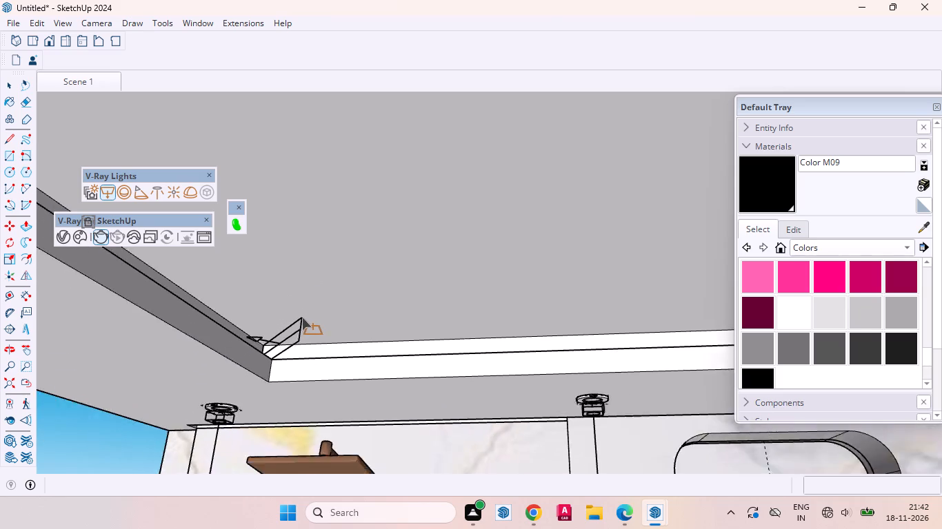
scroll(302, 318, "down", 12)
middle_click_drag(365, 318, 608, 379)
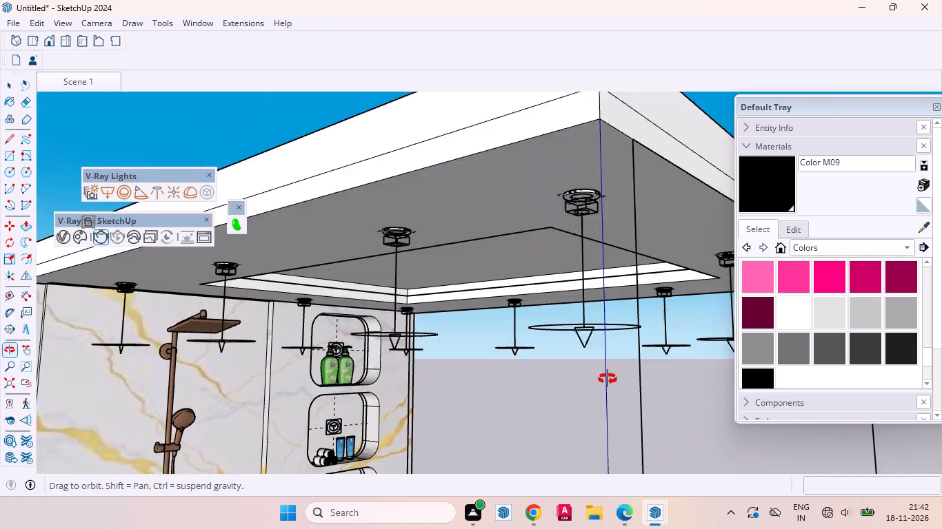
middle_click_drag(608, 379, 608, 378)
scroll(492, 339, "up", 20)
scroll(492, 339, "up", 4)
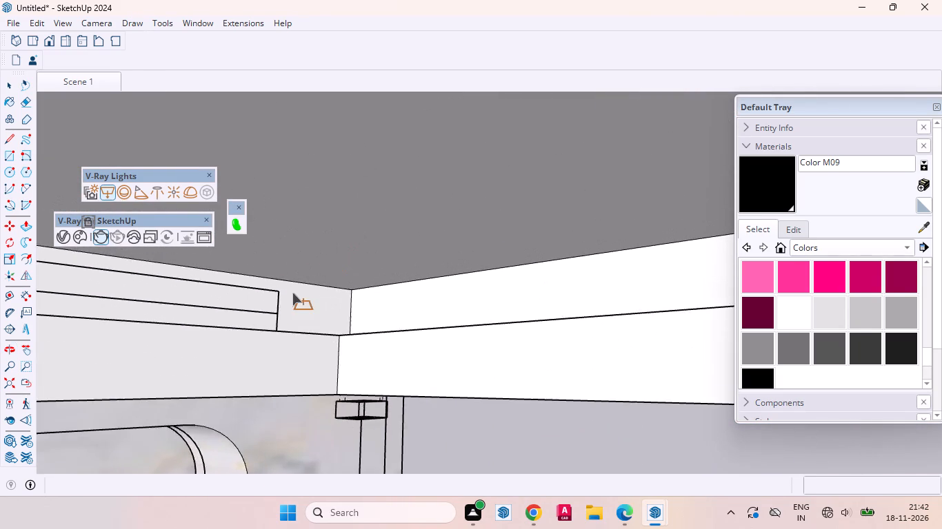
scroll(292, 293, "up", 7)
middle_click_drag(378, 344, 374, 359)
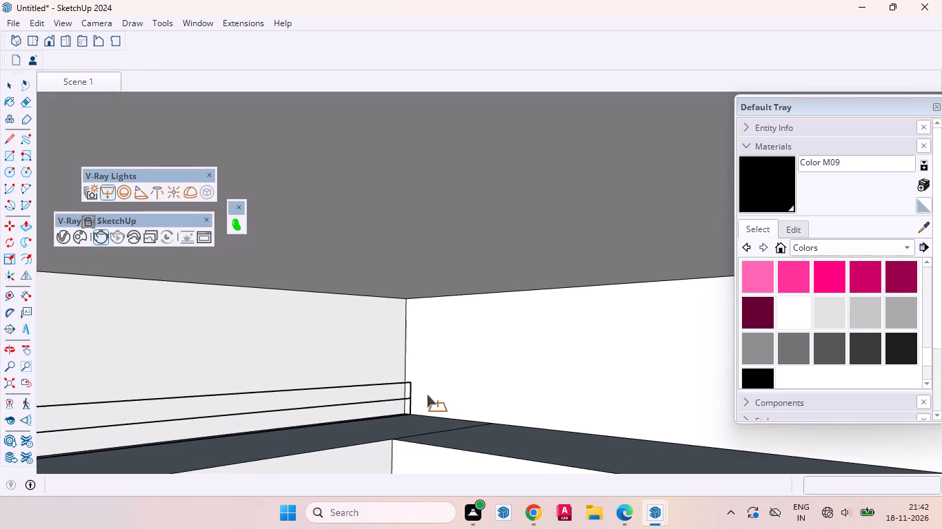
left_click(490, 424)
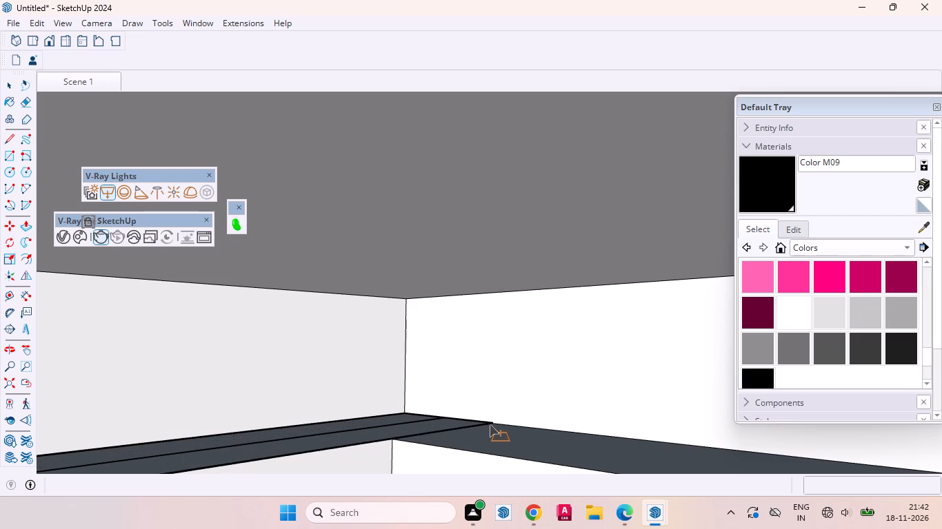
key("space")
Copy the rear ledge rectangle light 6' 4 1/2" across the ceiling recess to the inner corner of the front ledge.
middle_click_drag(408, 386, 387, 336)
scroll(399, 352, "down", 6)
middle_click_drag(281, 334, 299, 385)
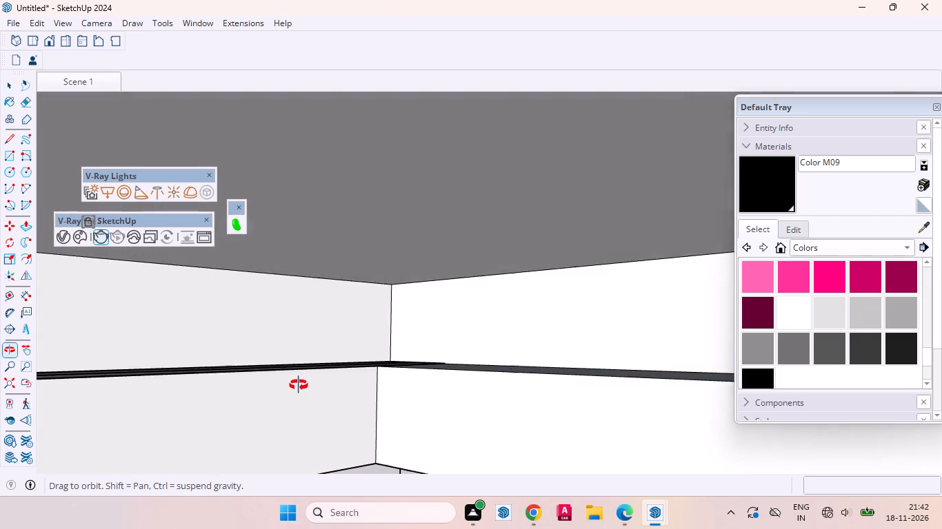
middle_click_drag(299, 385, 288, 405)
scroll(392, 376, "up", 4)
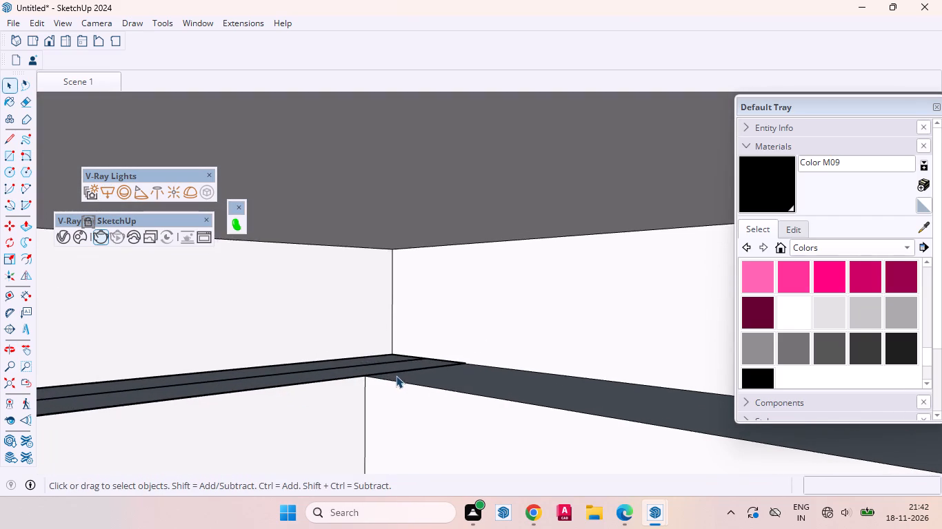
scroll(396, 375, "up", 3)
left_click(389, 373)
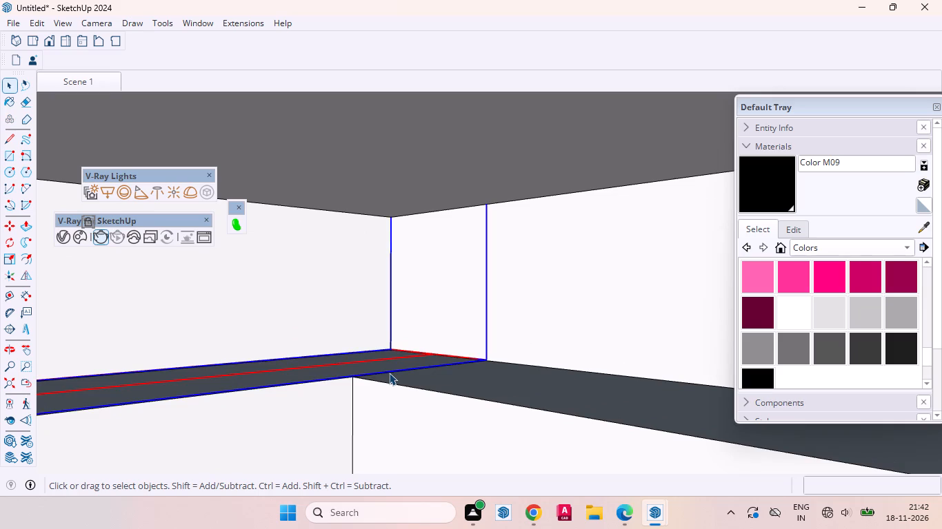
key("m")
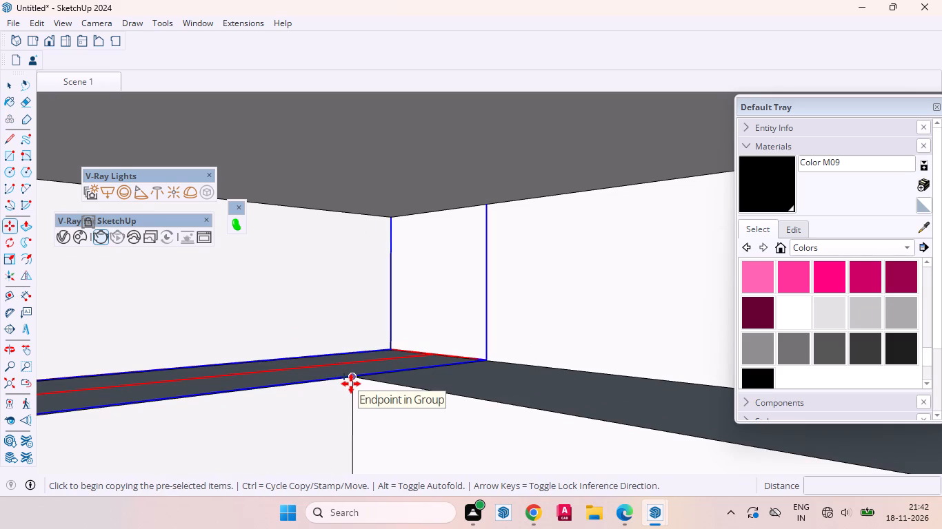
left_click(351, 384)
middle_click_drag(365, 415, 325, 318)
scroll(325, 317, "down", 8)
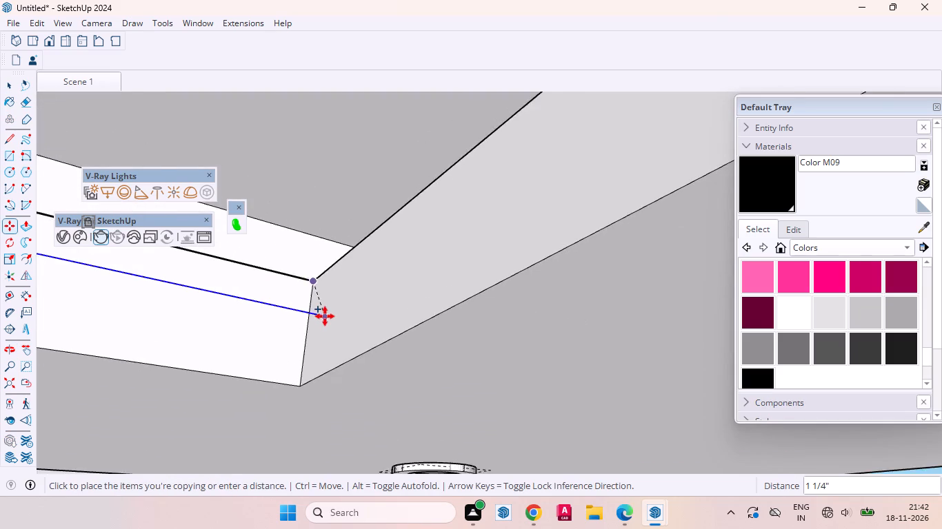
scroll(325, 316, "down", 2)
scroll(325, 317, "up", 1)
scroll(326, 318, "down", 20)
scroll(326, 318, "down", 7)
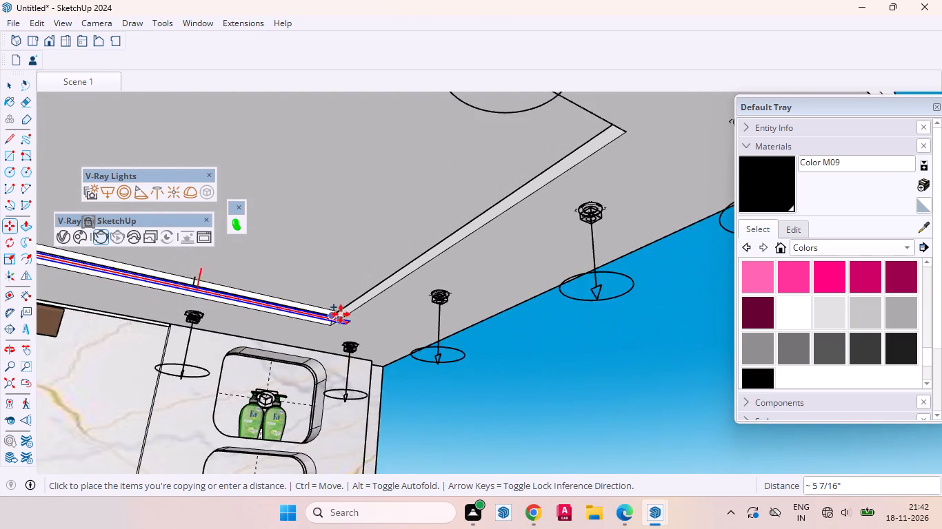
scroll(341, 314, "down", 2)
scroll(455, 233, "up", 3)
middle_click_drag(469, 234, 639, 238)
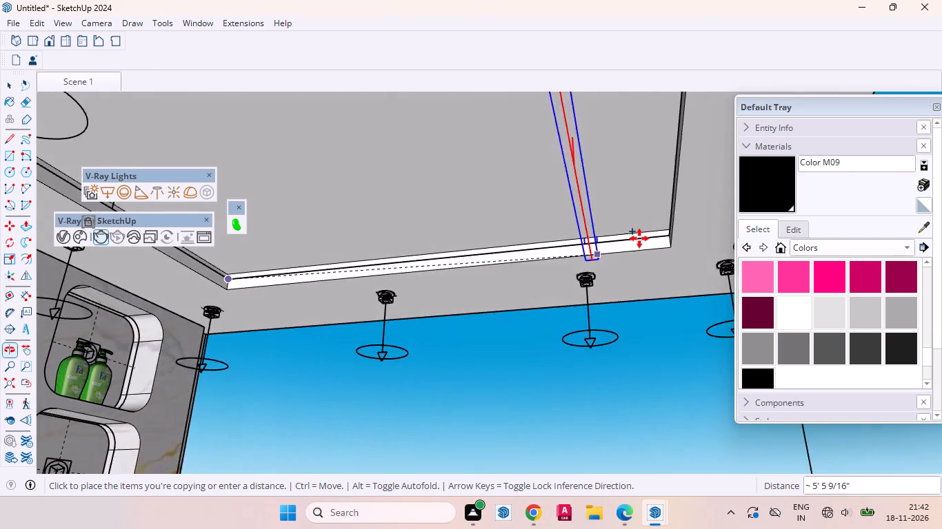
scroll(642, 238, "up", 11)
left_click(703, 239)
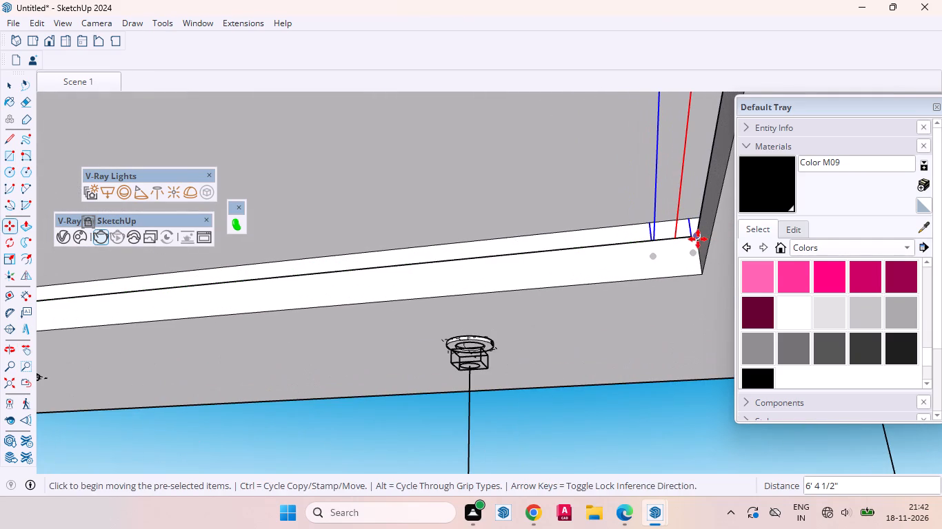
Shift the copied light from its rear corner to the front ledge's inner corner so it rests on that ledge.
left_click(698, 239)
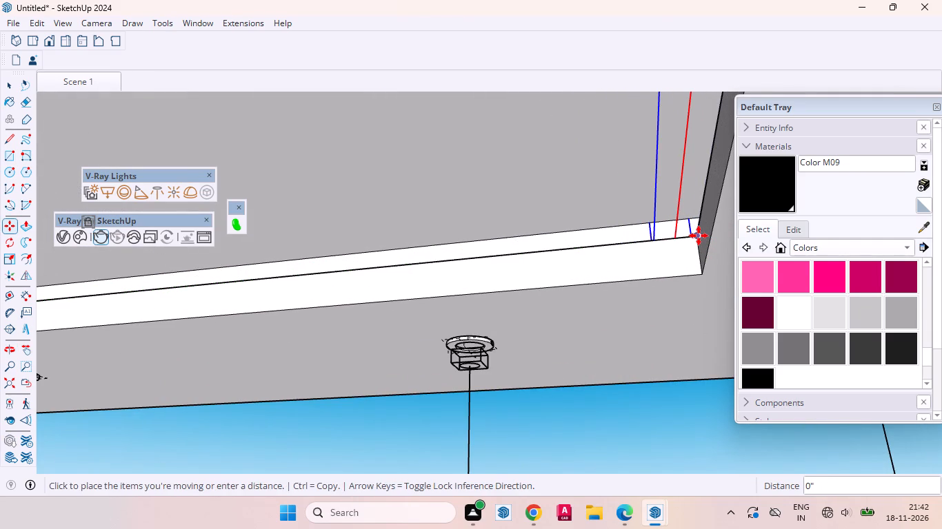
left_click(699, 236)
left_click(654, 240)
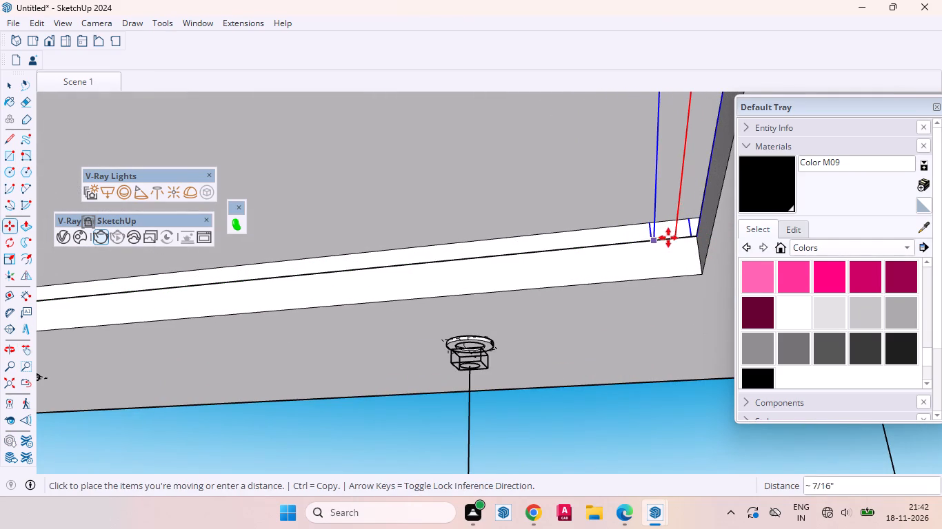
left_click(698, 237)
left_click_drag(665, 270, 685, 252)
key("space")
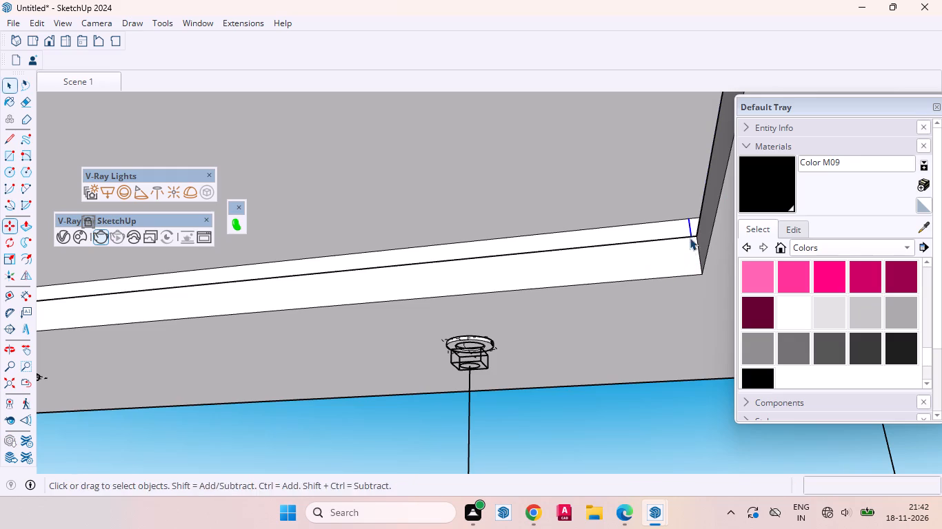
Move the Default Tray clear of the ceiling recess, check the copied light's placement and clear the selection.
middle_click_drag(693, 251, 788, 298)
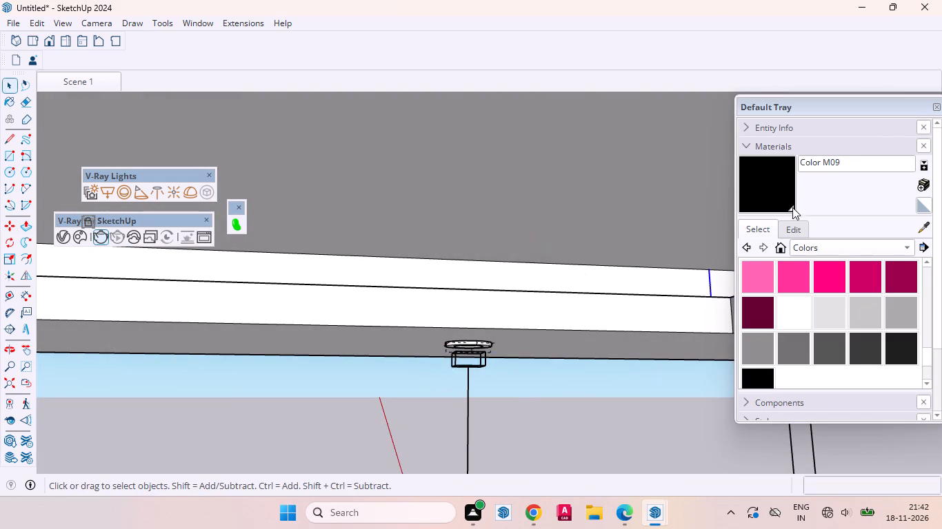
left_click_drag(868, 107, 863, 438)
scroll(803, 265, "up", 6)
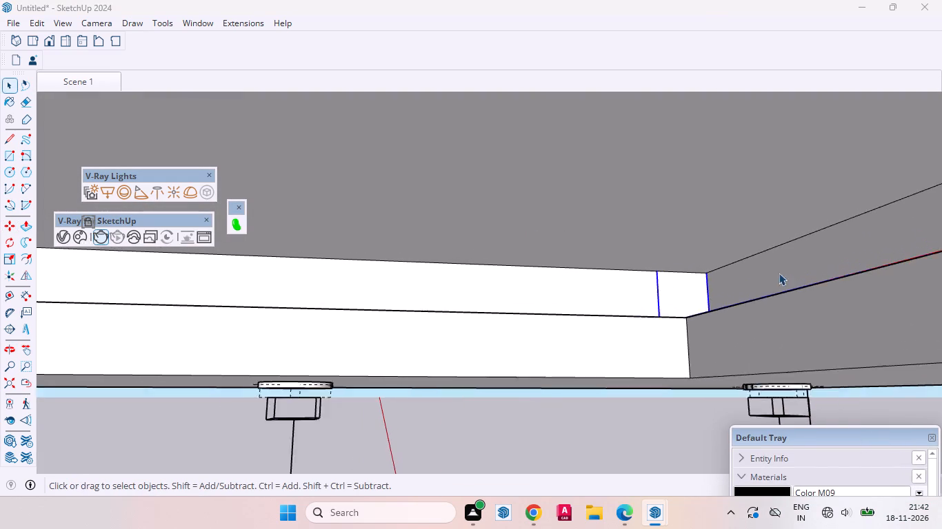
scroll(779, 273, "up", 2)
scroll(716, 290, "down", 3)
middle_click_drag(697, 312, 528, 191)
scroll(569, 235, "down", 9)
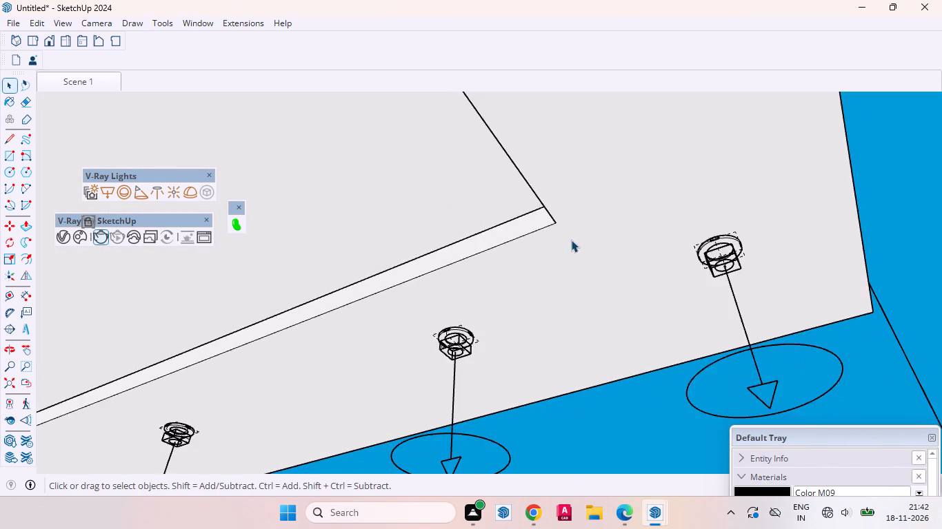
scroll(571, 240, "down", 14)
middle_click_drag(673, 291, 337, 463)
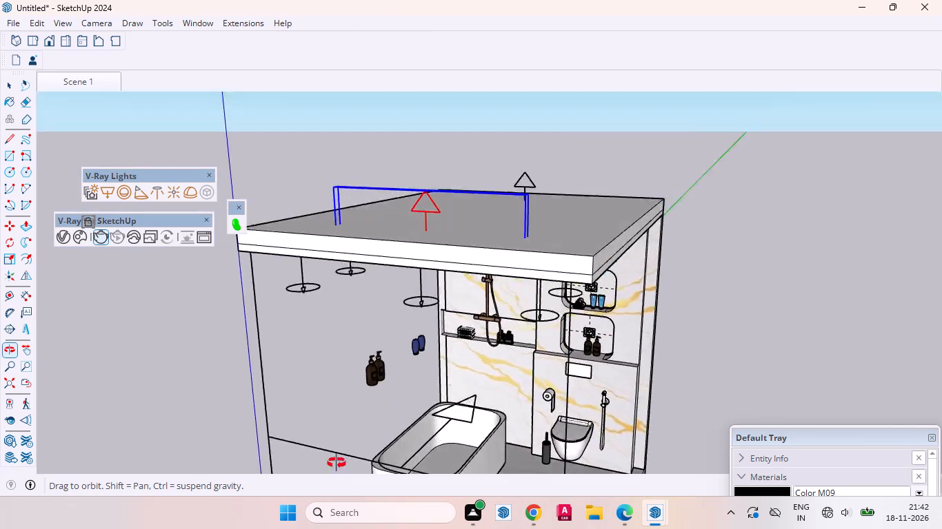
middle_click_drag(337, 463, 385, 435)
left_click(764, 278)
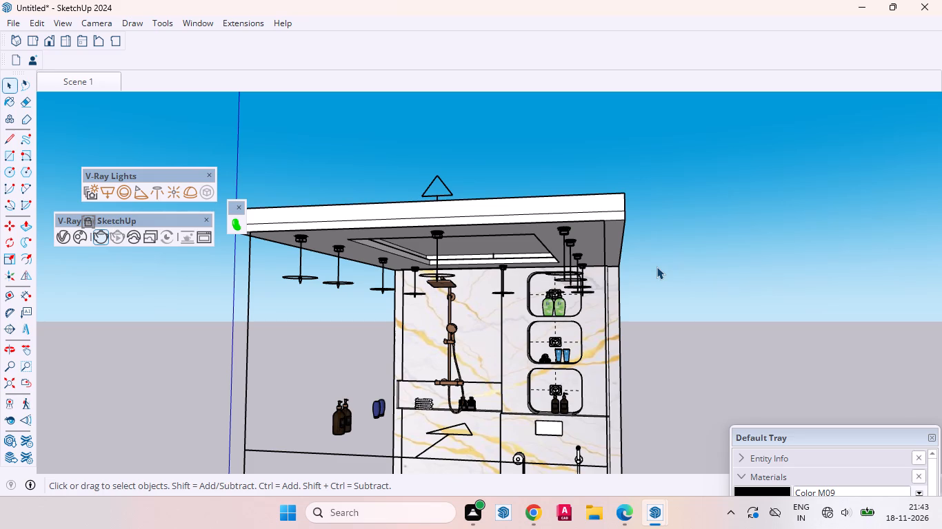
Draw a V-Ray rectangle light along the shower-side ledge of the ceiling recess, spanning between the rear and front ledge lights.
scroll(565, 271, "up", 1)
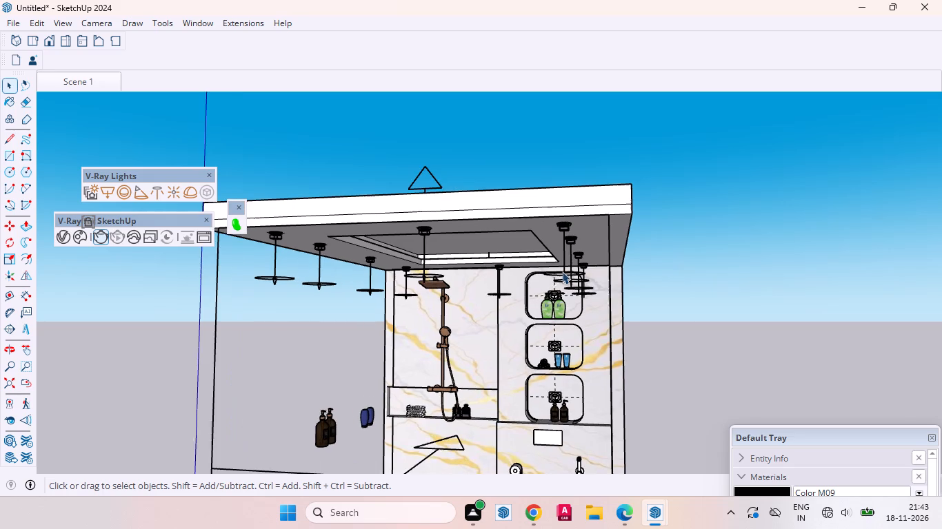
scroll(552, 270, "up", 3)
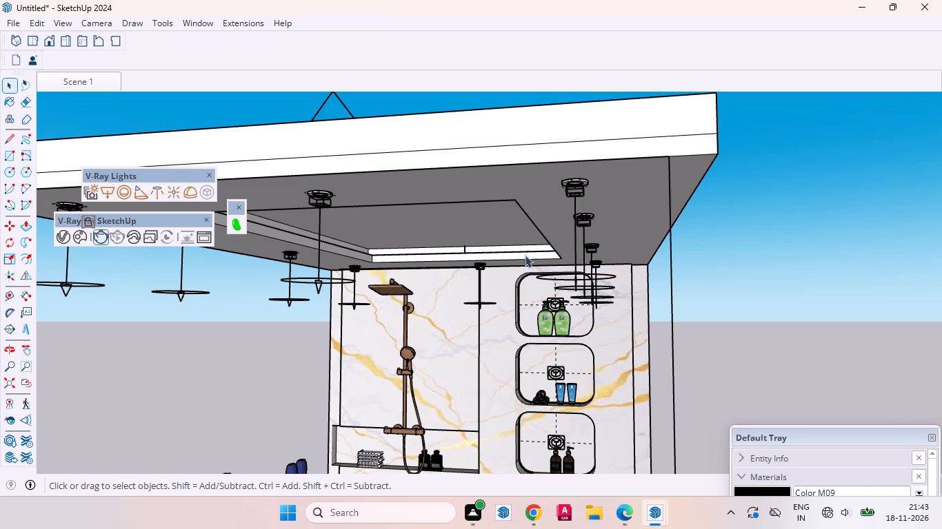
scroll(524, 213, "up", 2)
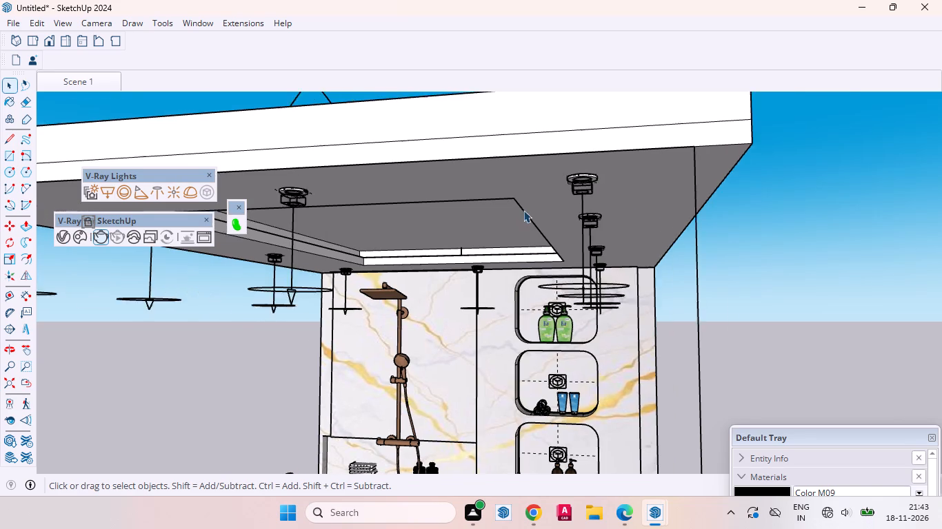
scroll(523, 210, "up", 1)
scroll(592, 269, "down", 5)
left_click(105, 187)
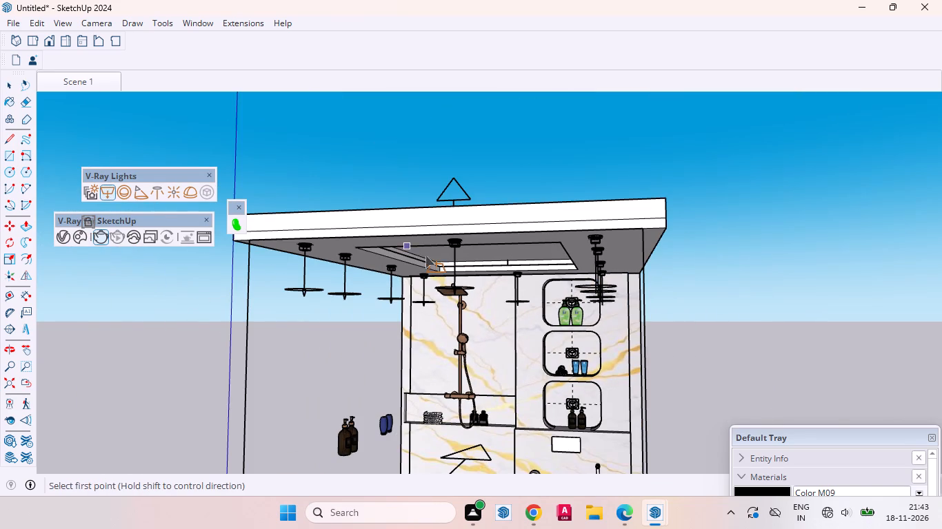
scroll(425, 256, "up", 9)
middle_click_drag(628, 350, 460, 351)
scroll(463, 294, "up", 3)
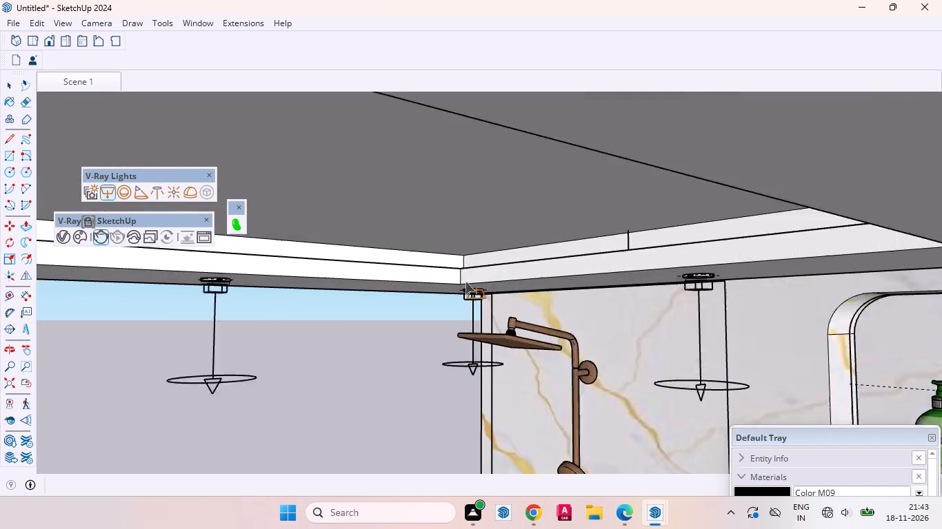
scroll(465, 282, "up", 12)
middle_click_drag(454, 247, 454, 280)
scroll(432, 293, "up", 7)
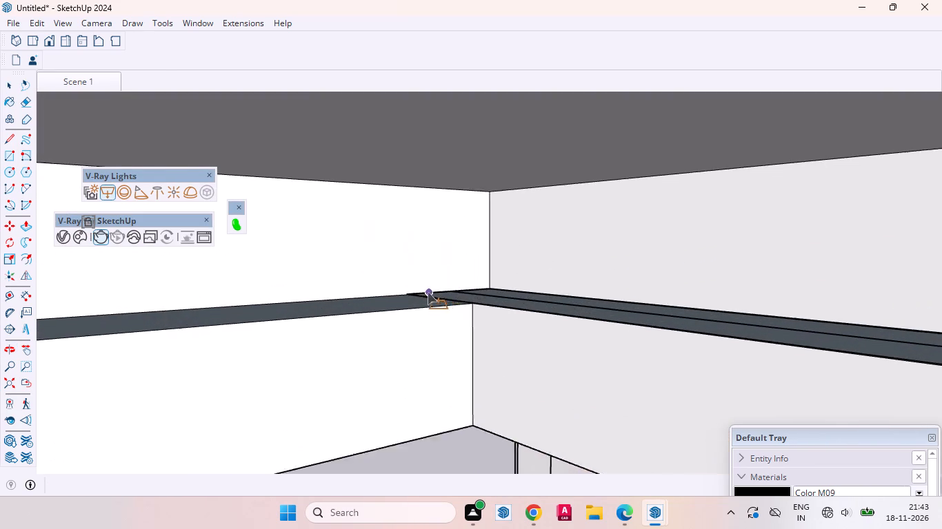
scroll(428, 292, "up", 1)
left_click(398, 295)
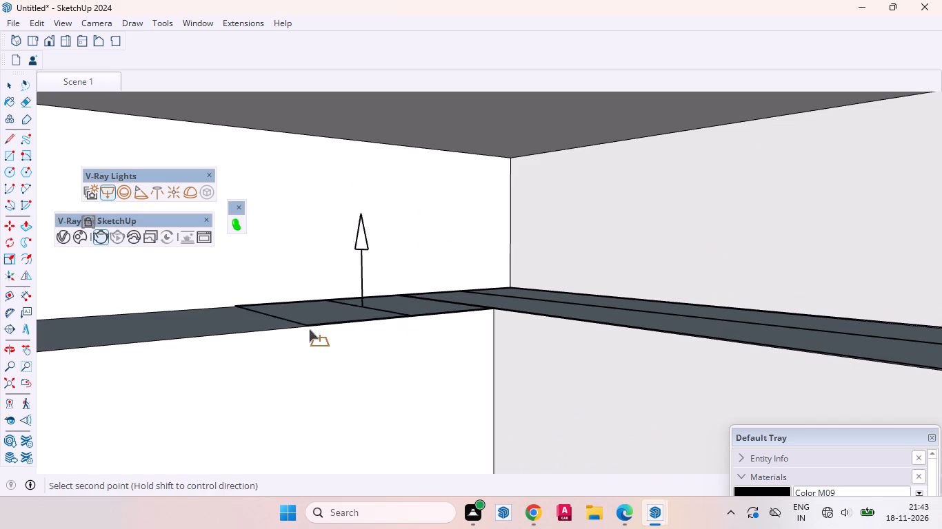
middle_click(338, 316)
scroll(423, 267, "down", 16)
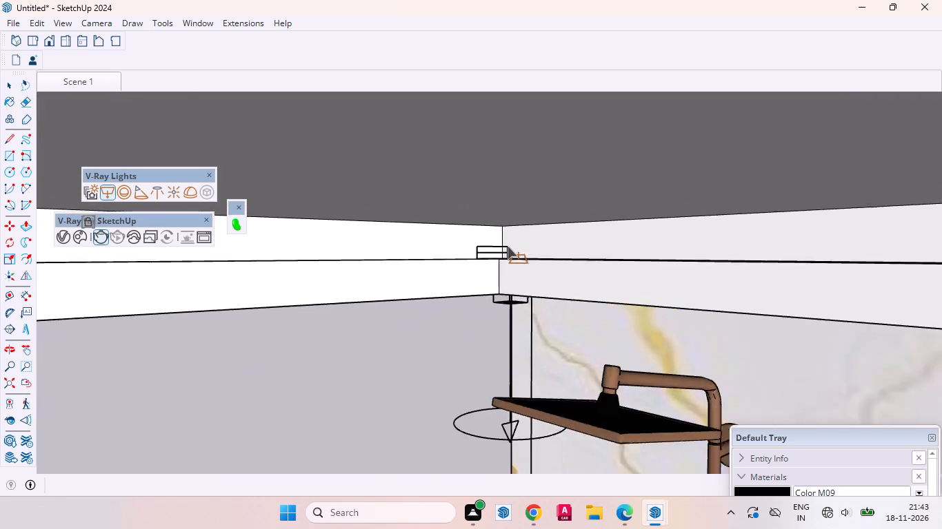
scroll(508, 247, "down", 9)
left_click(24, 377)
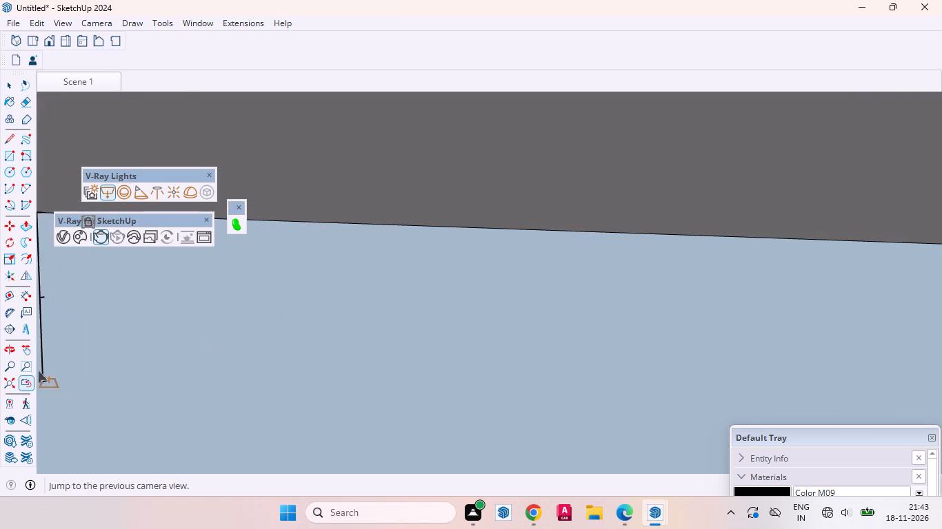
middle_click_drag(470, 289, 445, 164)
scroll(457, 191, "down", 13)
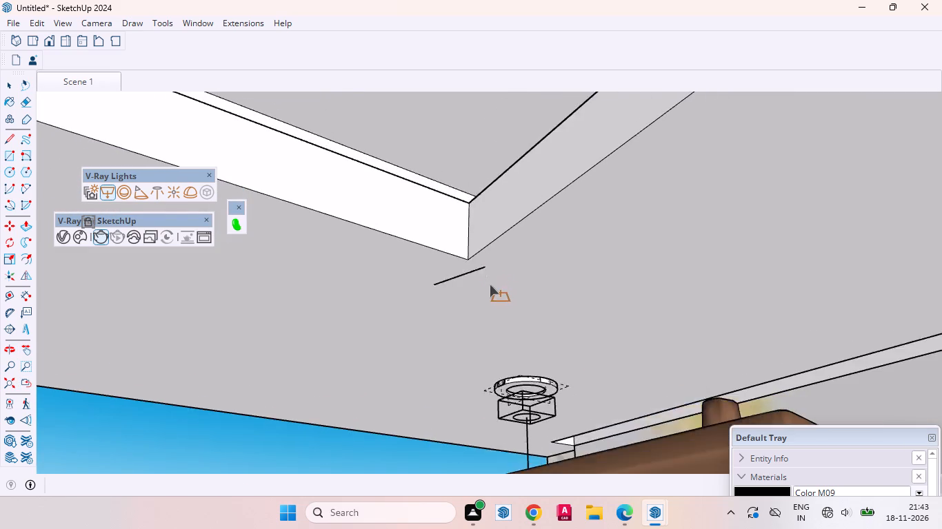
scroll(490, 284, "down", 8)
scroll(492, 291, "up", 1)
scroll(493, 292, "down", 17)
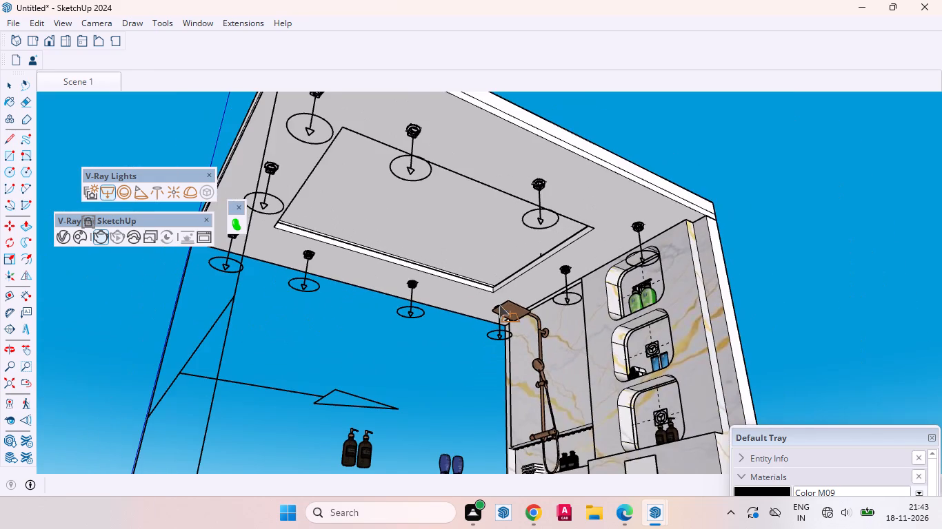
scroll(290, 211, "up", 4)
middle_click_drag(321, 236, 120, 313)
scroll(329, 274, "up", 20)
scroll(329, 274, "up", 3)
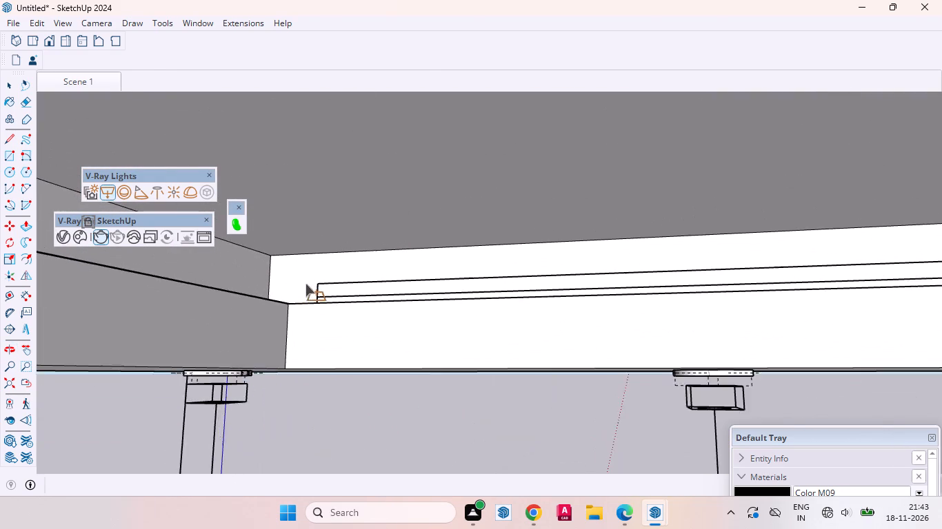
scroll(305, 284, "up", 7)
middle_click_drag(299, 322, 292, 400)
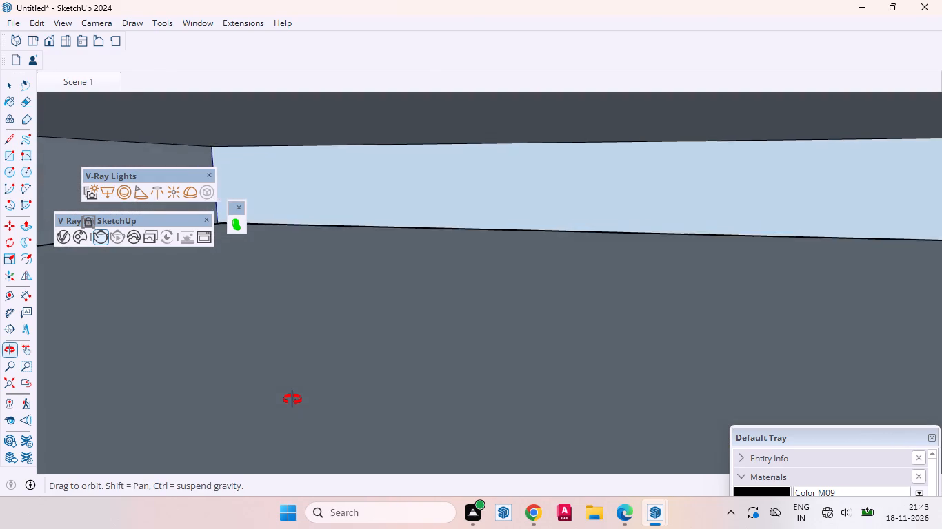
middle_click_drag(292, 400, 300, 373)
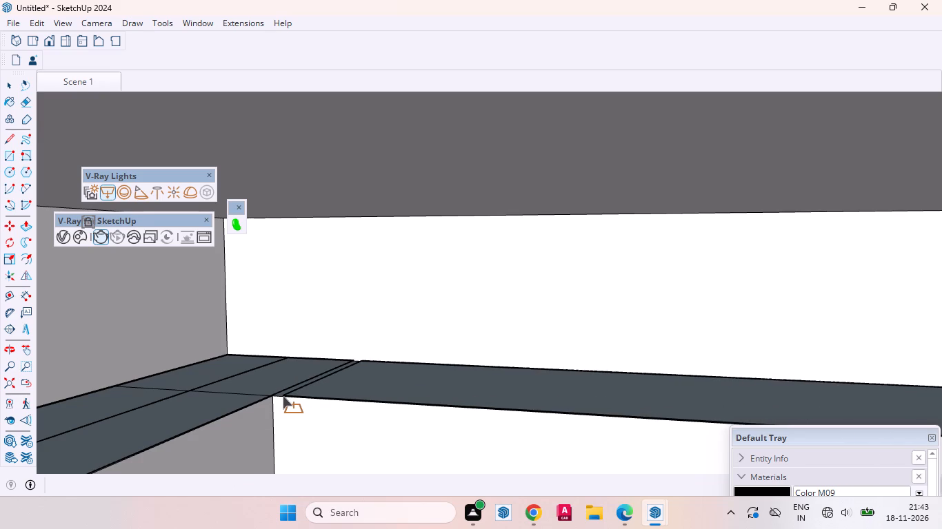
left_click(283, 396)
Copy the shower-side ledge rectangle light across the ceiling recess to the inner corner of the opposite ledge.
key("space")
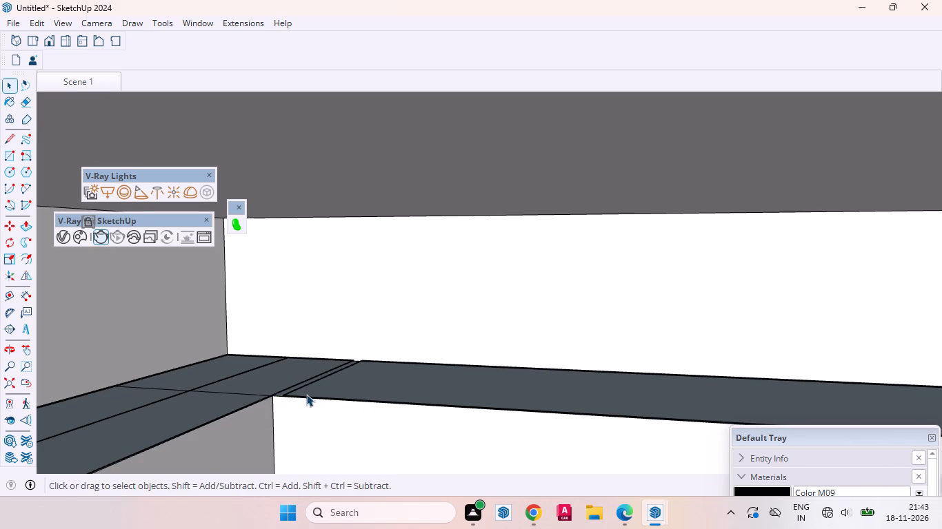
left_click(297, 390)
key("m")
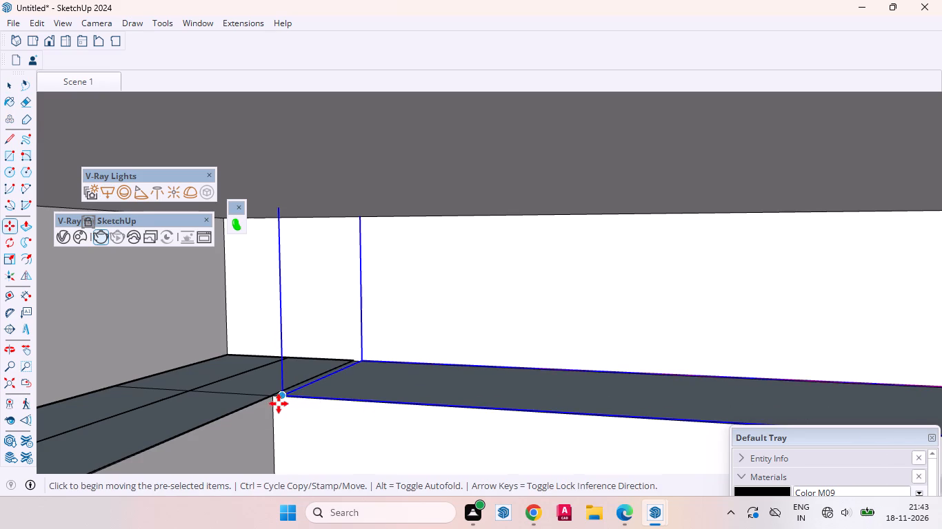
left_click(277, 400)
middle_click_drag(322, 411, 332, 397)
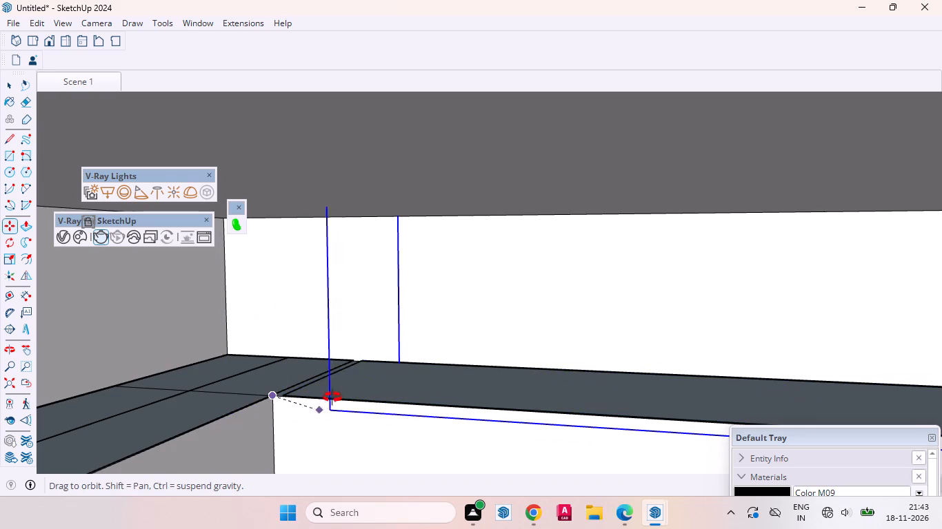
middle_click_drag(332, 397, 371, 287)
scroll(370, 287, "down", 18)
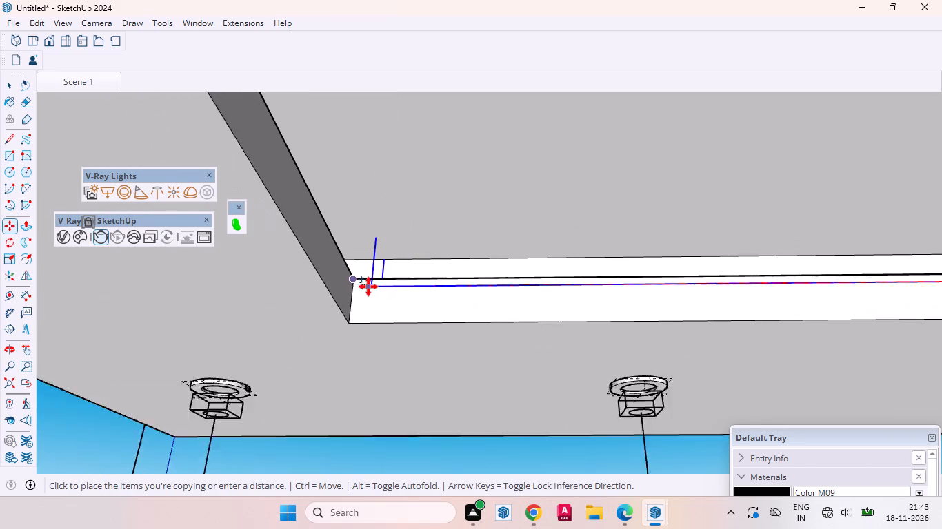
scroll(368, 287, "down", 18)
middle_click_drag(372, 272, 272, 278)
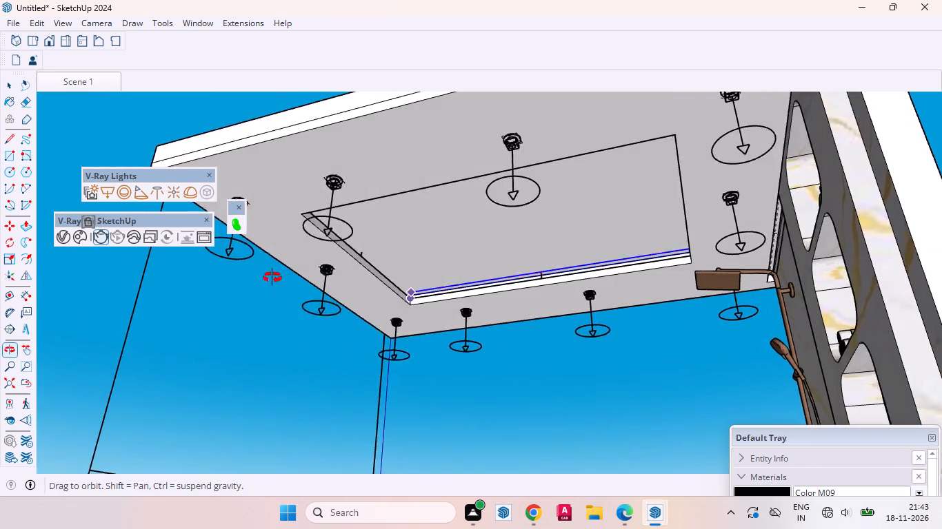
middle_click_drag(272, 278, 268, 280)
scroll(319, 258, "up", 16)
left_click(394, 231)
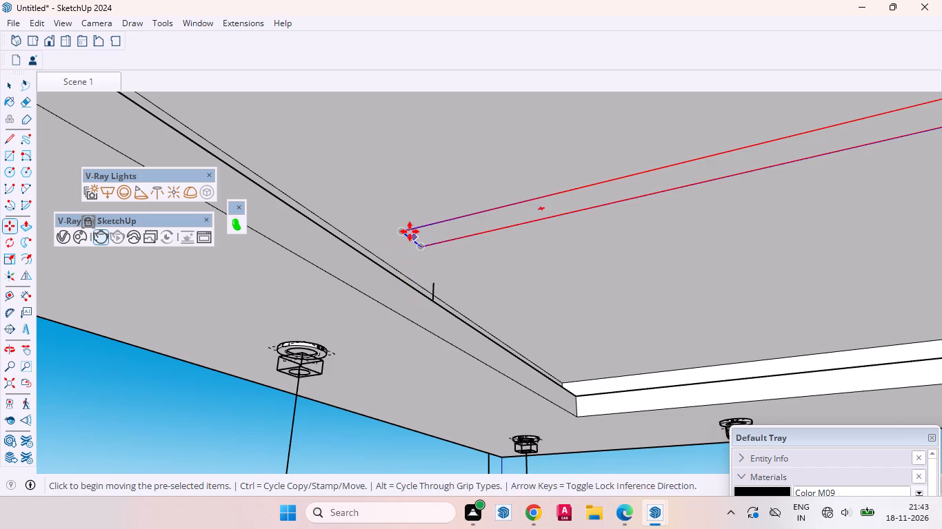
left_click(401, 232)
scroll(379, 251, "down", 5)
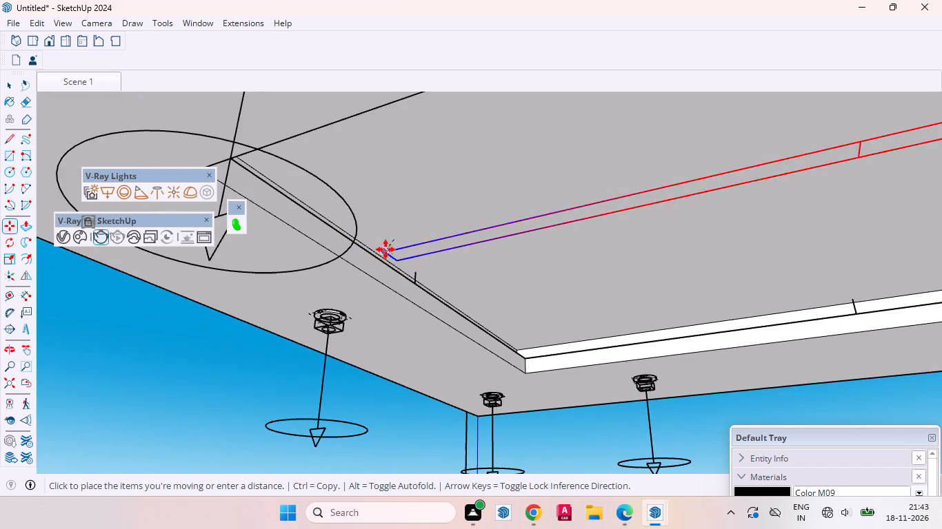
middle_click_drag(373, 245, 137, 289)
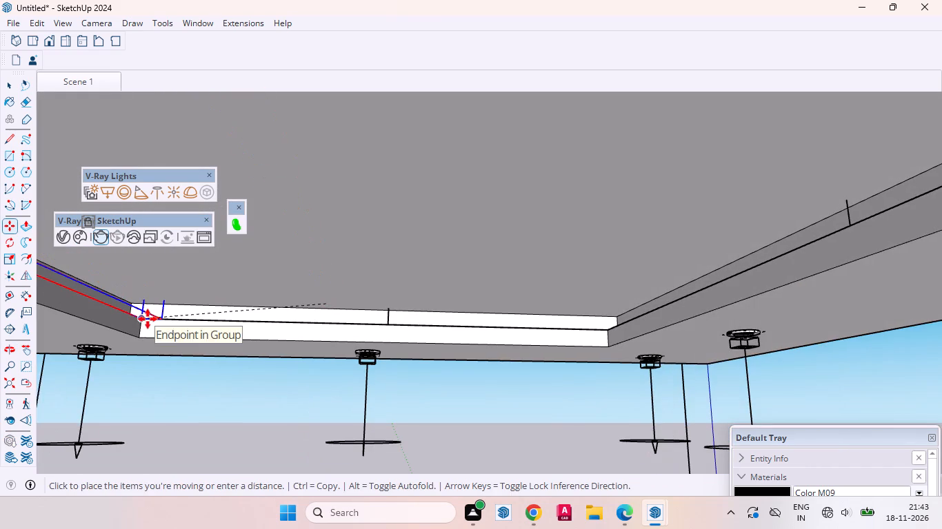
left_click(148, 319)
Shift the copied light from the ledge's inner corner to the adjoining light's corner so it rests on the ledge.
scroll(144, 320, "up", 16)
middle_click_drag(162, 308, 108, 351)
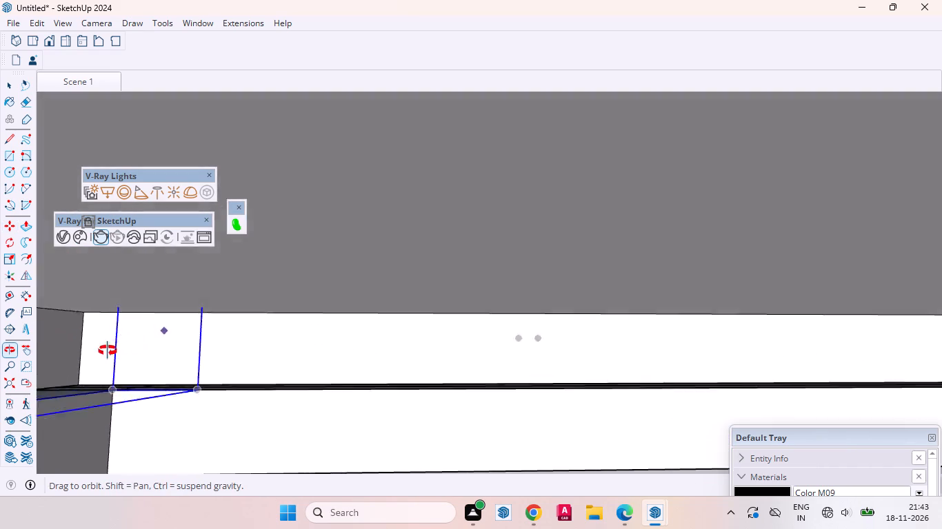
middle_click_drag(108, 351, 108, 337)
scroll(103, 359, "up", 4)
middle_click_drag(80, 392, 79, 393)
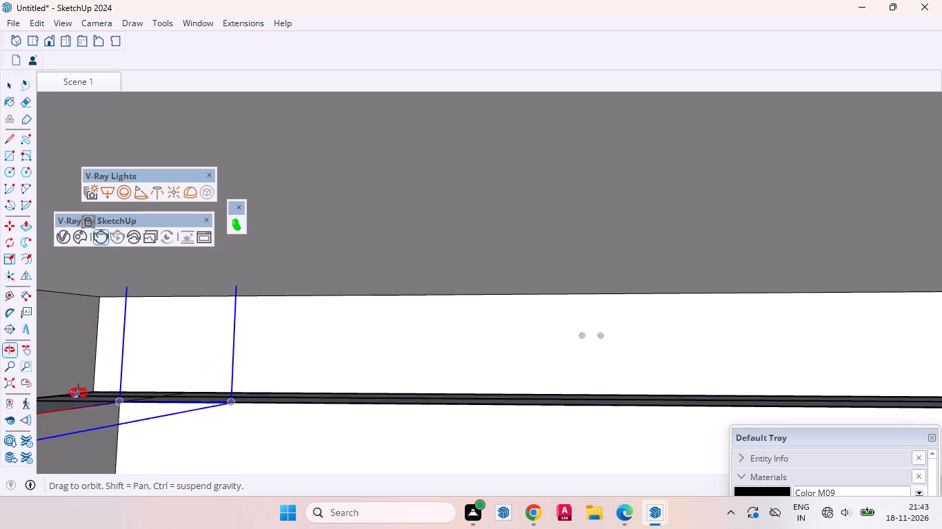
middle_click_drag(79, 393, 0, 374)
scroll(85, 368, "up", 8)
middle_click_drag(161, 384, 136, 398)
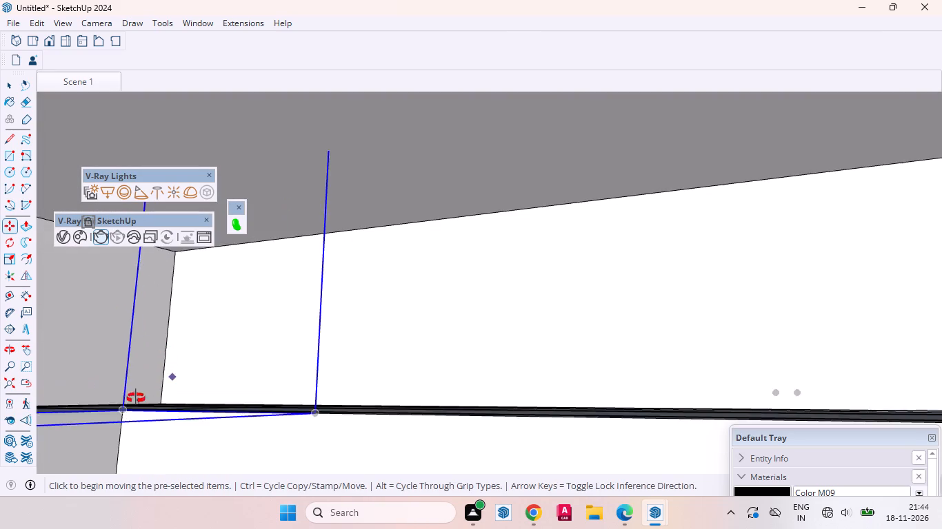
middle_click_drag(136, 398, 42, 437)
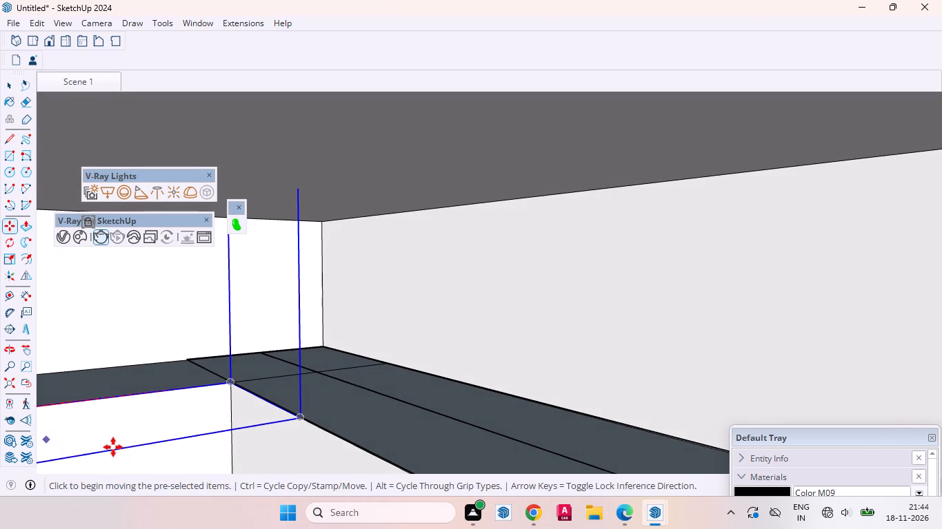
scroll(219, 393, "up", 1)
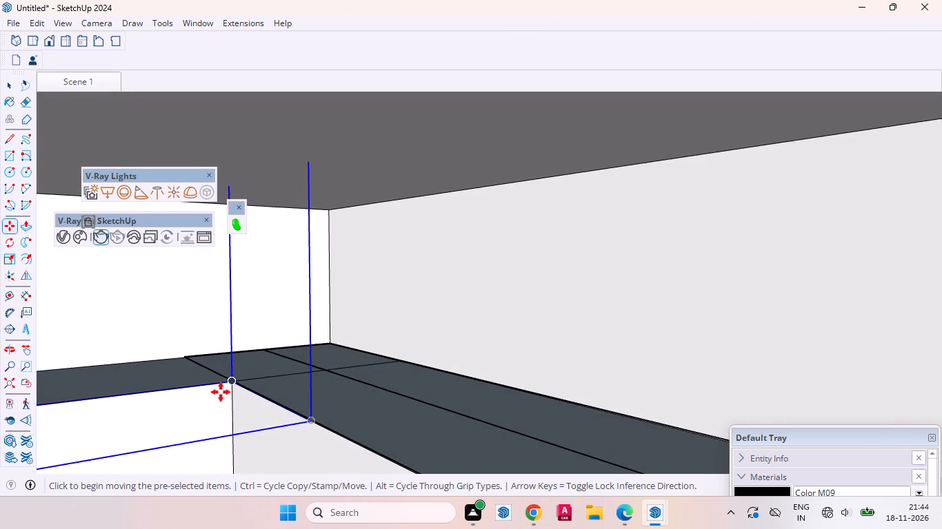
left_click(234, 381)
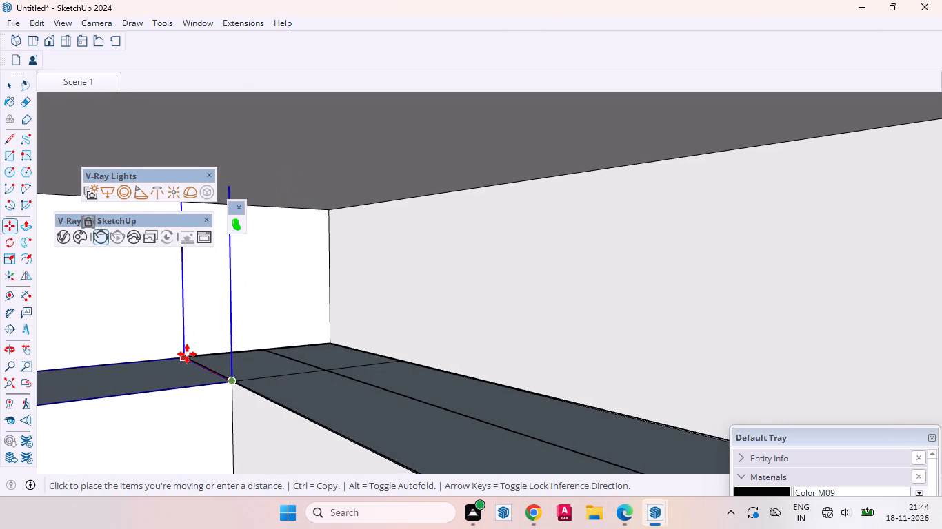
left_click(187, 354)
Restore the Scene 1 camera view and bring up the V-Ray Frame Buffer with the running render.
middle_click_drag(209, 408, 273, 202)
key("space")
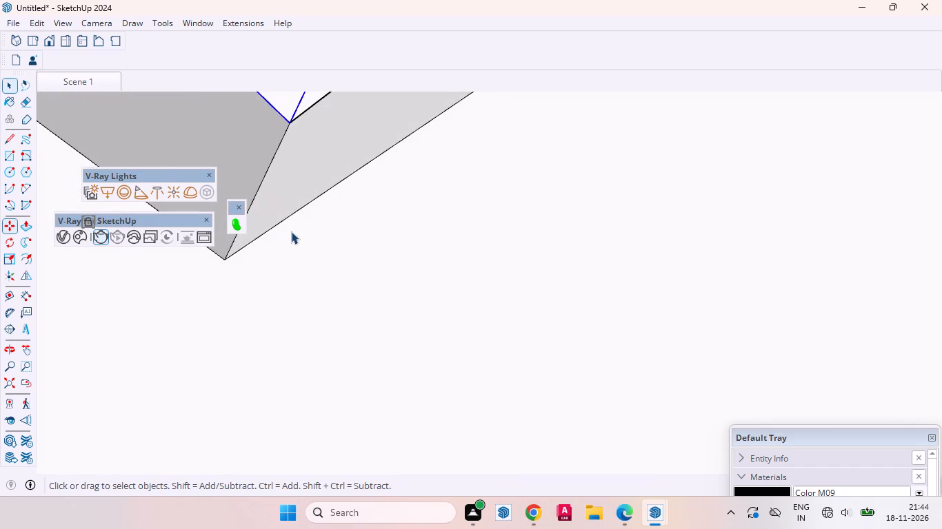
scroll(295, 231, "down", 20)
scroll(295, 231, "down", 1)
left_click(82, 79)
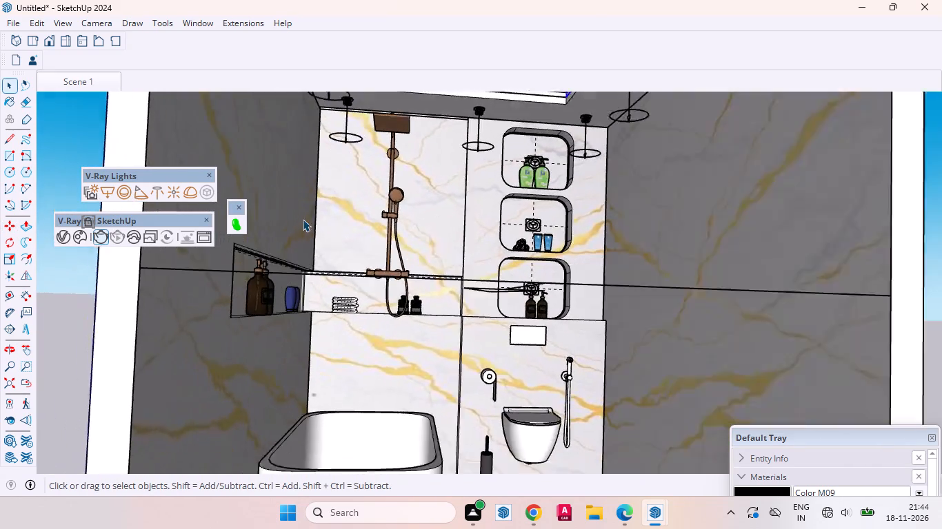
left_click(740, 452)
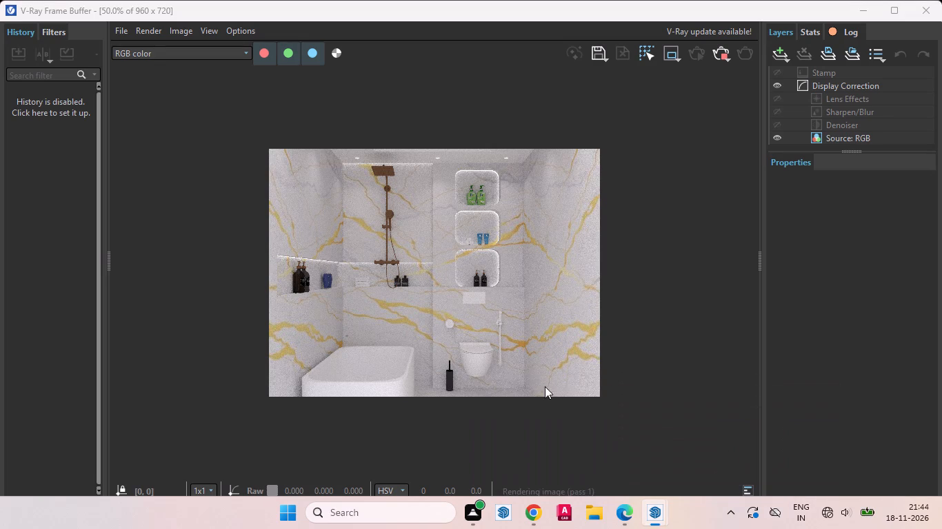
Examine the updated bathroom render up close, checking the ceiling lighting, shower fittings, wall niches, bathtub and toilet area.
scroll(362, 329, "up", 1)
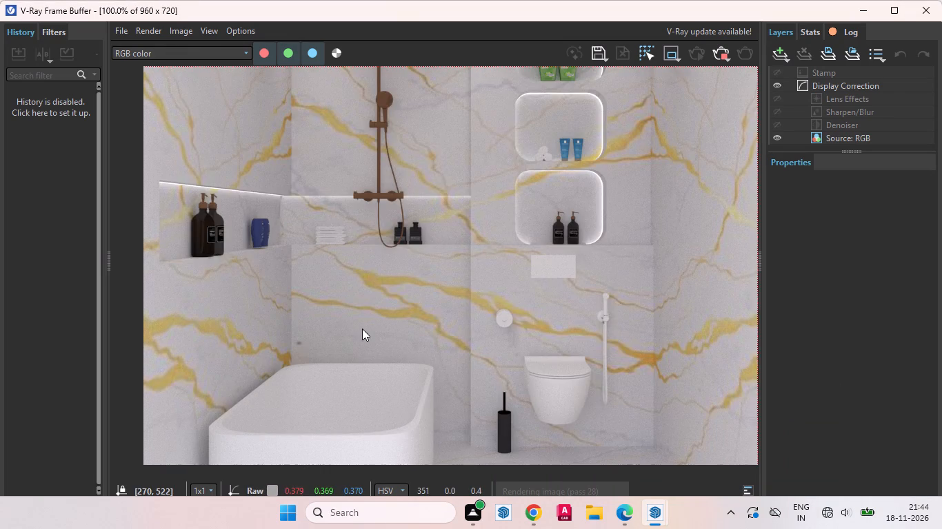
scroll(440, 354, "up", 1)
scroll(516, 324, "down", 1)
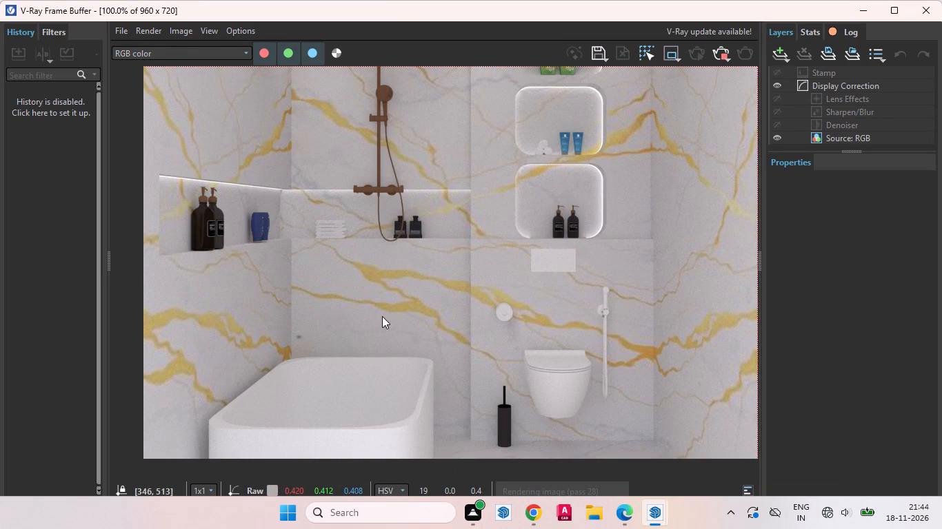
scroll(382, 316, "down", 1)
scroll(376, 218, "up", 1)
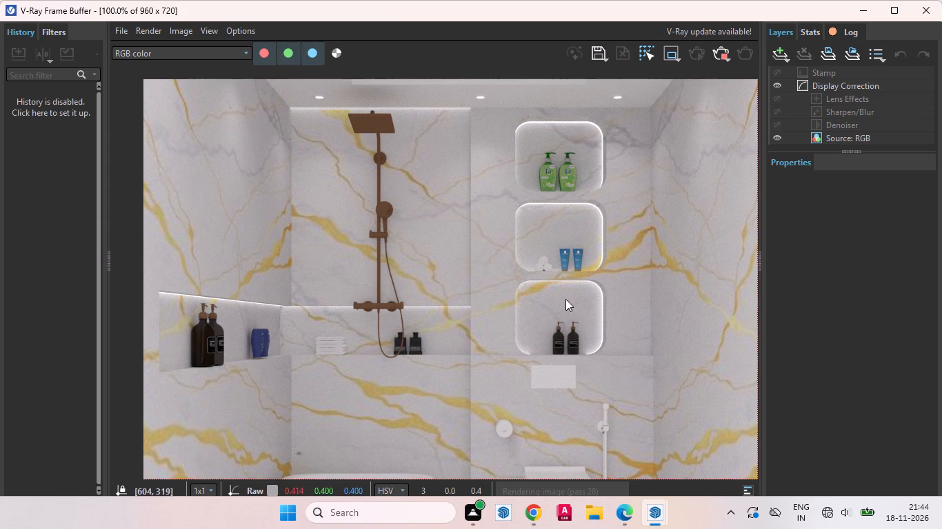
scroll(558, 293, "down", 1)
scroll(417, 311, "up", 1)
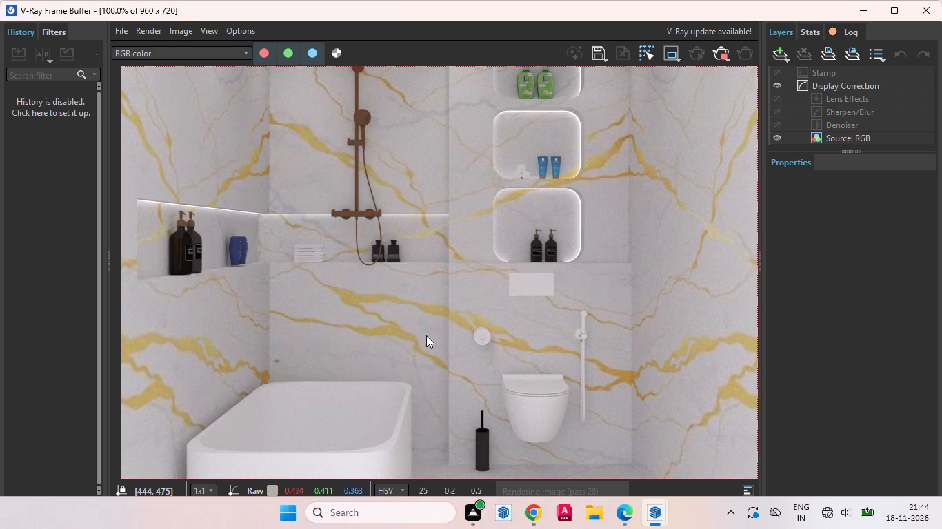
scroll(368, 439, "up", 1)
scroll(377, 384, "down", 1)
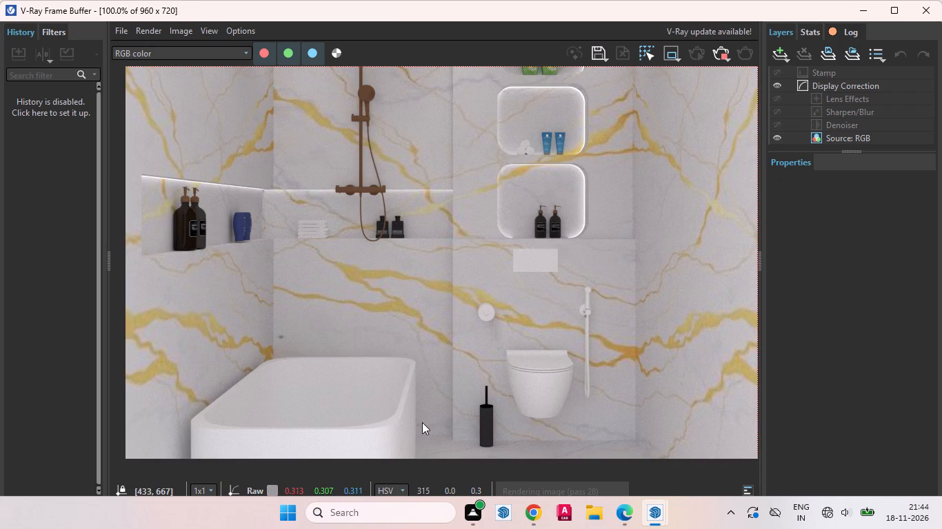
middle_click_drag(422, 423, 377, 349)
scroll(539, 397, "up", 1)
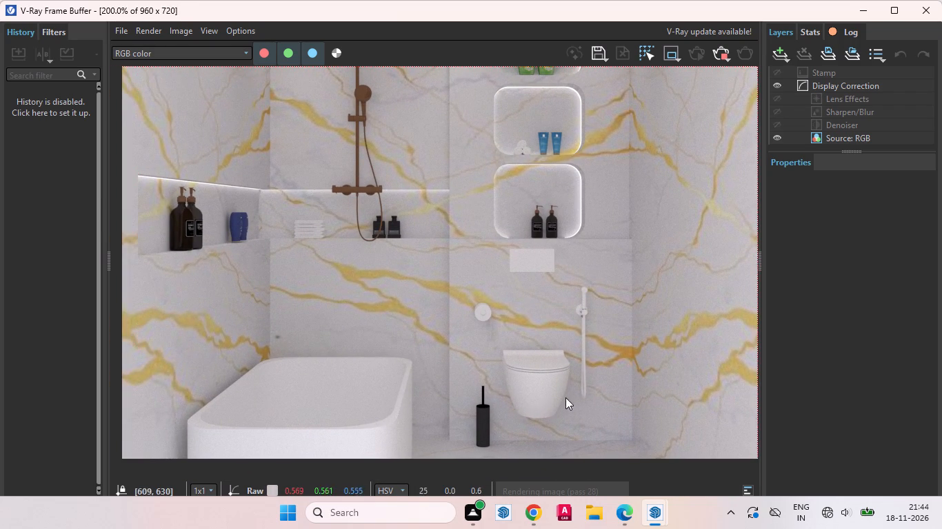
scroll(657, 247, "up", 1)
scroll(509, 332, "down", 1)
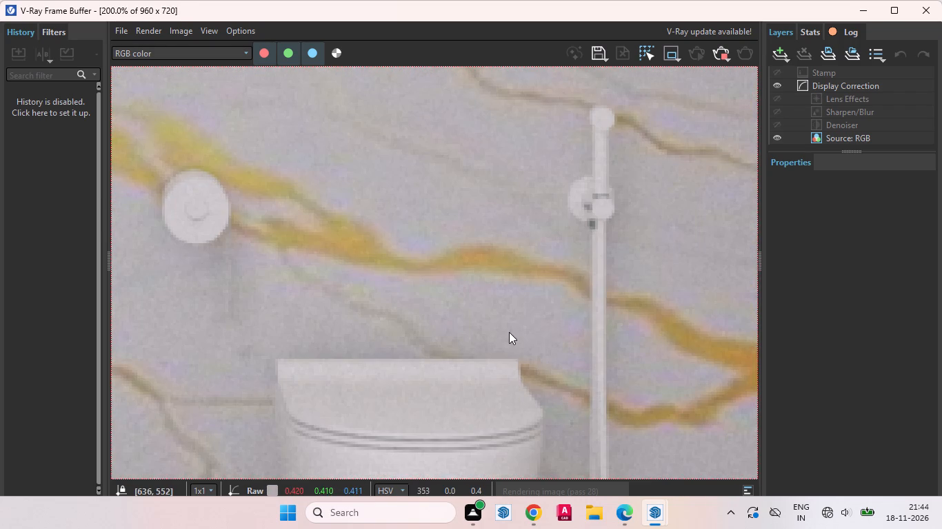
scroll(509, 332, "down", 1)
middle_click_drag(488, 320, 670, 377)
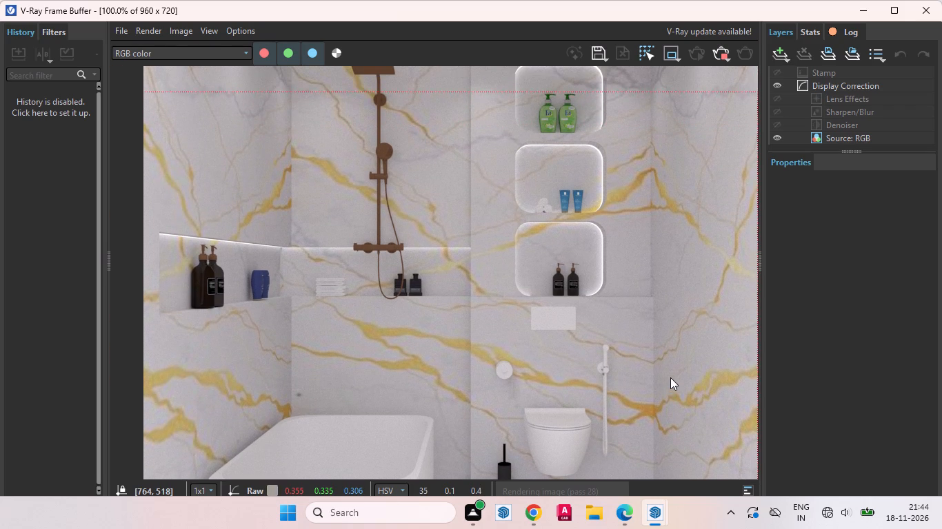
scroll(525, 327, "down", 1)
scroll(357, 290, "up", 1)
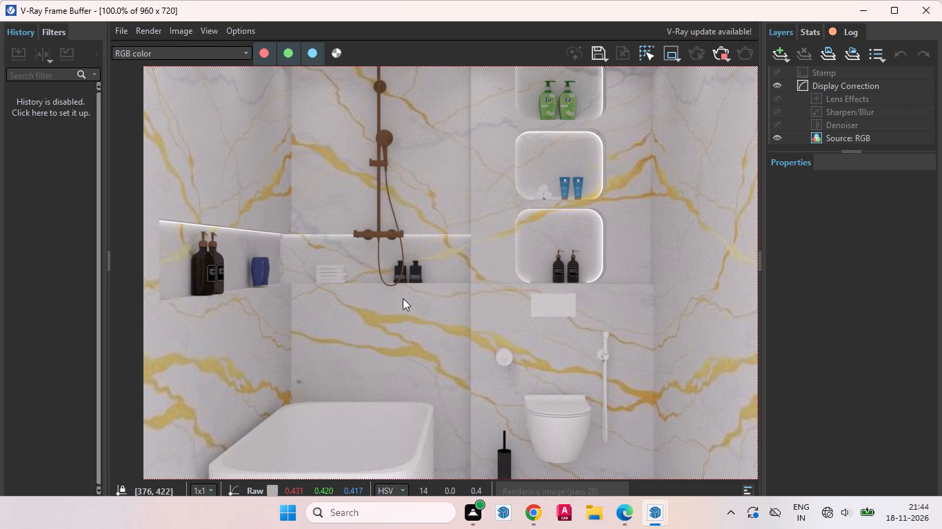
middle_click_drag(403, 298, 407, 327)
scroll(407, 327, "down", 1)
scroll(310, 300, "up", 1)
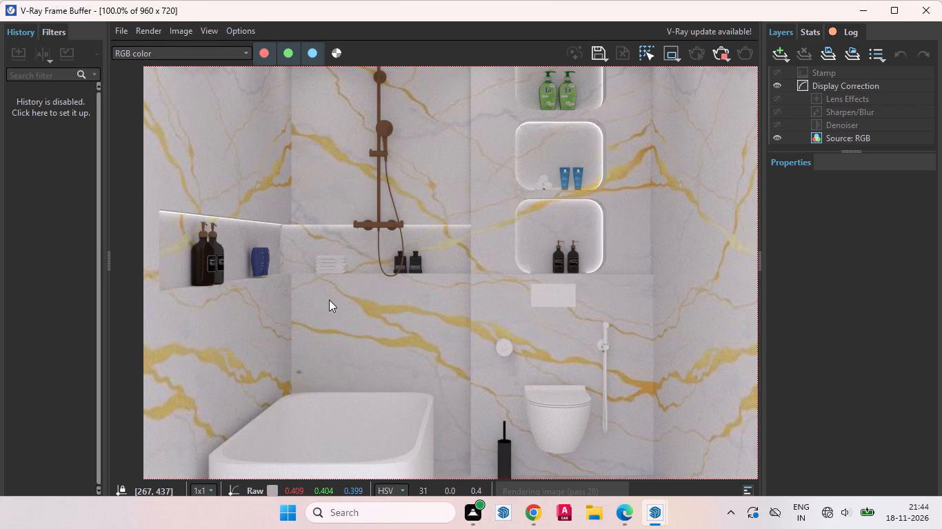
scroll(188, 284, "up", 1)
scroll(234, 309, "down", 1)
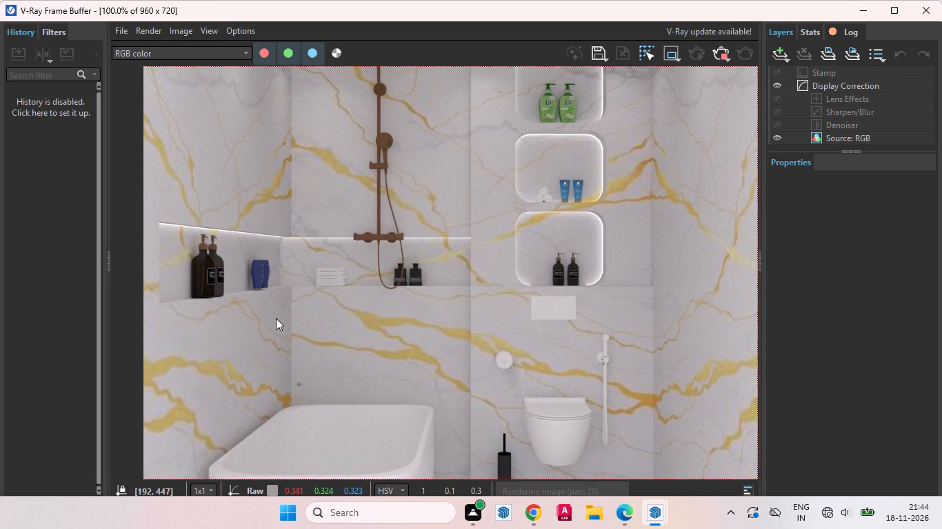
scroll(276, 318, "down", 1)
scroll(405, 351, "down", 1)
scroll(448, 329, "up", 1)
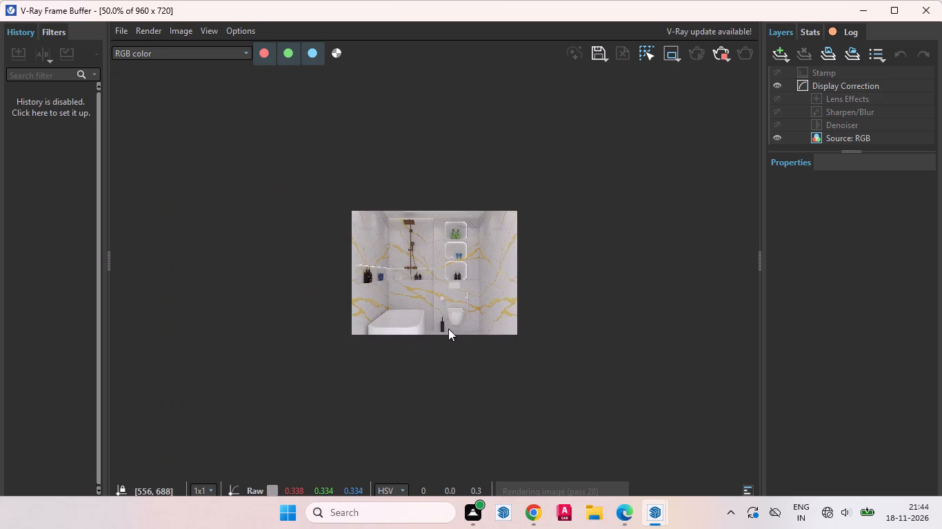
scroll(497, 196, "up", 2)
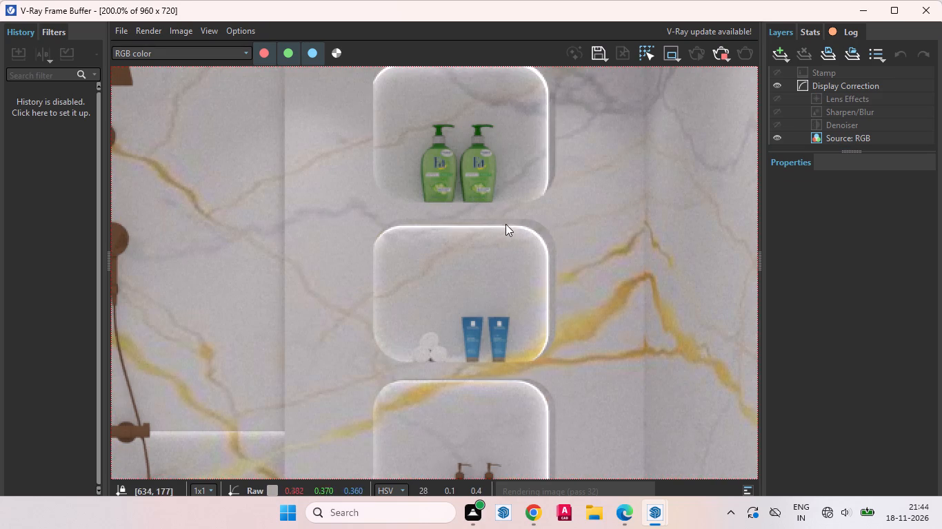
middle_click_drag(563, 256, 703, 384)
scroll(442, 331, "down", 1)
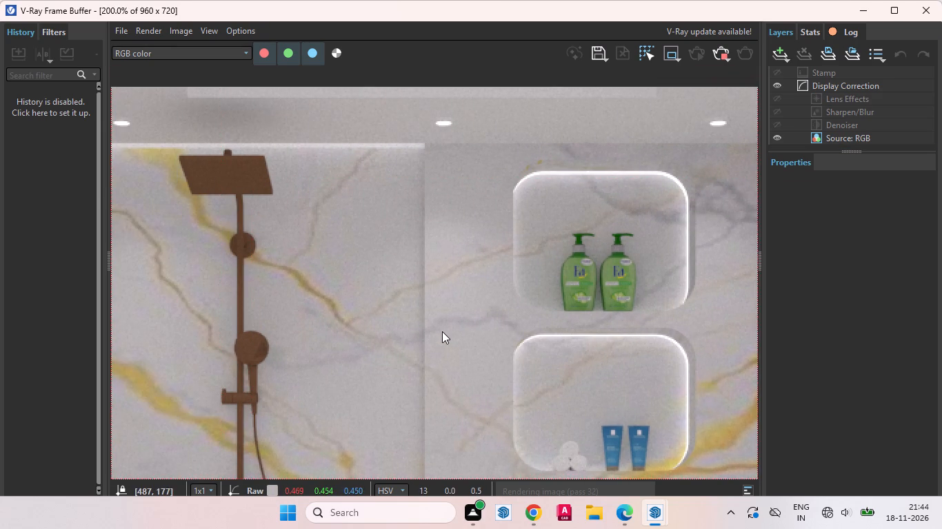
scroll(381, 288, "down", 1)
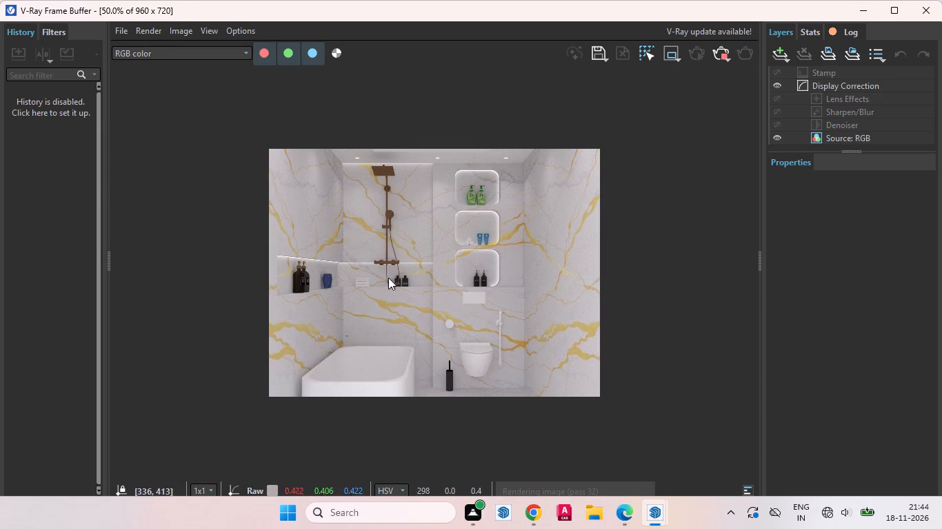
scroll(401, 157, "up", 1)
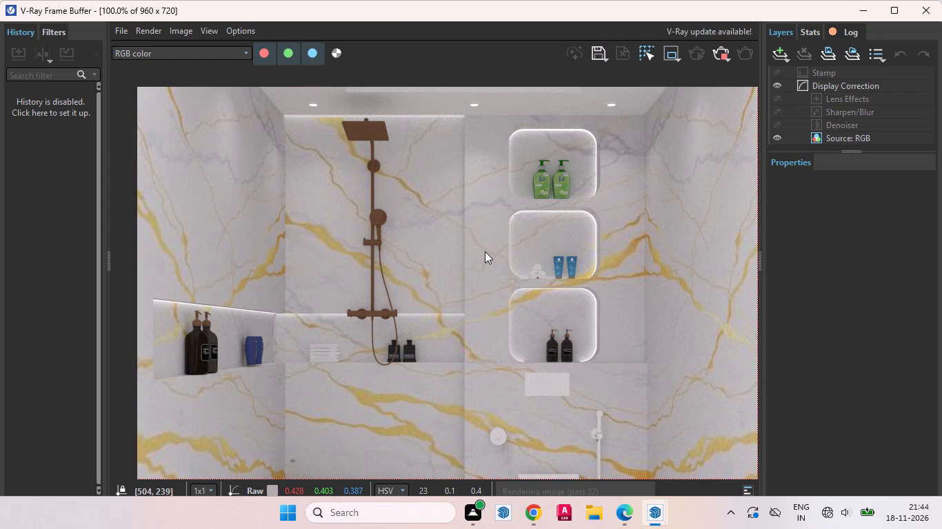
scroll(485, 251, "down", 1)
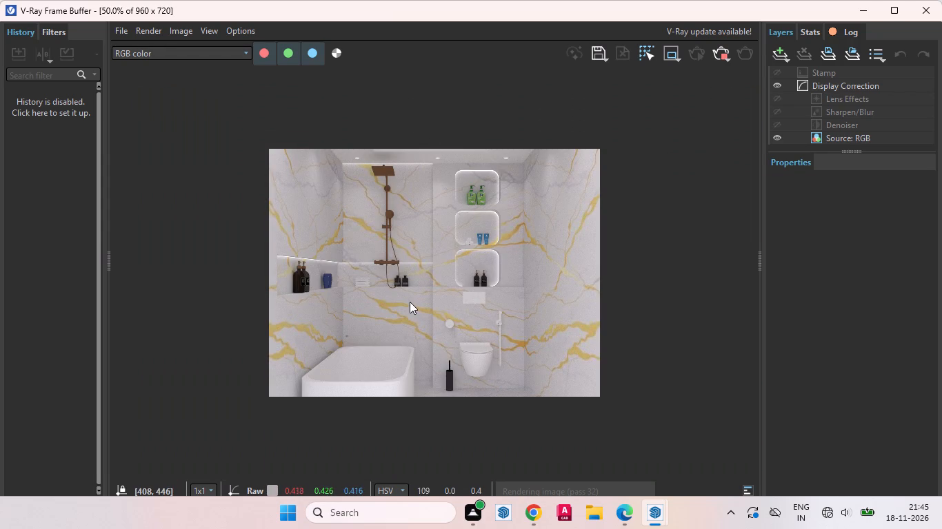
scroll(417, 319, "up", 1)
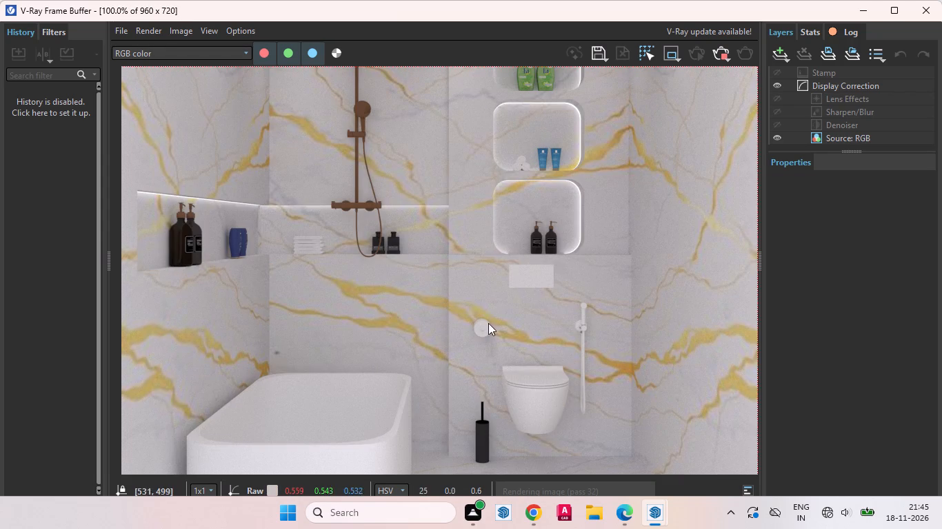
Inspect the progressing bathroom render both overall and close up, checking the marble walls, lit niches, shower fittings, bathtub and toilet area.
middle_click_drag(472, 318, 372, 280)
scroll(503, 282, "down", 1)
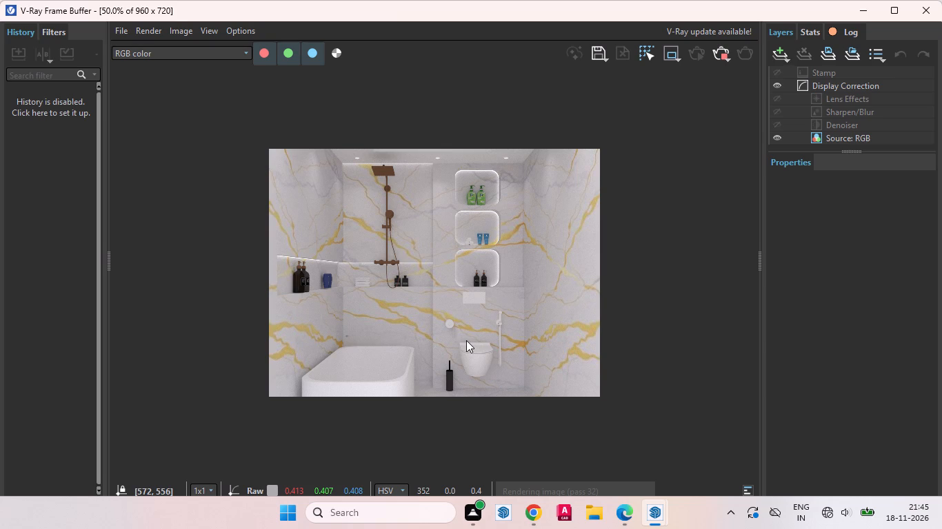
scroll(351, 314, "up", 1)
middle_click_drag(352, 318, 529, 338)
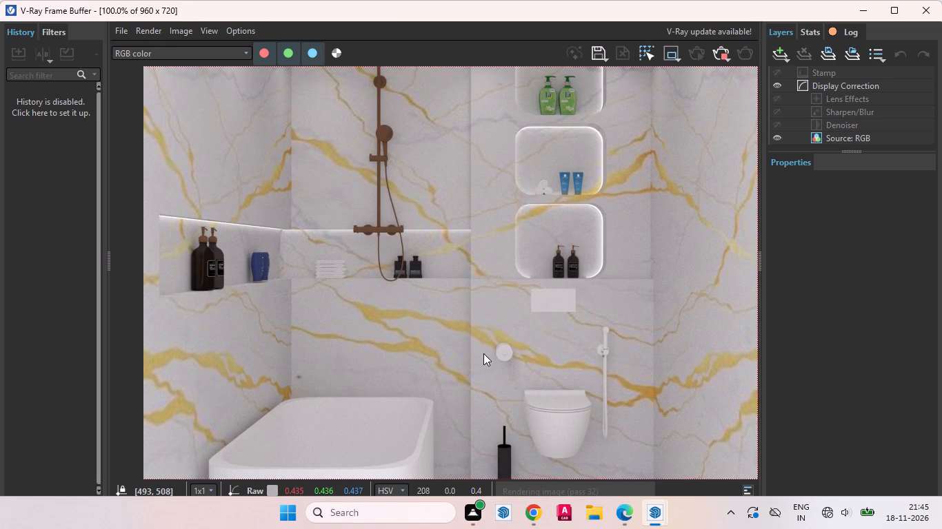
scroll(483, 353, "down", 1)
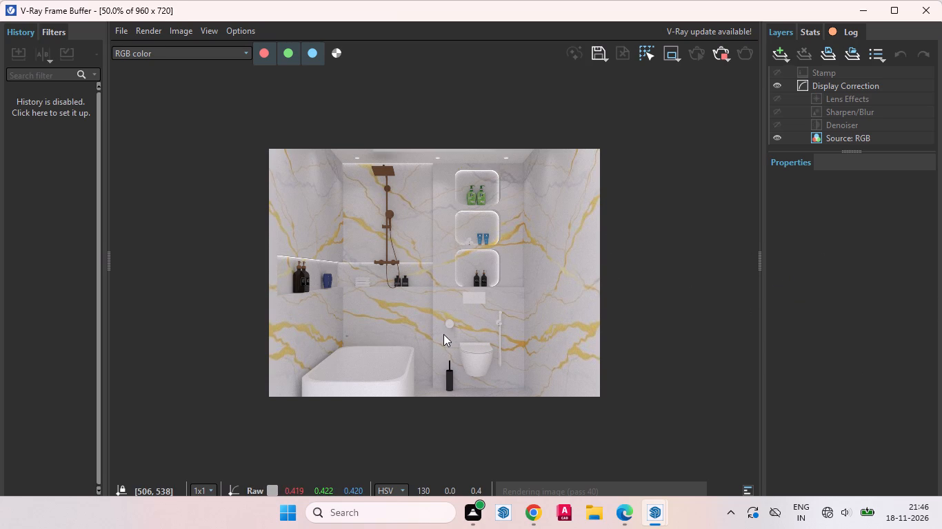
scroll(443, 334, "up", 1)
scroll(587, 349, "down", 1)
middle_click_drag(430, 298, 429, 298)
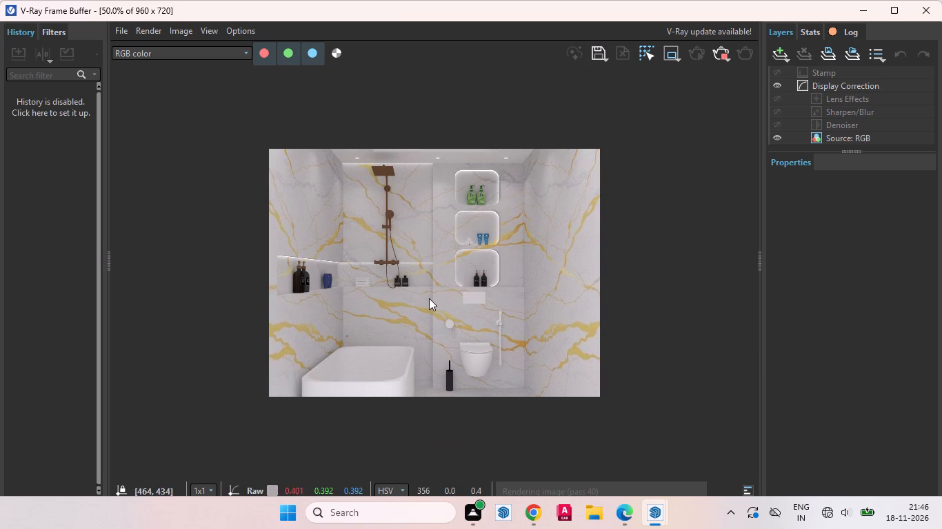
middle_click_drag(429, 298, 499, 264)
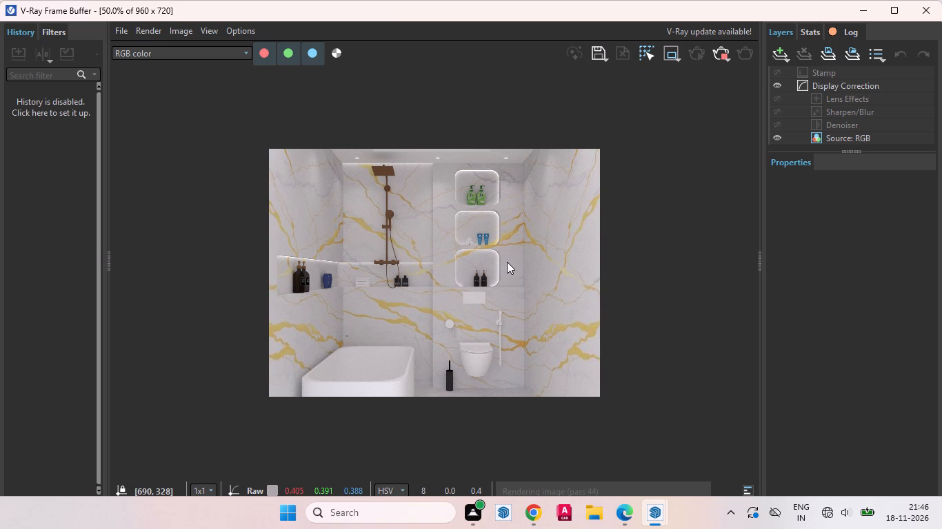
scroll(486, 262, "up", 1)
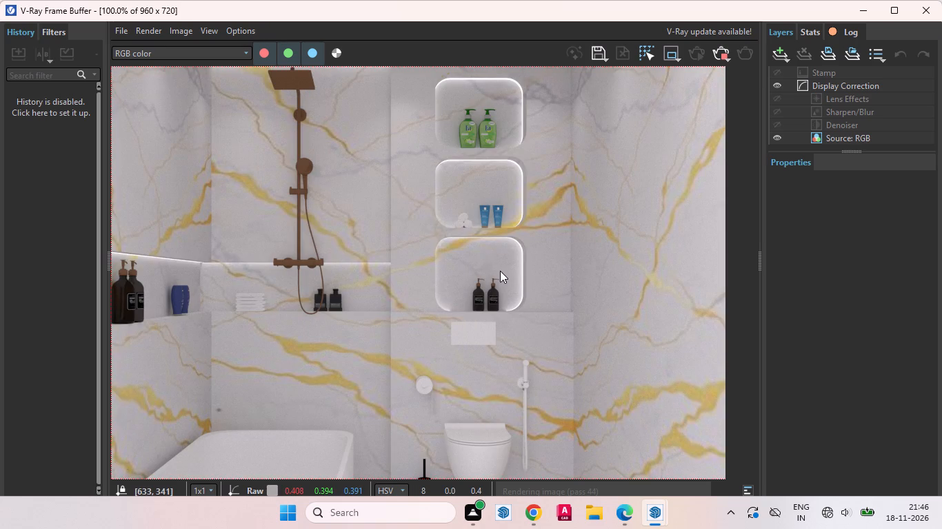
scroll(500, 271, "down", 1)
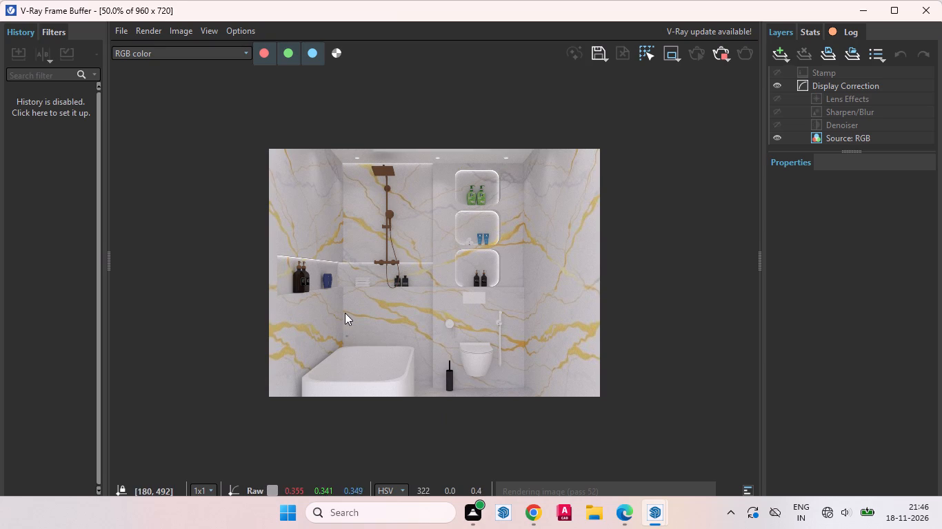
scroll(348, 312, "up", 1)
scroll(428, 314, "down", 1)
scroll(402, 355, "up", 1)
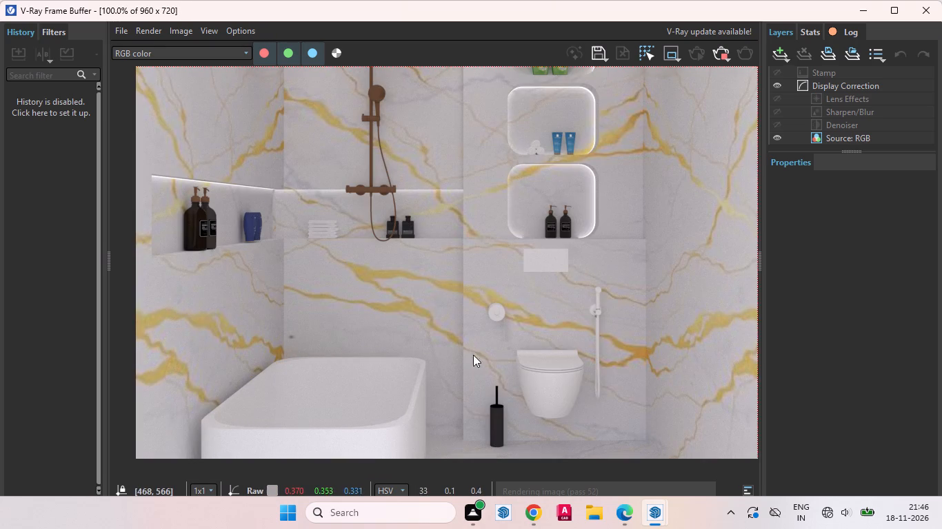
middle_click_drag(632, 386, 612, 301)
scroll(543, 351, "down", 1)
scroll(345, 272, "up", 1)
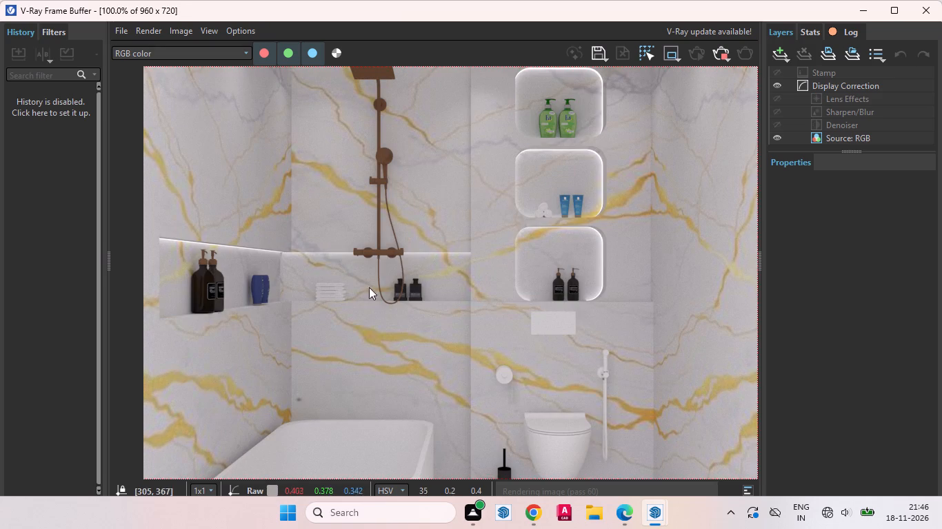
scroll(427, 348, "down", 1)
scroll(349, 318, "up", 2)
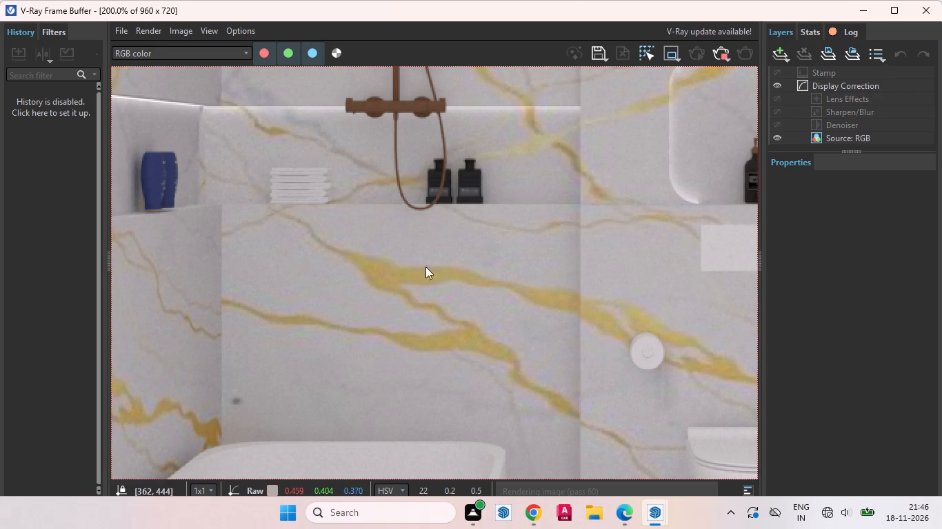
scroll(441, 282, "down", 2)
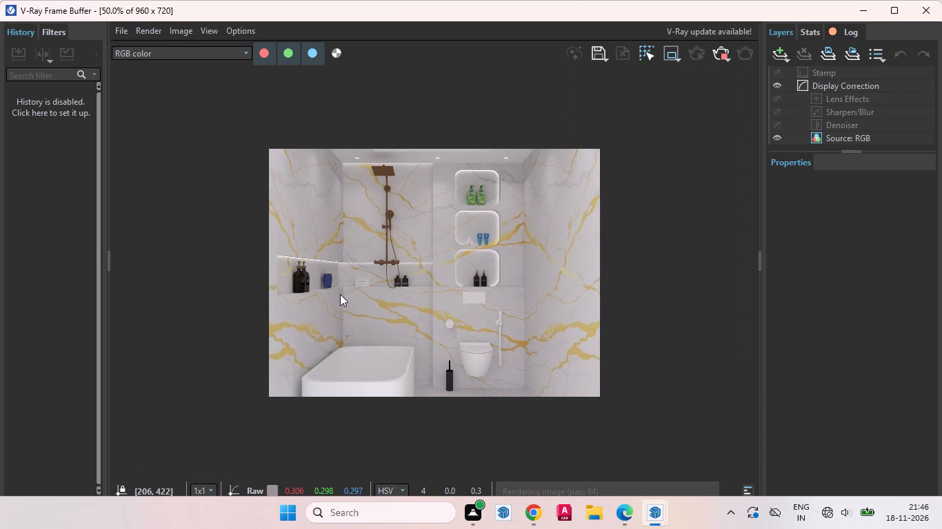
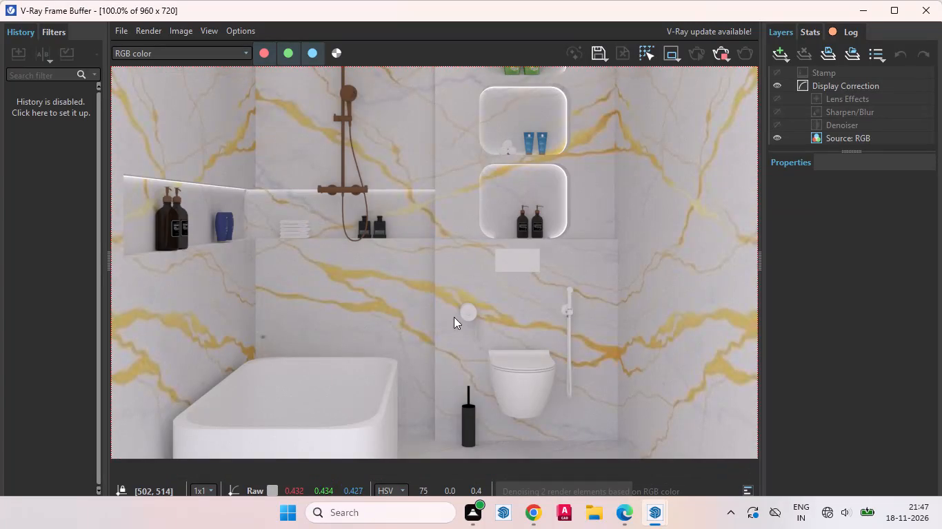
Leave the render window and scale the folded towel stack in the shower wall niche wider and taller.
scroll(408, 338, "down", 1)
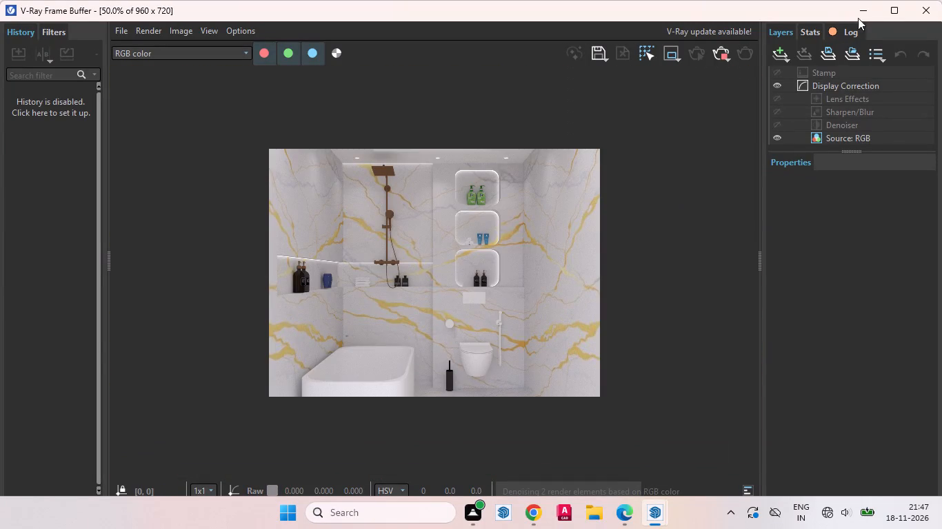
left_click(861, 10)
scroll(443, 278, "down", 5)
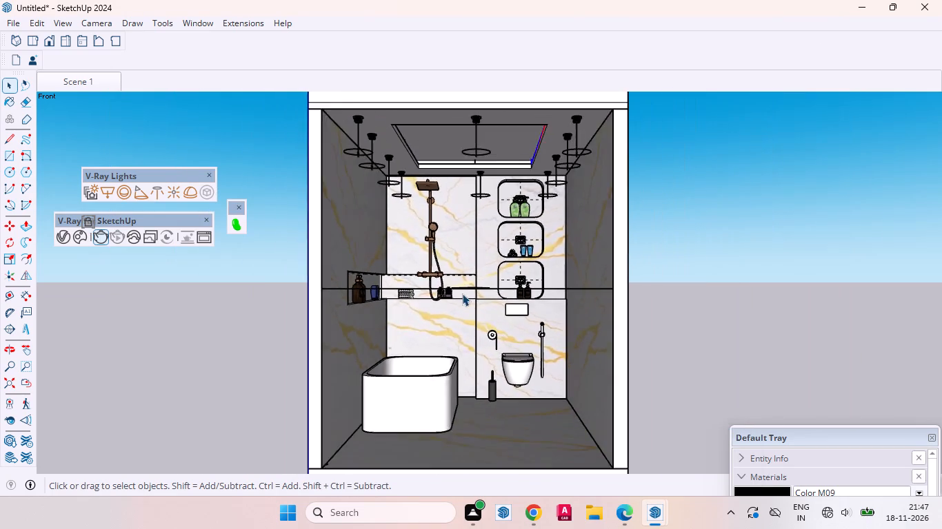
scroll(462, 293, "down", 3)
left_click(619, 283)
middle_click_drag(556, 342, 332, 384)
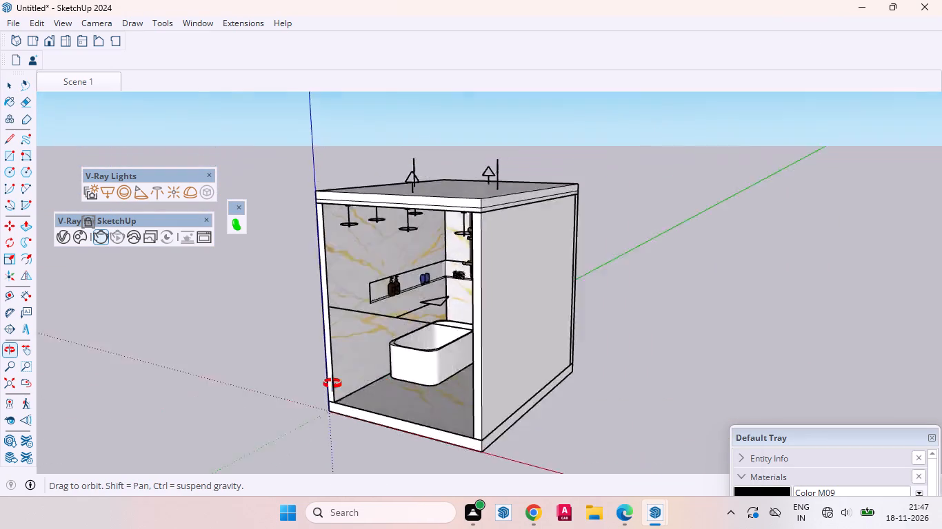
middle_click_drag(332, 384, 630, 309)
scroll(481, 284, "up", 12)
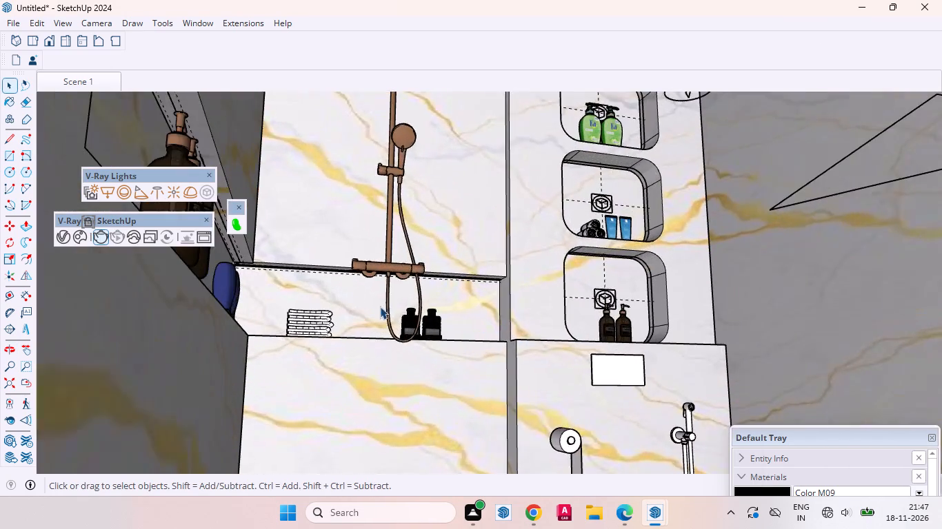
middle_click_drag(508, 351, 443, 406)
left_click(328, 315)
scroll(328, 315, "up", 7)
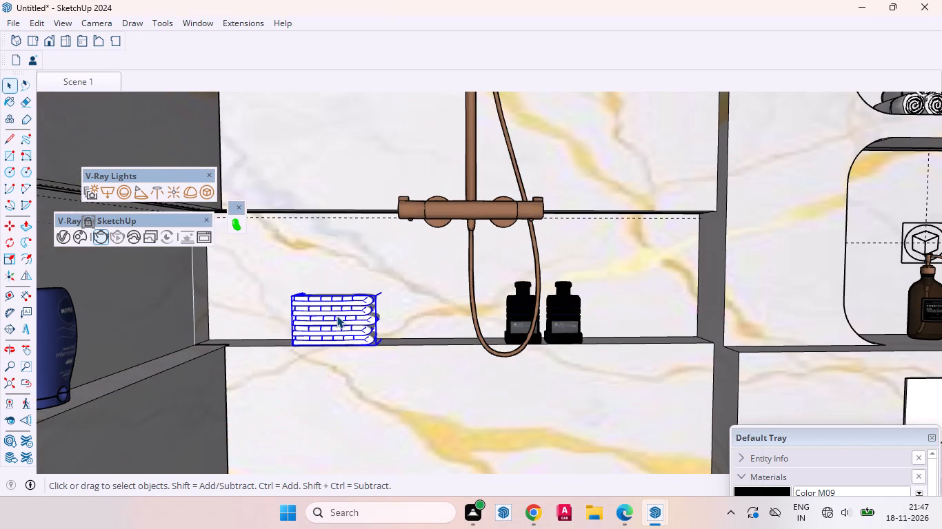
key("s")
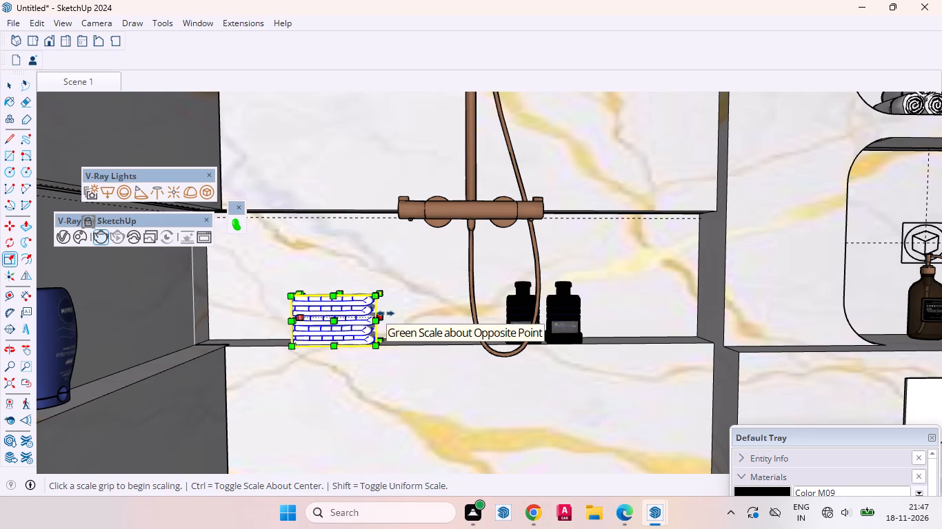
left_click(385, 313)
left_click(419, 314)
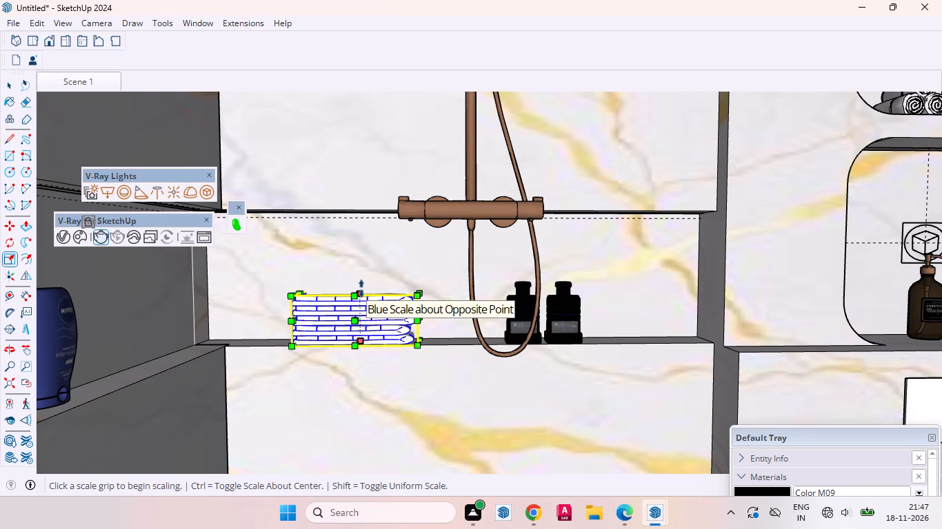
left_click(361, 289)
left_click(364, 276)
Stretch the towel stack slightly further at both ends and raise its height in two more scalings, finishing the Scale command.
middle_click_drag(383, 306, 311, 302)
left_click(436, 309)
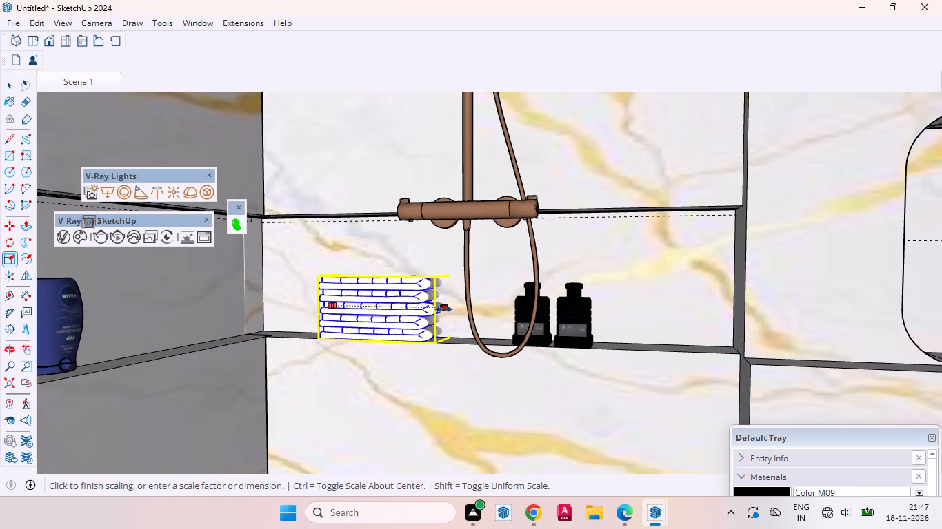
left_click(443, 309)
middle_click_drag(351, 307, 480, 308)
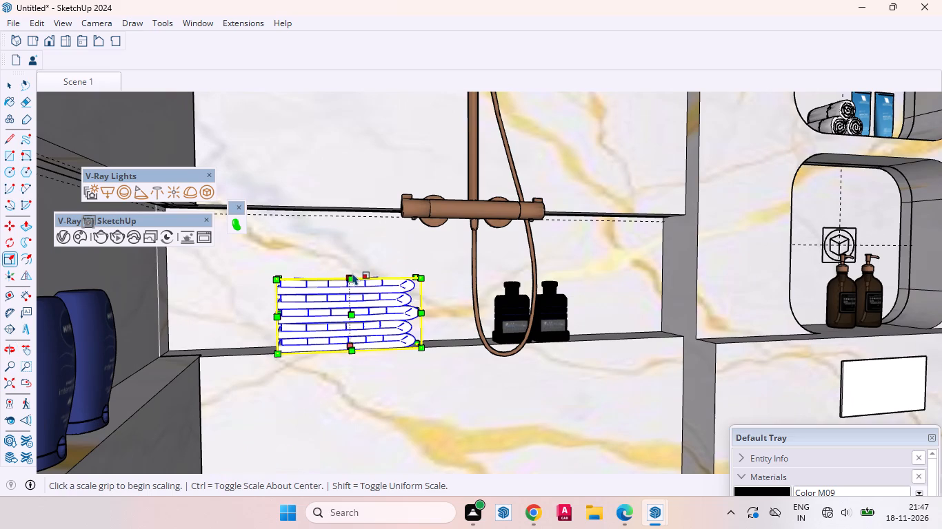
left_click(353, 272)
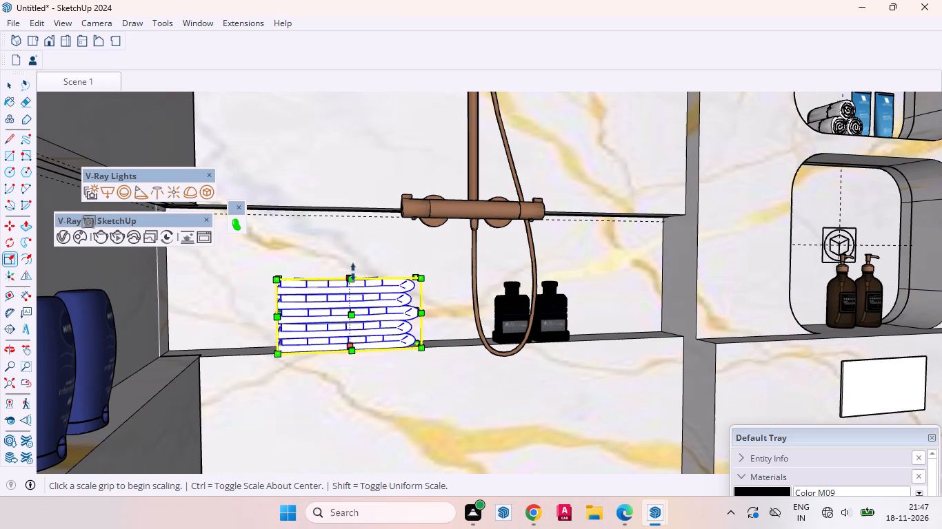
left_click(354, 266)
middle_click_drag(263, 311, 294, 315)
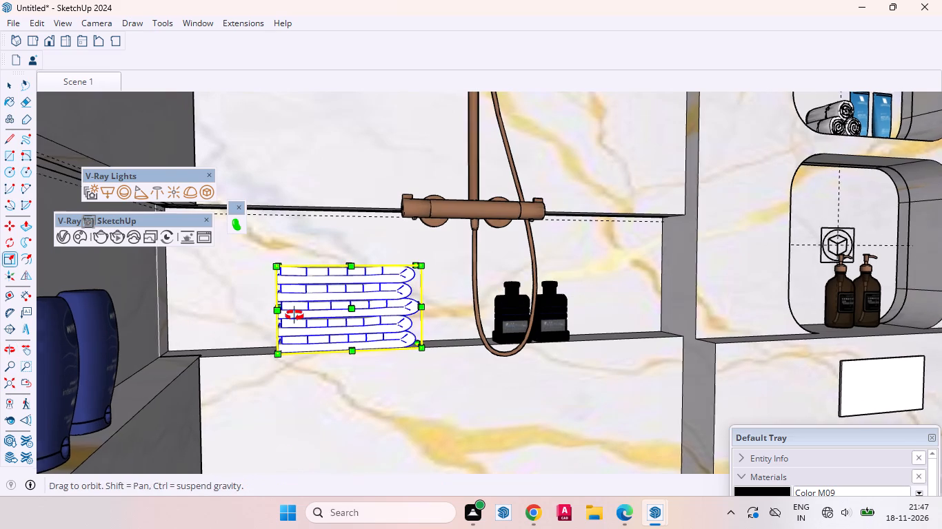
middle_click_drag(294, 315, 308, 318)
left_click(279, 307)
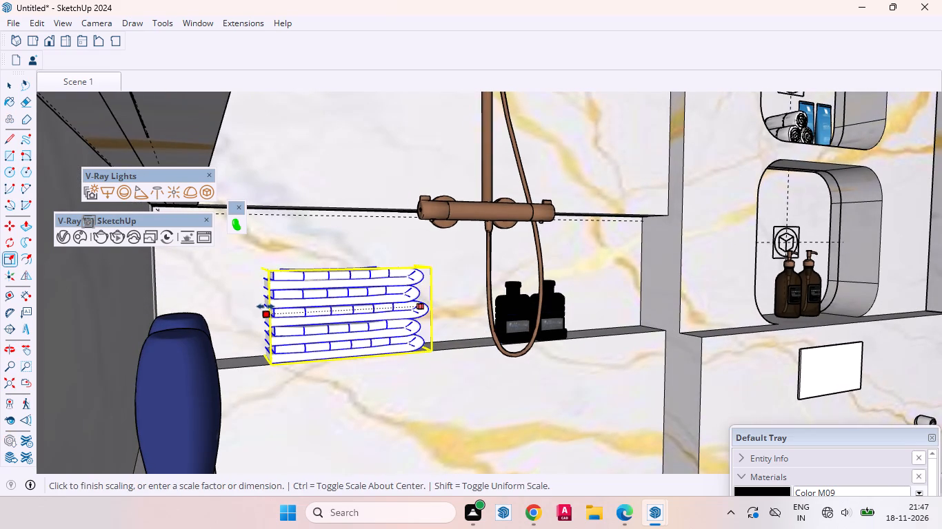
left_click(265, 307)
middle_click_drag(324, 311, 291, 329)
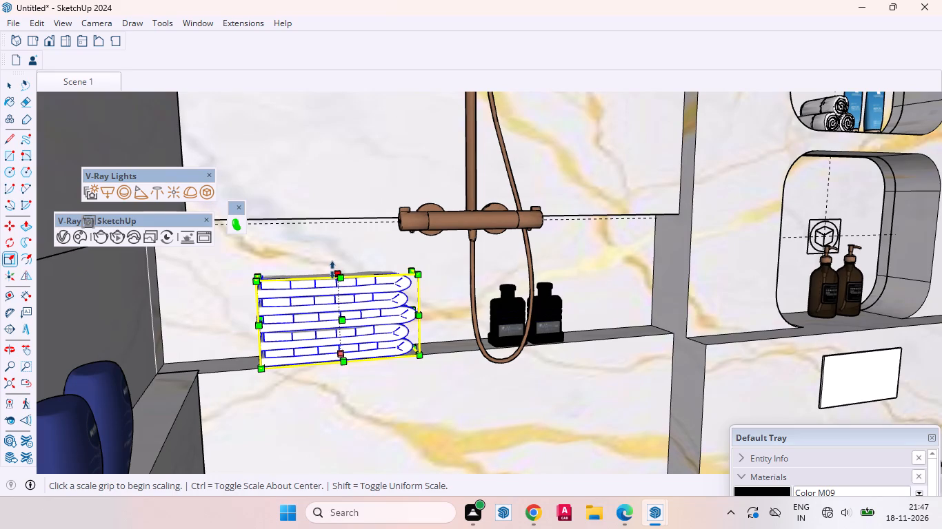
left_click(334, 270)
left_click(334, 266)
middle_click_drag(352, 301, 314, 271)
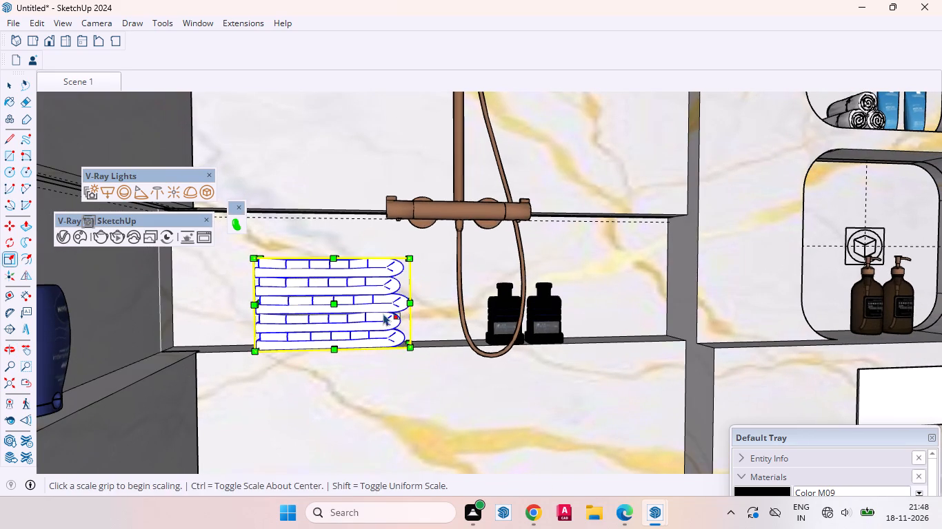
key("space")
Clear the towel selection and restore the Scene 1 camera view to check the resized towels from the front.
scroll(434, 350, "down", 20)
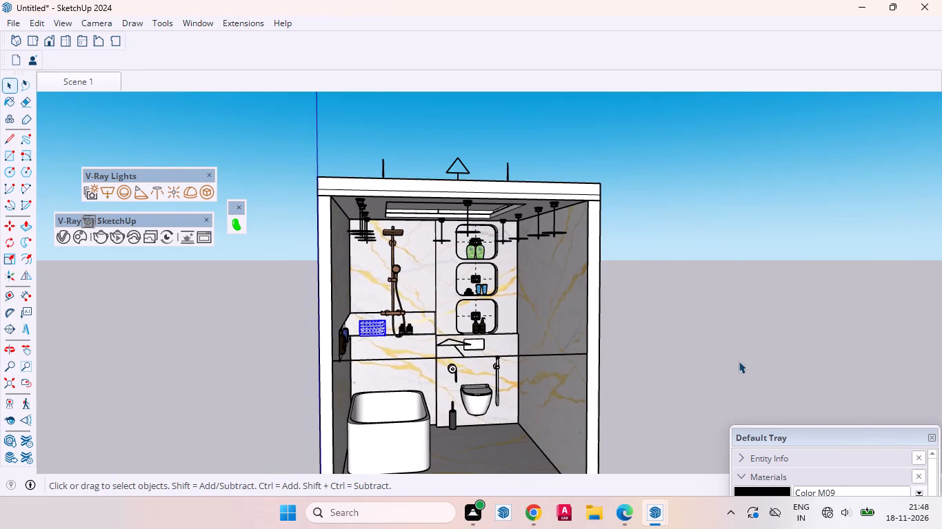
left_click(740, 355)
left_click(74, 85)
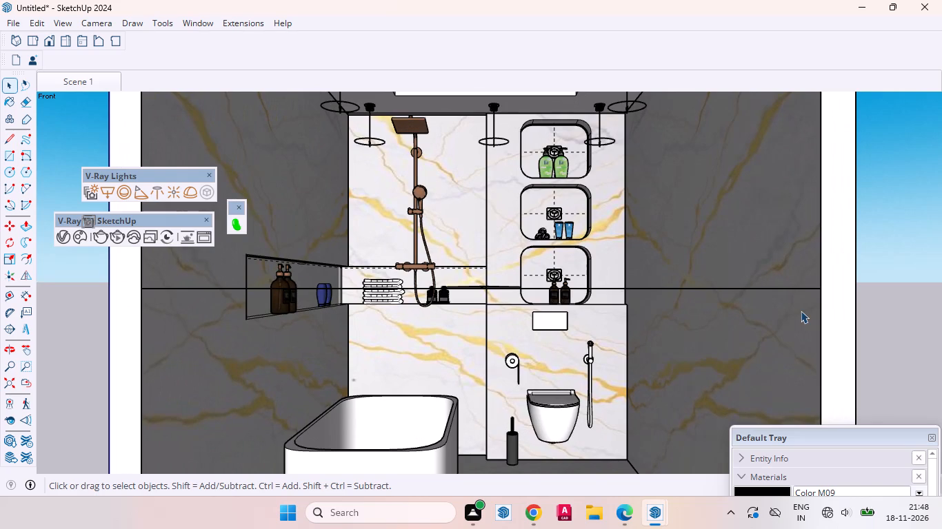
scroll(417, 226, "up", 1)
left_click(416, 208)
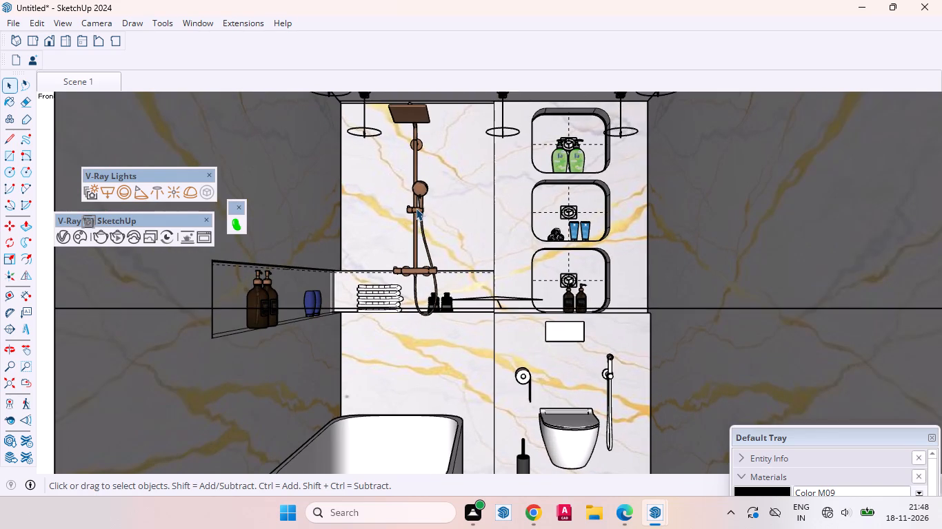
scroll(441, 276, "down", 3)
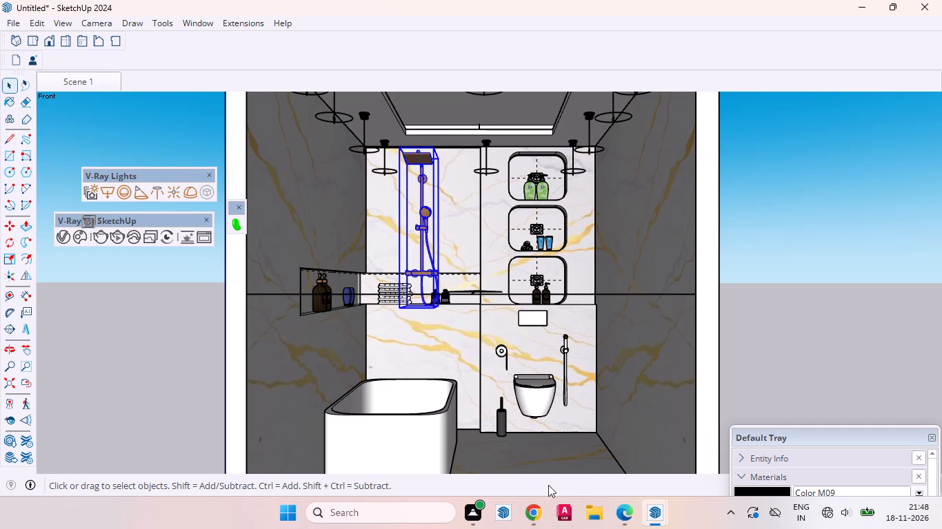
Save the rendered image from the V-Ray Frame Buffer as a PNG named bathroom in Documents, and close the frame buffer.
left_click(774, 458)
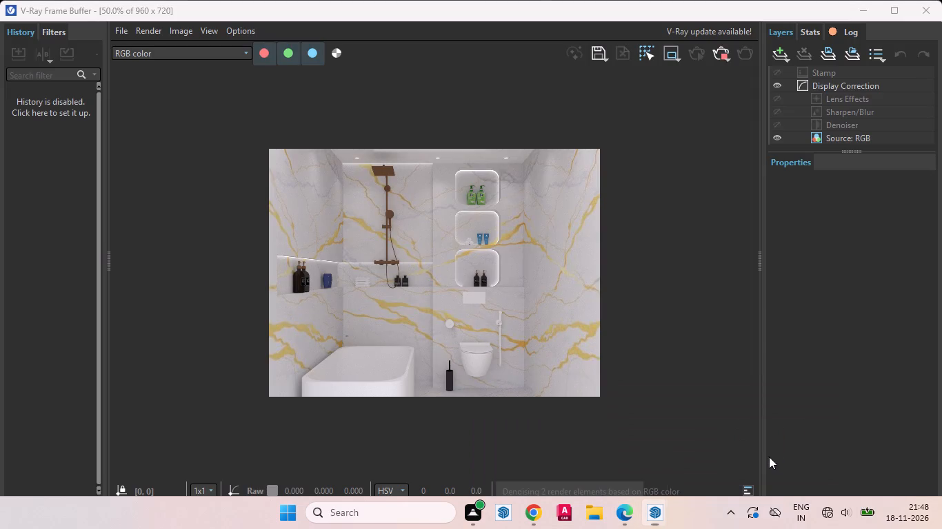
left_click(604, 61)
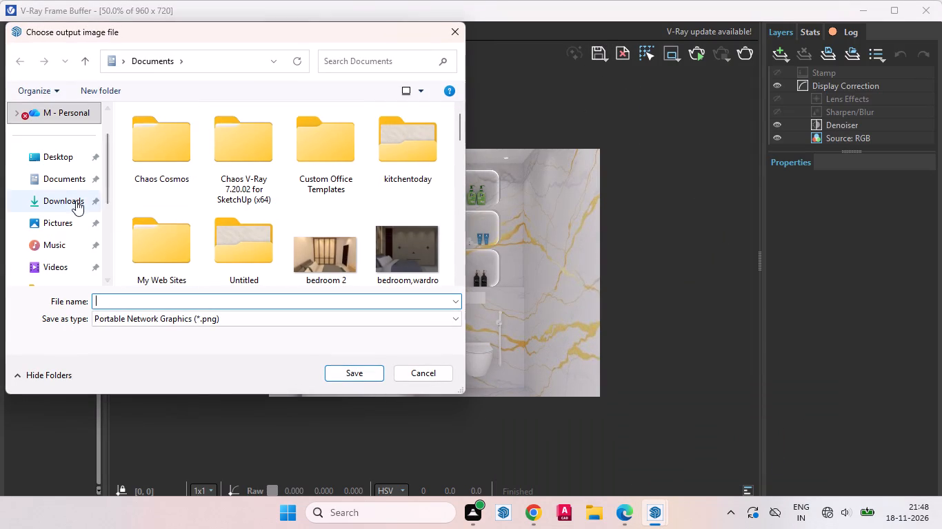
left_click(68, 178)
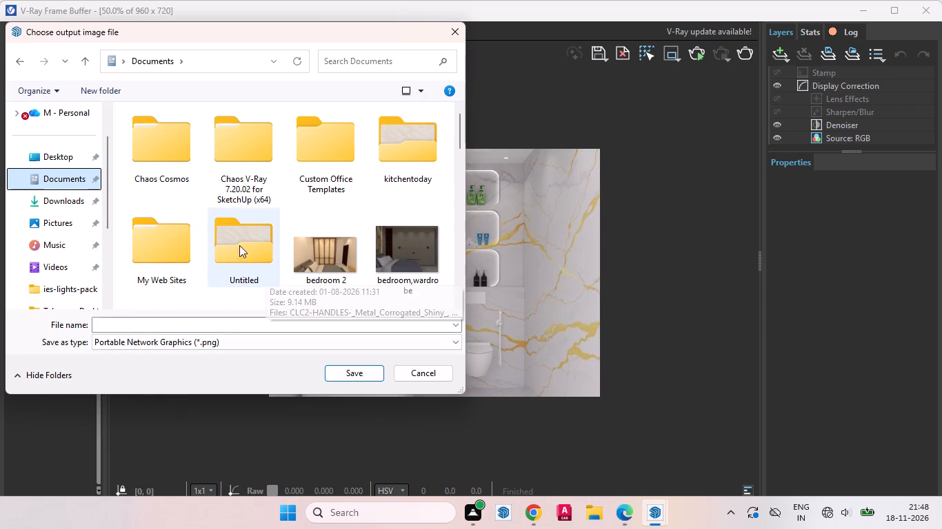
left_click(146, 322)
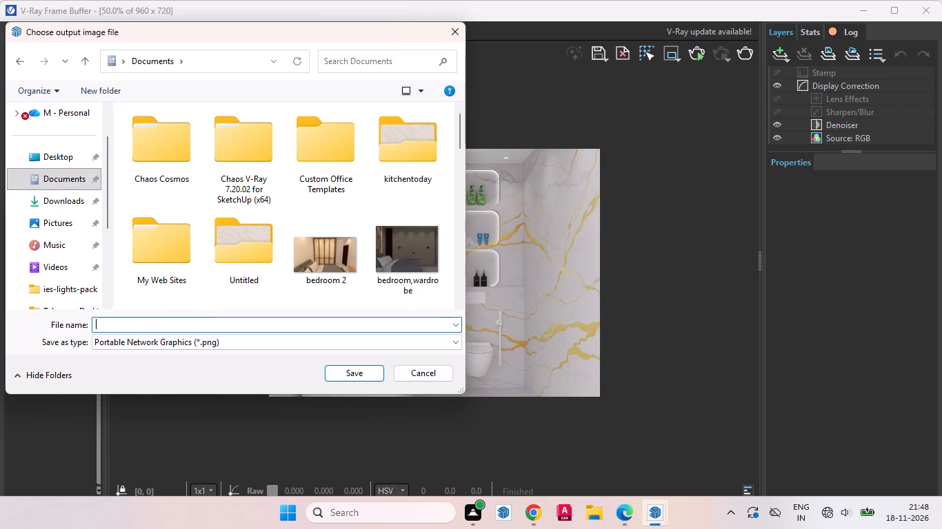
type("bathroom")
left_click(356, 373)
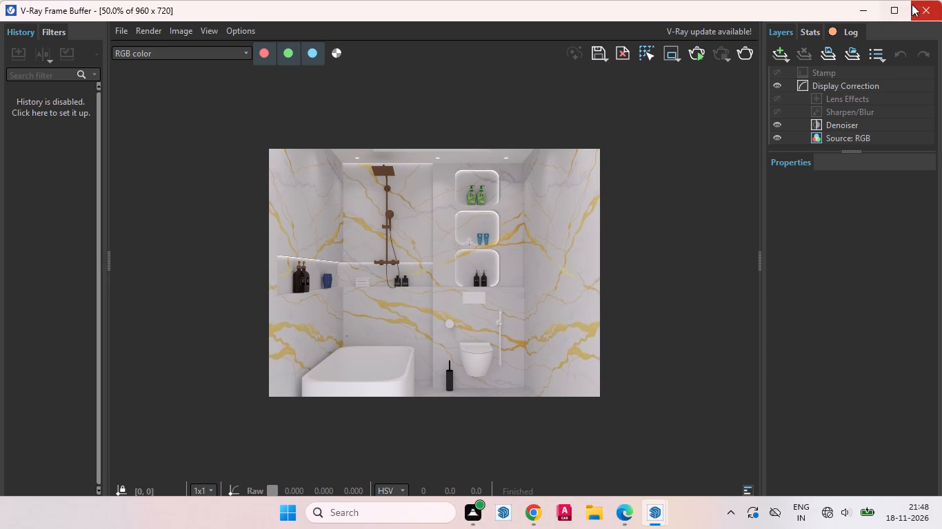
left_click(923, 3)
left_click(748, 211)
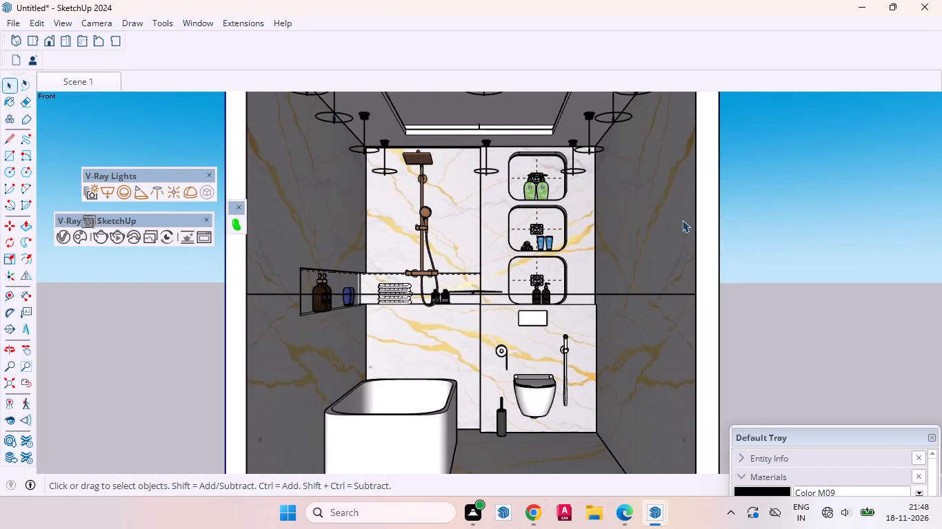
Start an interactive V-Ray render of the bathroom and tighten the front view so the room fills the frame.
left_click(63, 237)
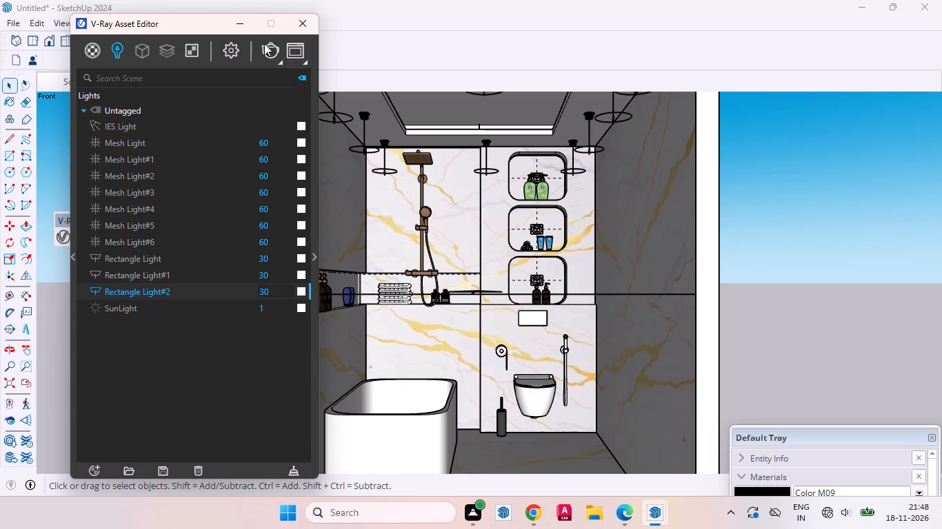
left_click(279, 61)
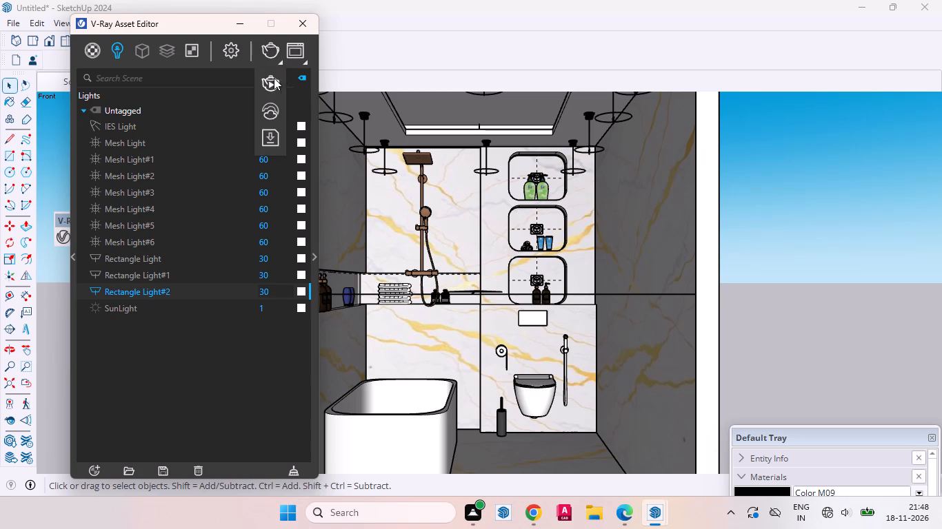
left_click(272, 79)
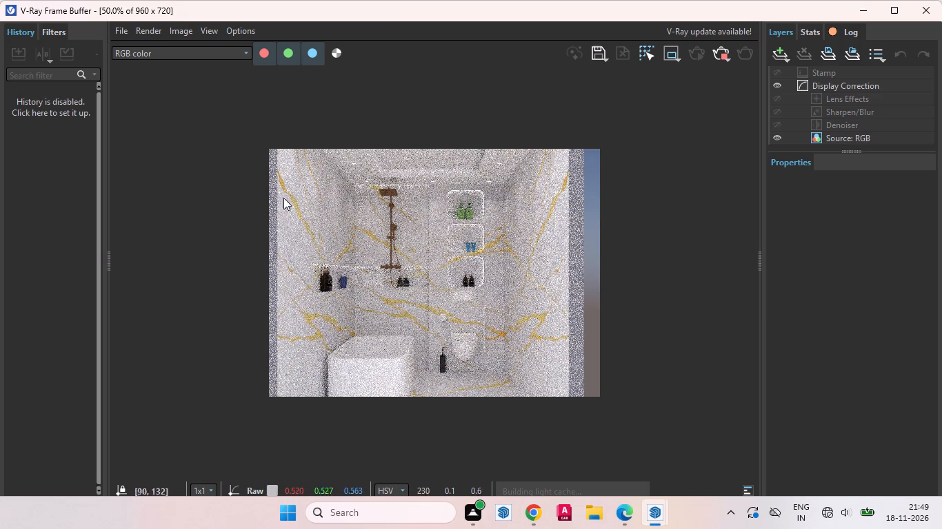
scroll(288, 285, "up", 1)
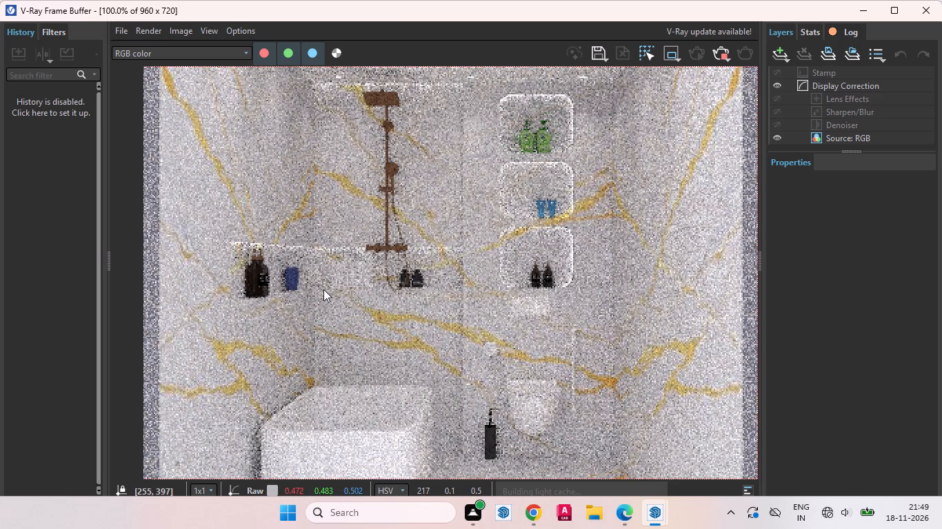
scroll(452, 326, "down", 1)
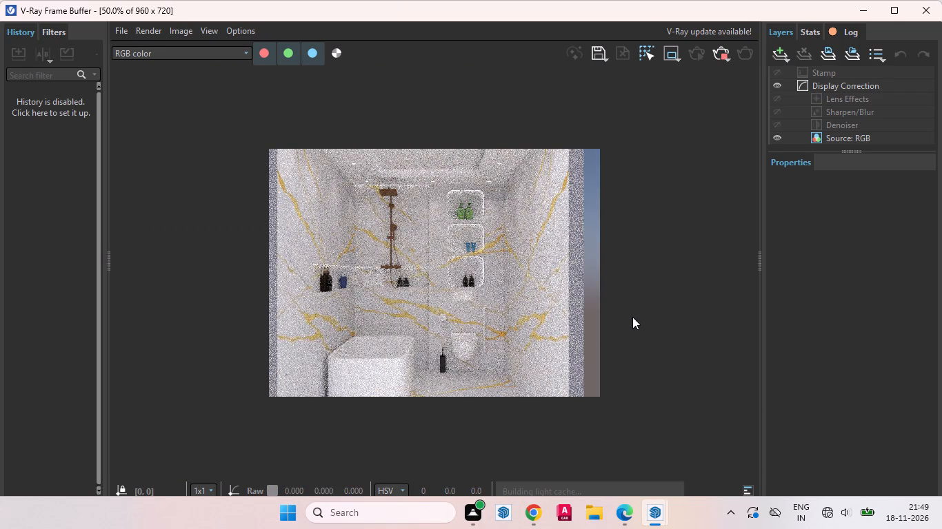
left_click(861, 12)
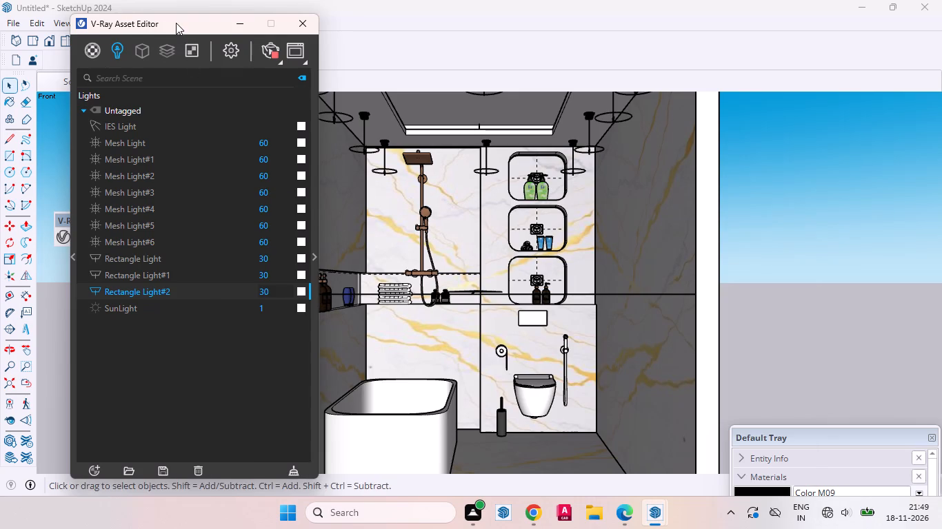
left_click_drag(176, 22, 56, 32)
scroll(329, 378, "up", 1)
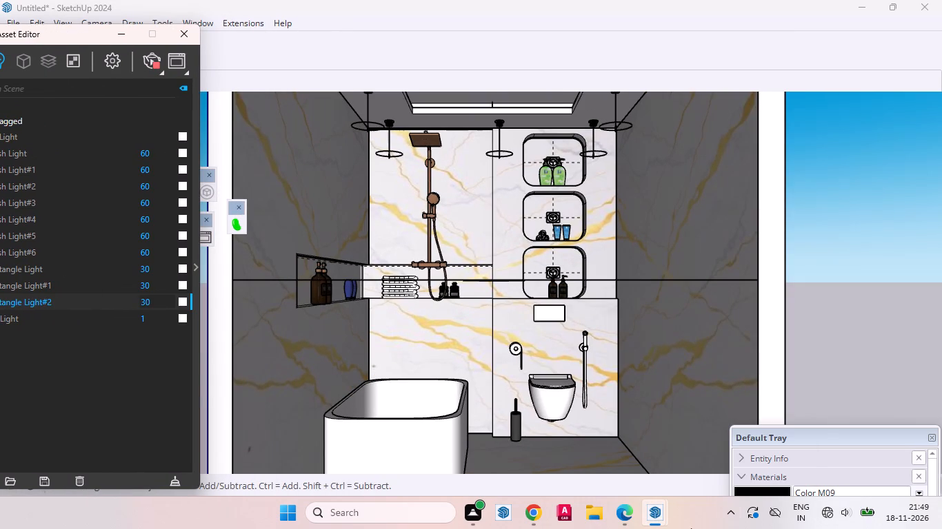
left_click(754, 446)
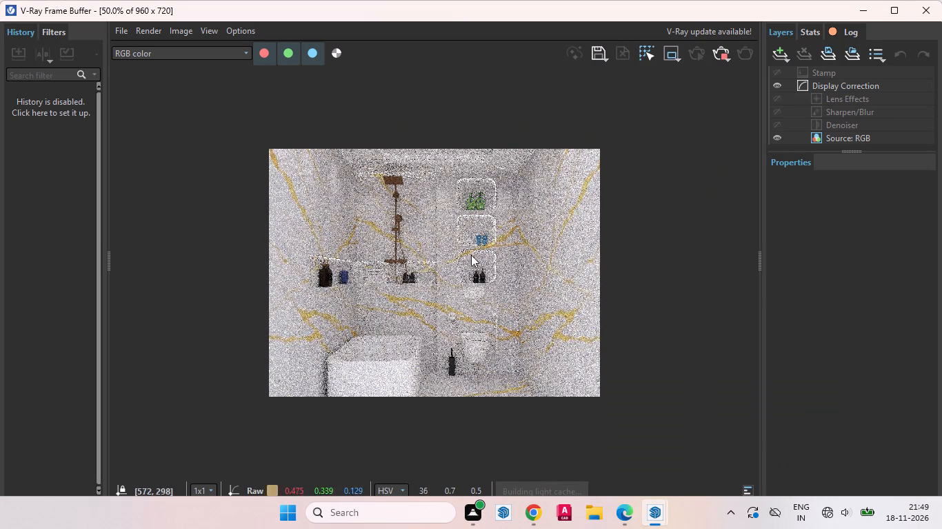
left_click(857, 13)
Set the intensity of Rectangle Light, Rectangle Light#1 and Rectangle Light#2 to 60 each, and bring back the interactive render for checking.
left_click_drag(71, 34, 154, 32)
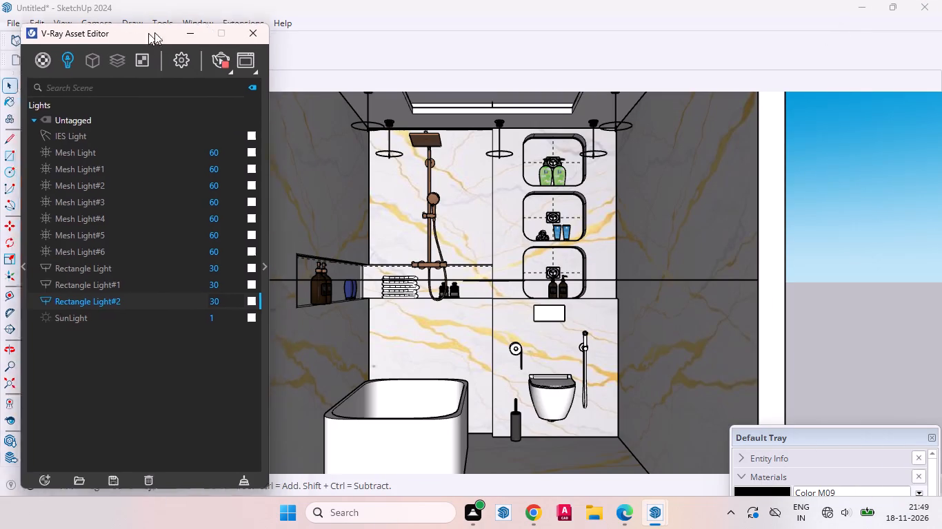
left_click_drag(154, 32, 263, 21)
left_click(335, 255)
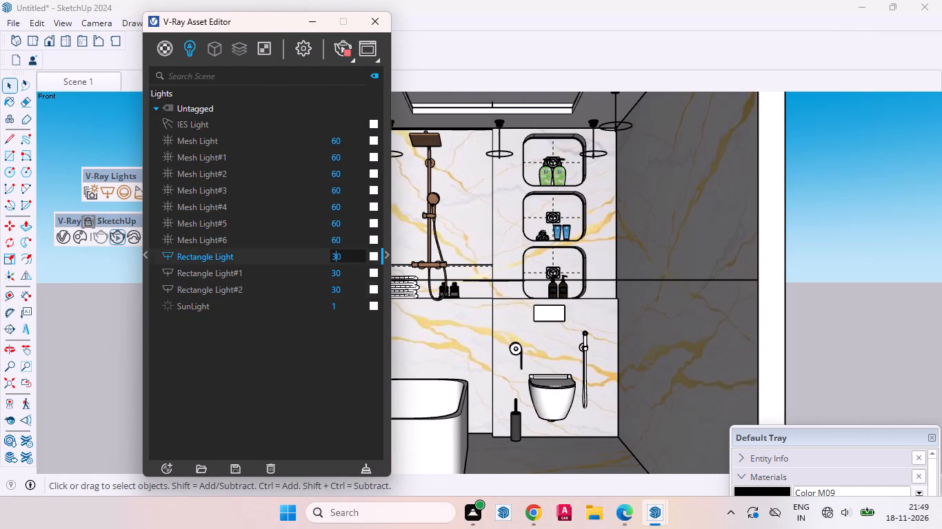
key("BackSpace")
key("6")
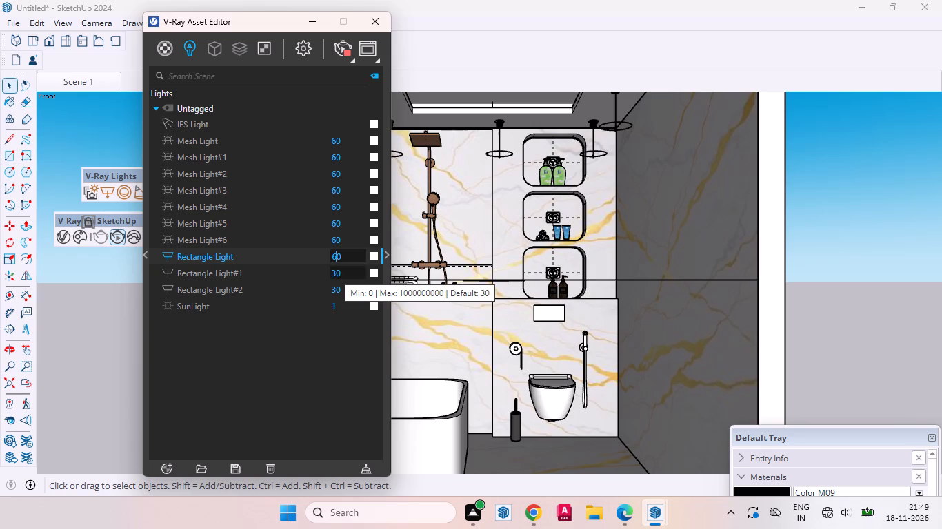
left_click(336, 273)
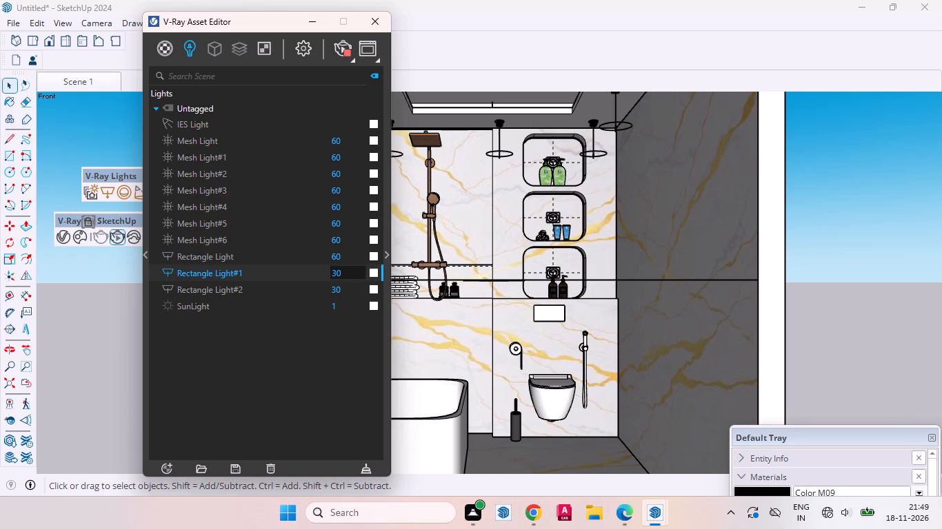
key("BackSpace")
key("6")
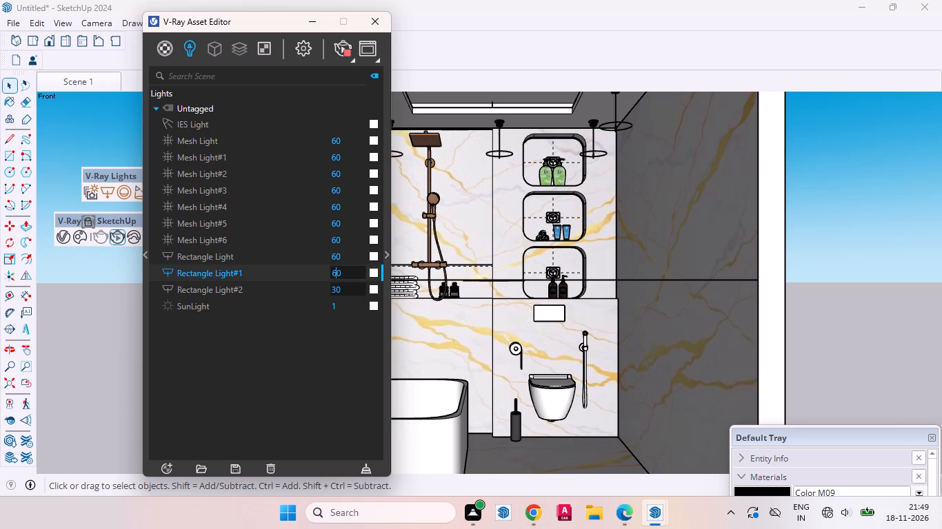
left_click(334, 290)
key("BackSpace")
key("6")
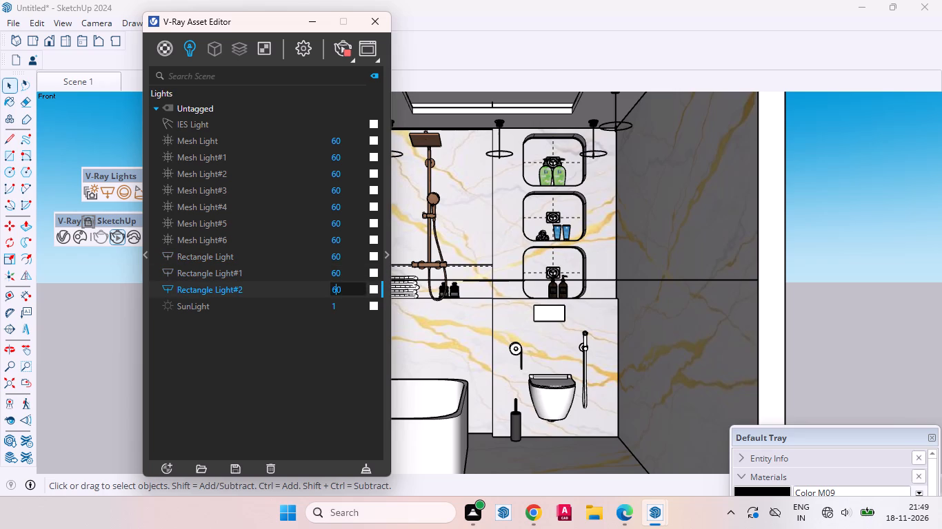
key("Return")
left_click(752, 457)
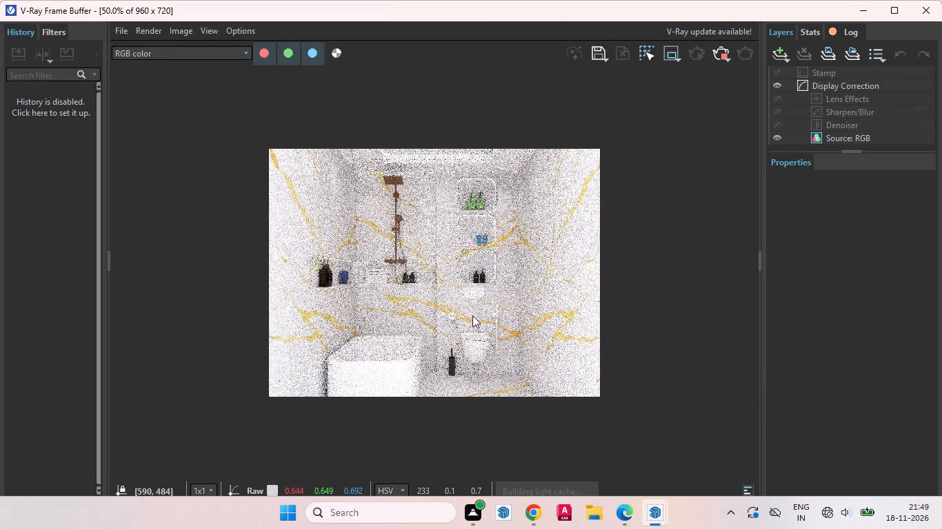
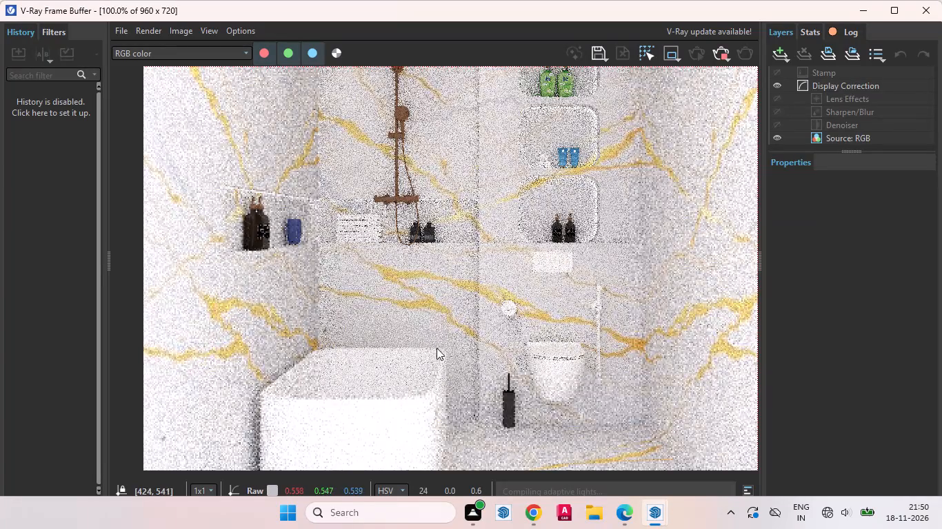
Examine the interactive bathroom render as a whole and up close, checking the lighting on the ceiling, shower, wall niches, bathtub and toilet.
scroll(437, 349, "down", 1)
scroll(357, 194, "up", 1)
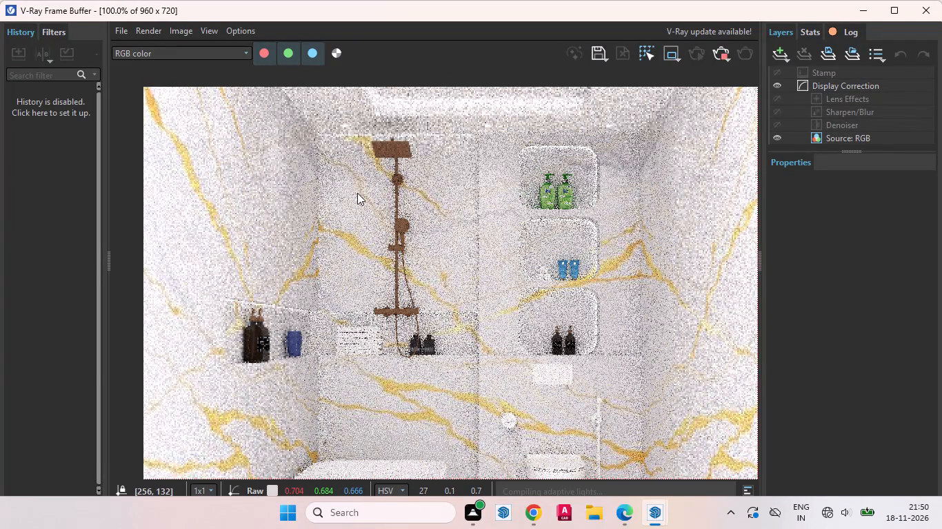
scroll(529, 386, "down", 1)
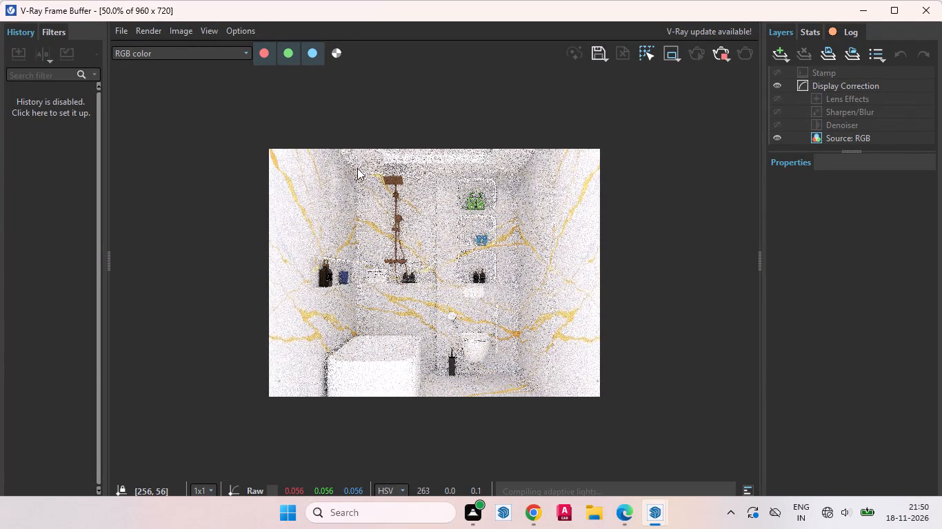
scroll(344, 174, "up", 1)
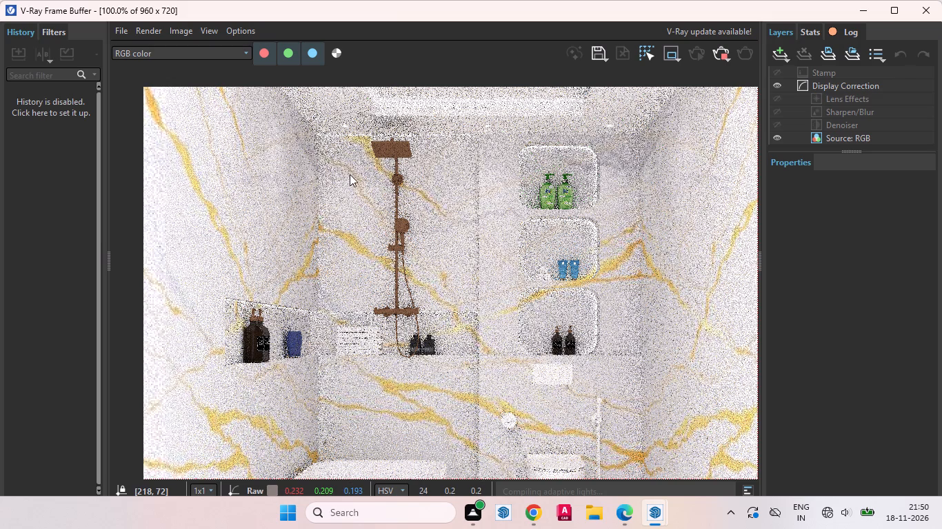
scroll(385, 131, "up", 1)
scroll(455, 180, "down", 1)
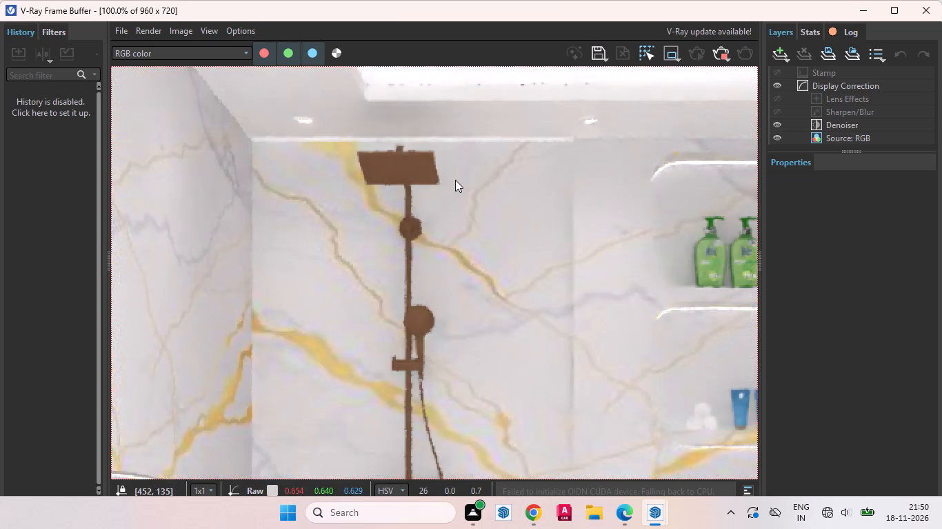
scroll(459, 185, "down", 1)
scroll(494, 271, "up", 1)
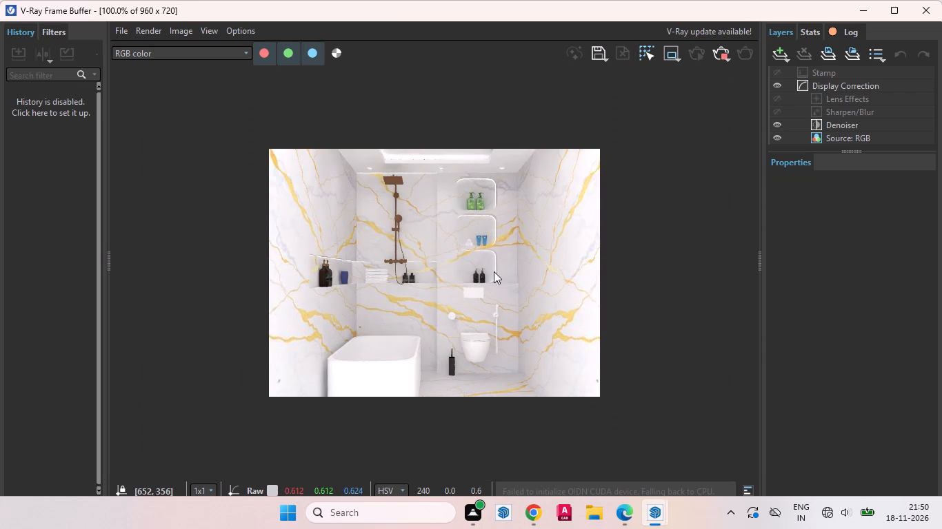
scroll(501, 288, "down", 1)
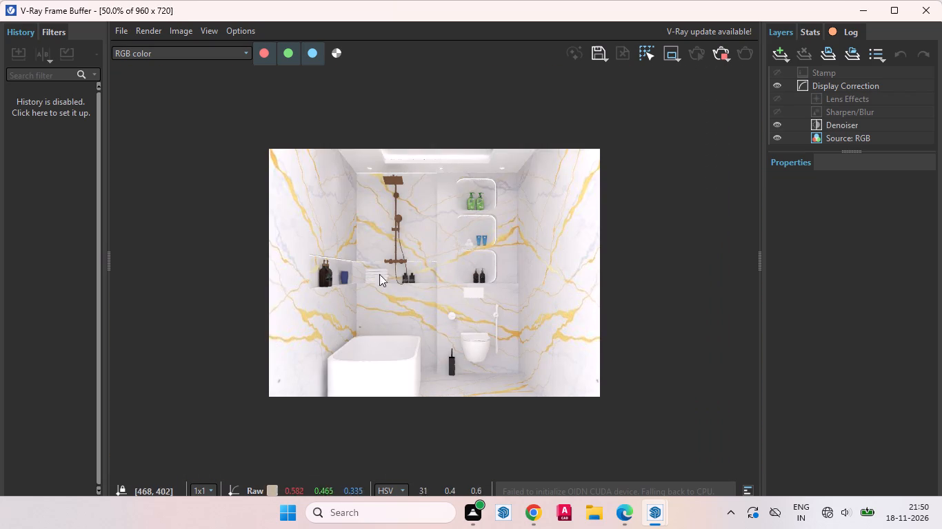
scroll(368, 269, "up", 1)
scroll(341, 282, "down", 1)
scroll(357, 287, "up", 1)
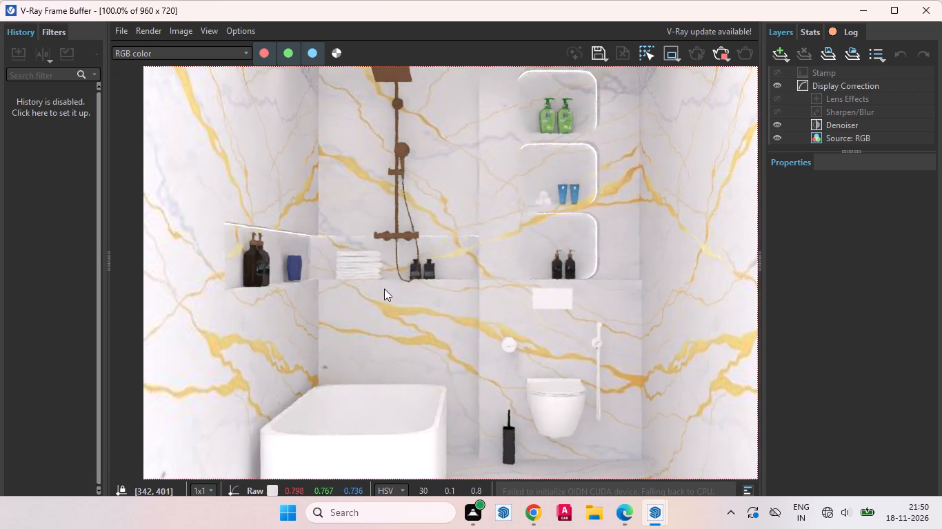
middle_click_drag(452, 345, 453, 366)
scroll(433, 332, "down", 1)
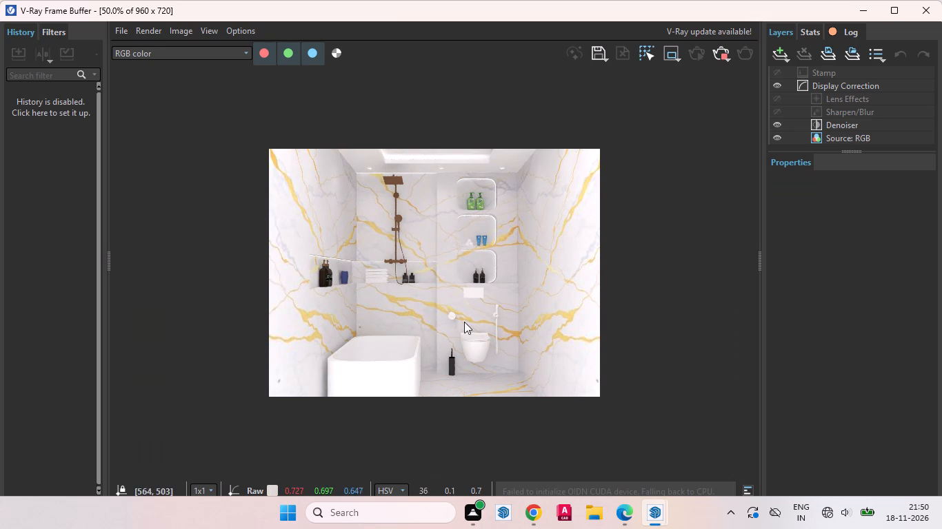
scroll(614, 318, "down", 1)
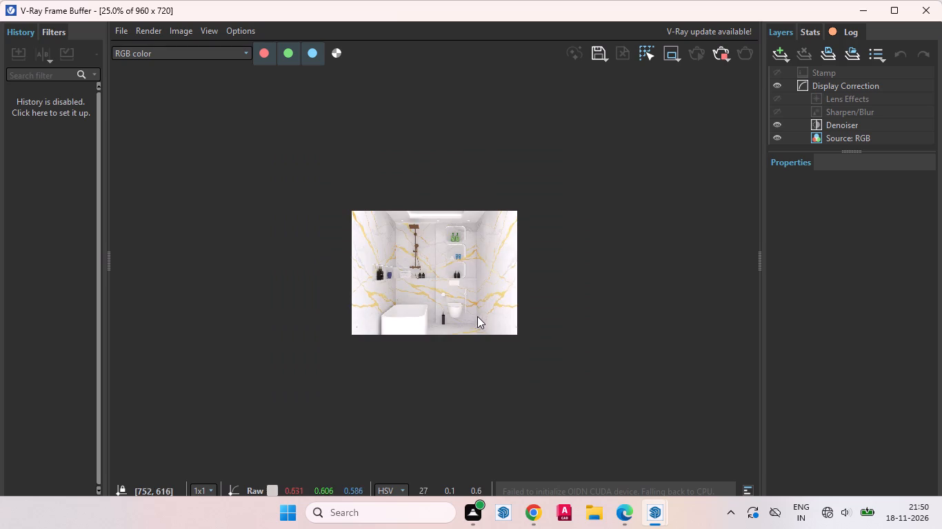
scroll(477, 316, "up", 1)
middle_click_drag(520, 311, 553, 357)
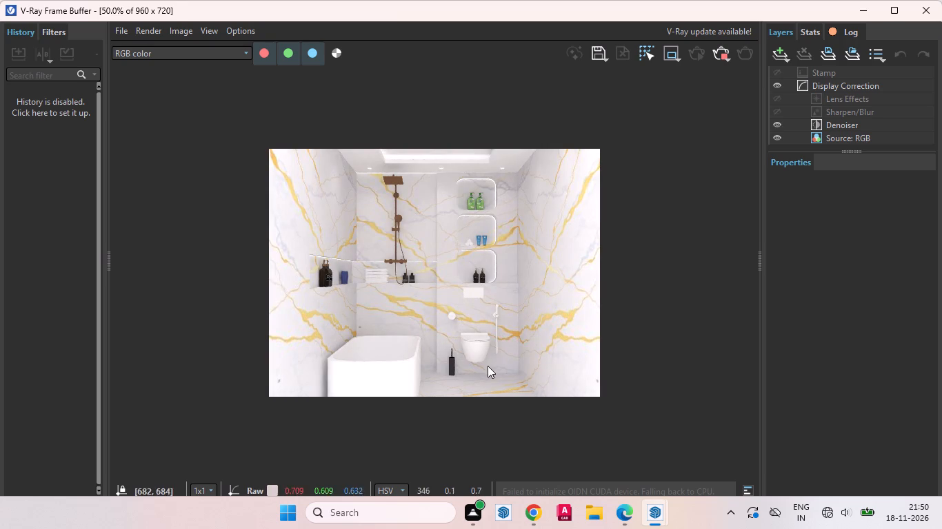
scroll(488, 366, "up", 2)
scroll(488, 355, "down", 3)
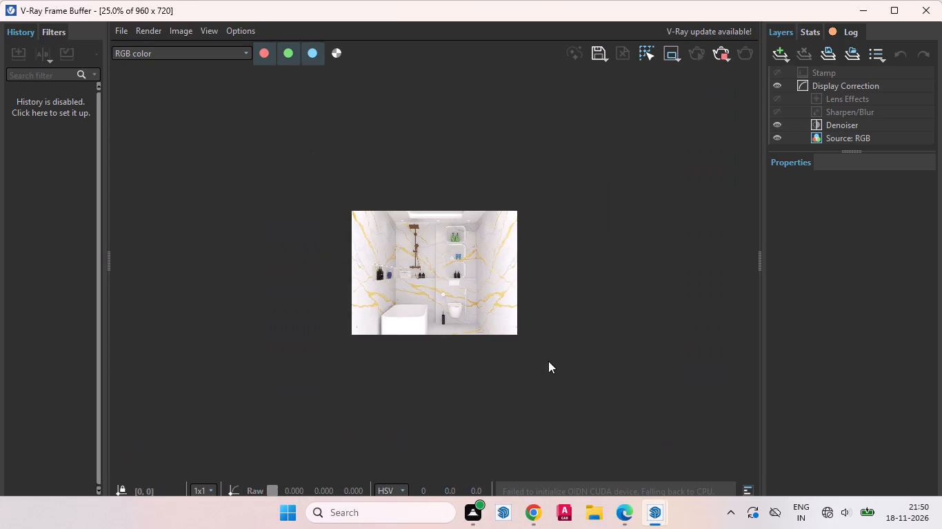
scroll(445, 329, "up", 1)
middle_click_drag(417, 333, 451, 264)
scroll(337, 329, "up", 1)
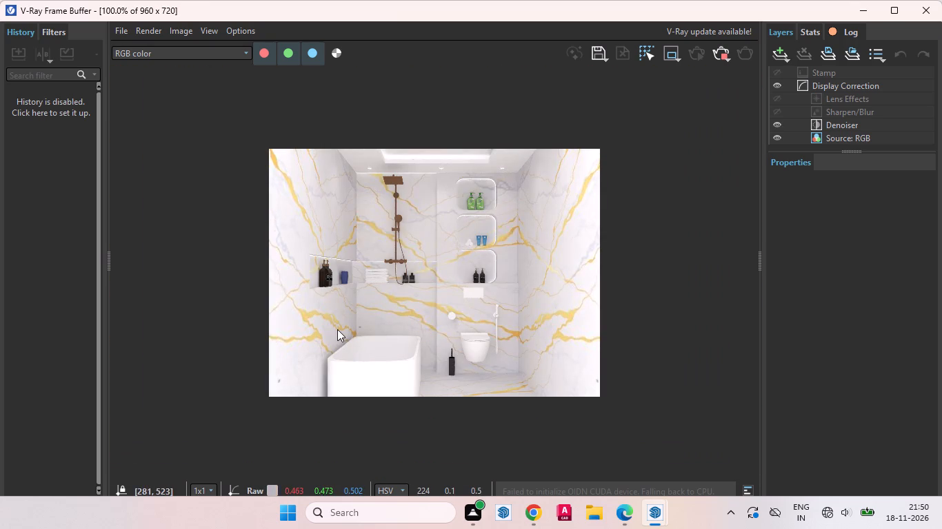
scroll(283, 335, "down", 1)
scroll(272, 260, "up", 1)
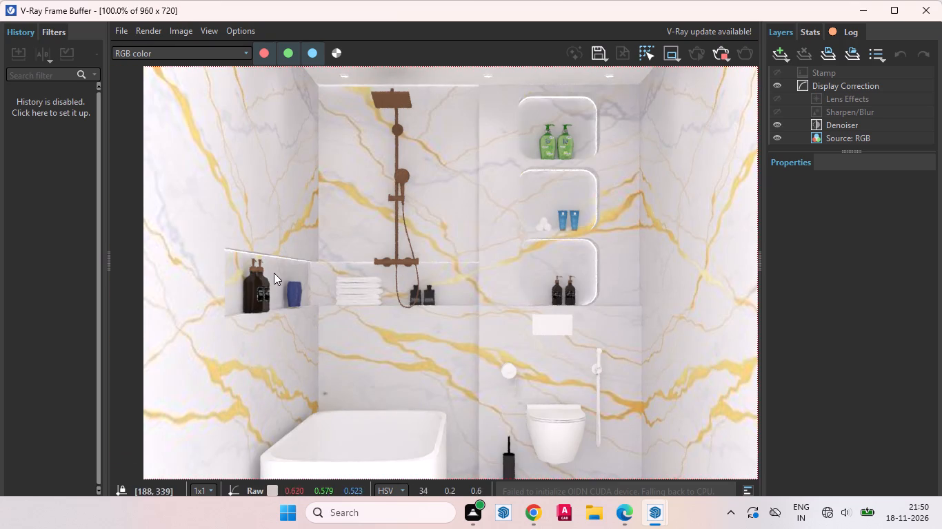
middle_click_drag(265, 299, 236, 380)
middle_click_drag(452, 203, 325, 284)
scroll(359, 93, "up", 1)
scroll(465, 209, "down", 1)
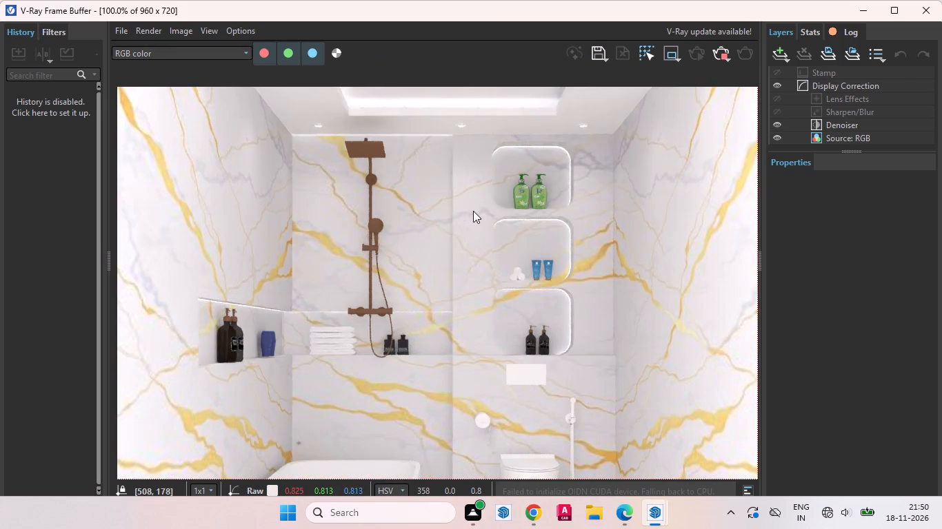
scroll(413, 229, "down", 1)
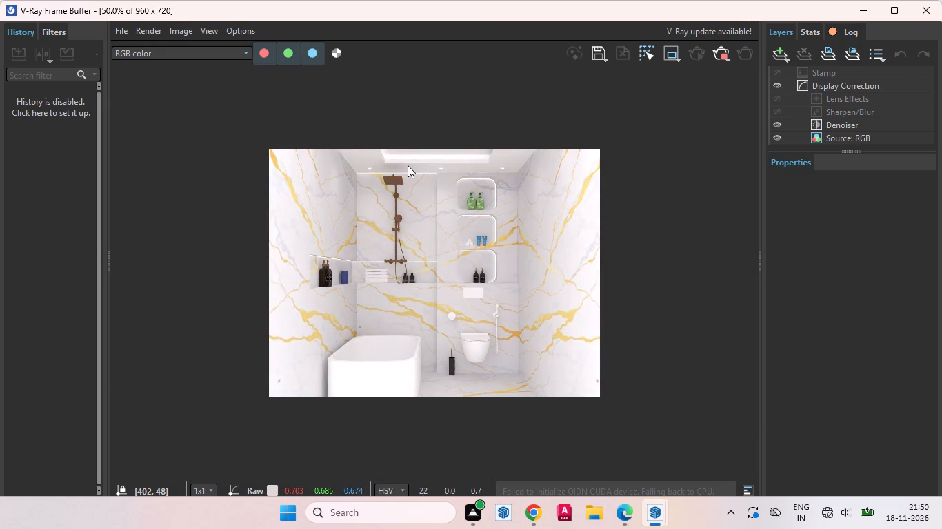
scroll(408, 165, "up", 1)
scroll(435, 206, "down", 1)
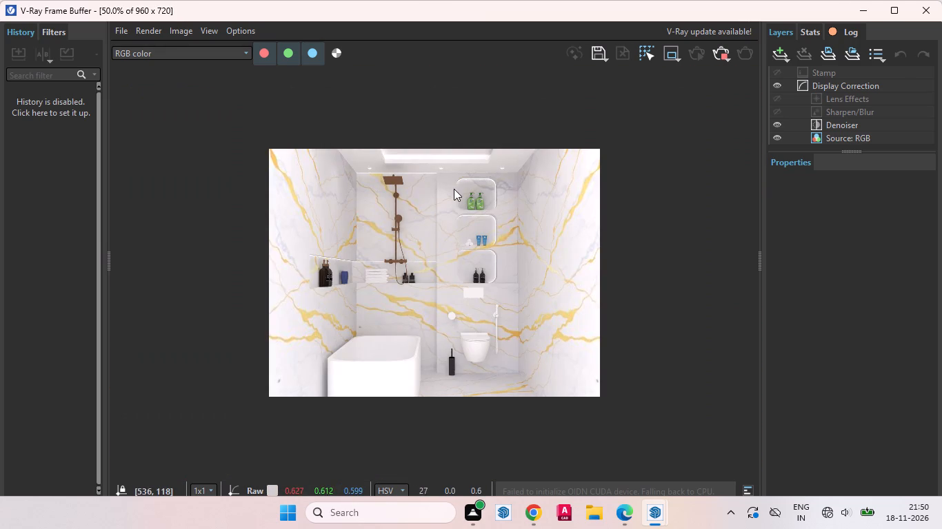
middle_click_drag(399, 190, 432, 157)
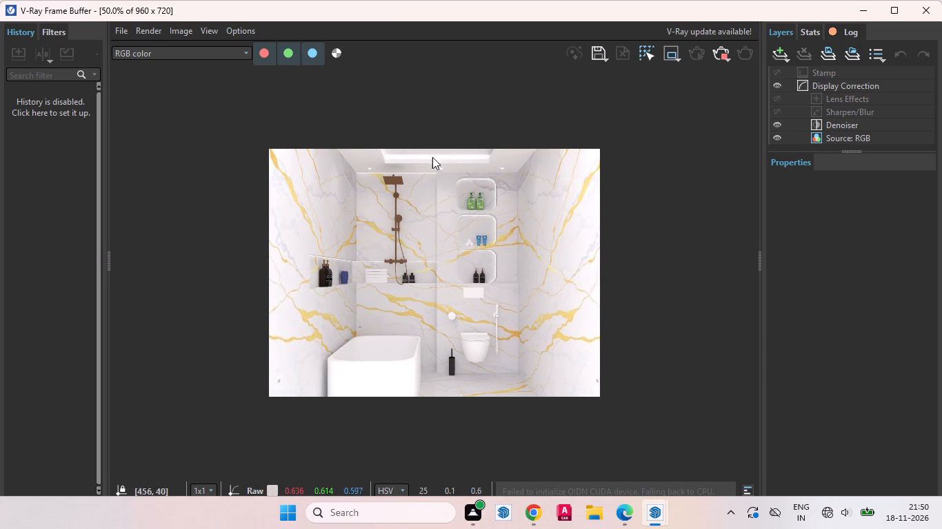
middle_click_drag(432, 157, 490, 147)
scroll(405, 198, "down", 1)
scroll(390, 191, "up", 1)
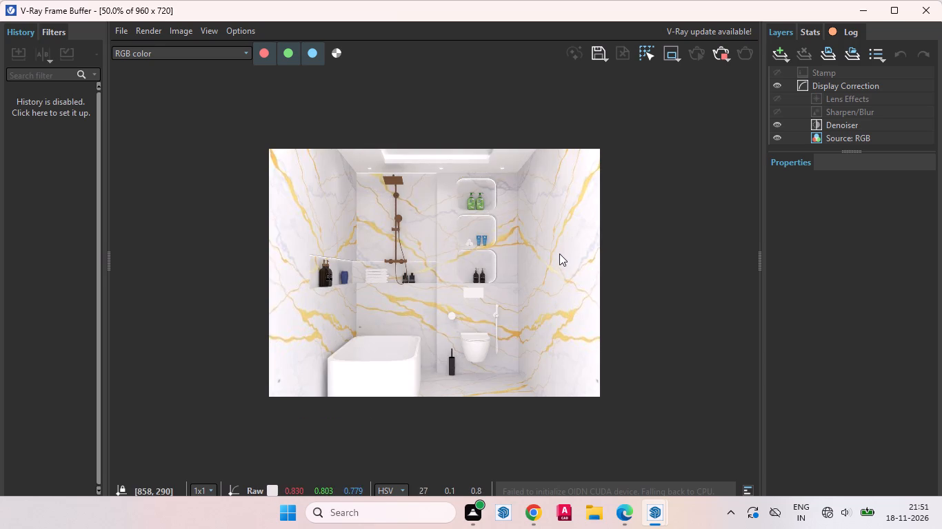
Stop the interactive render and minimize the V-Ray Frame Buffer and the Asset Editor to return to the model.
left_click(723, 59)
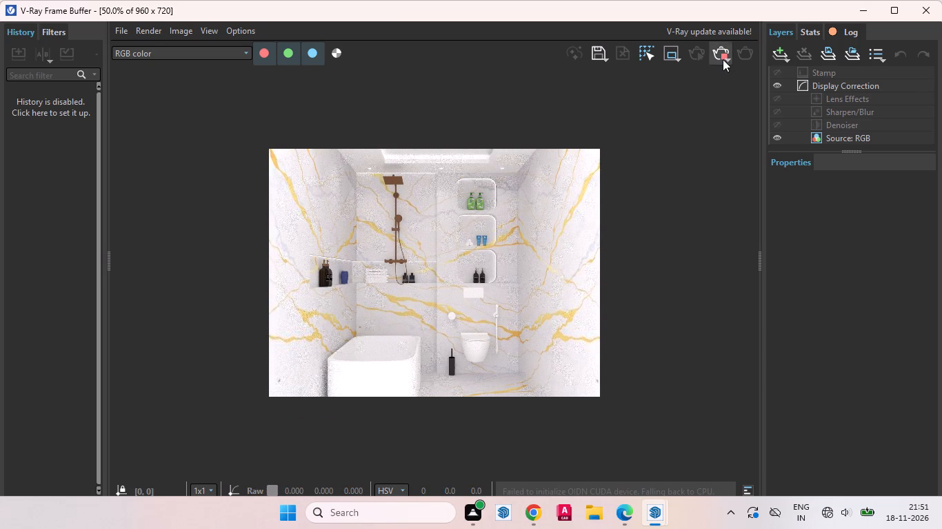
left_click(856, 13)
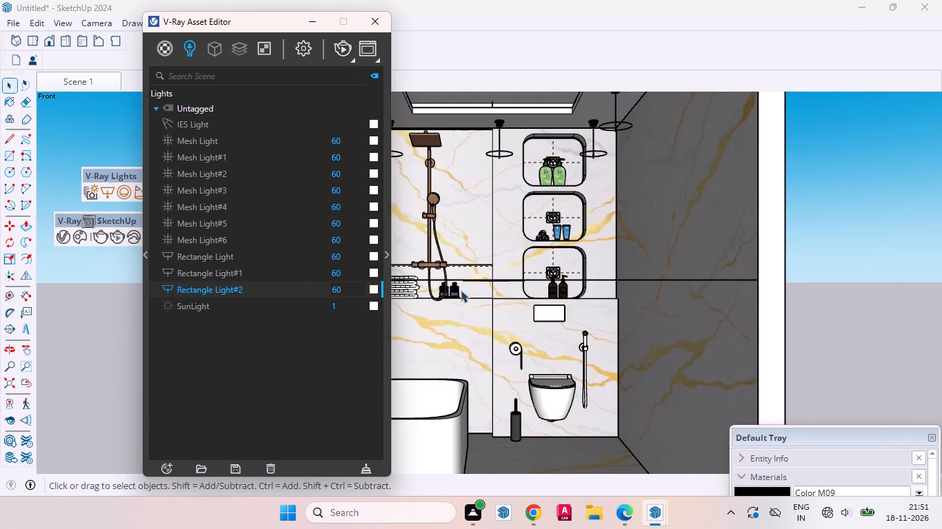
scroll(458, 291, "down", 11)
left_click(312, 27)
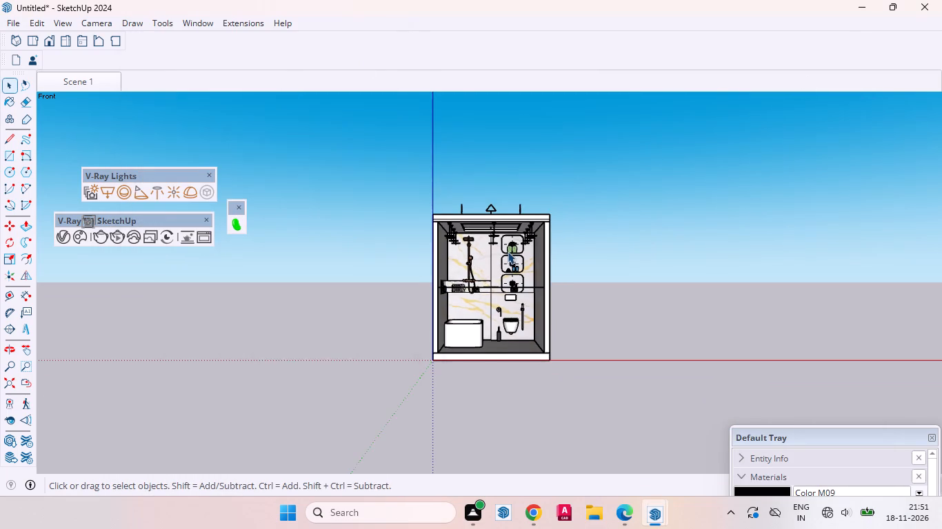
Save the model as a SketchUp file named bathroom in the Documents folder.
scroll(507, 264, "up", 11)
scroll(594, 295, "up", 3)
middle_click_drag(661, 324, 530, 380)
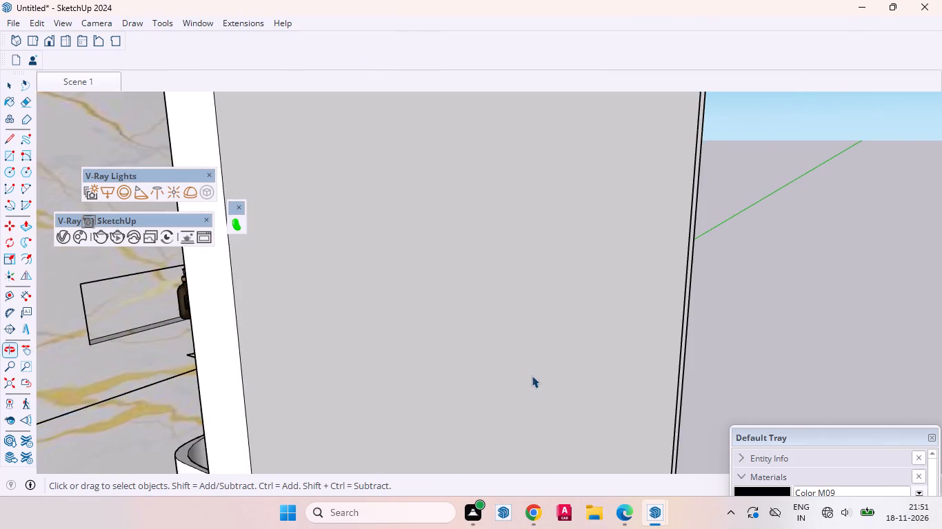
scroll(642, 324, "down", 9)
left_click(17, 19)
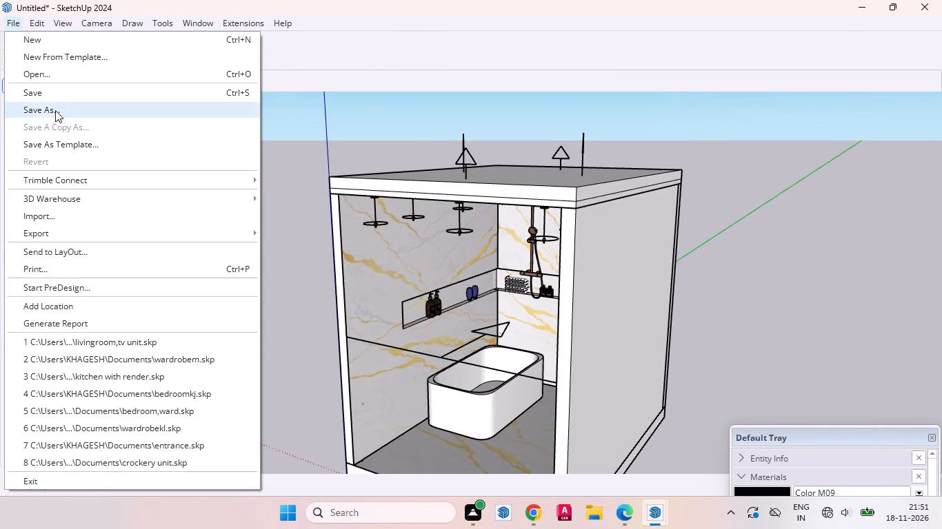
left_click(55, 93)
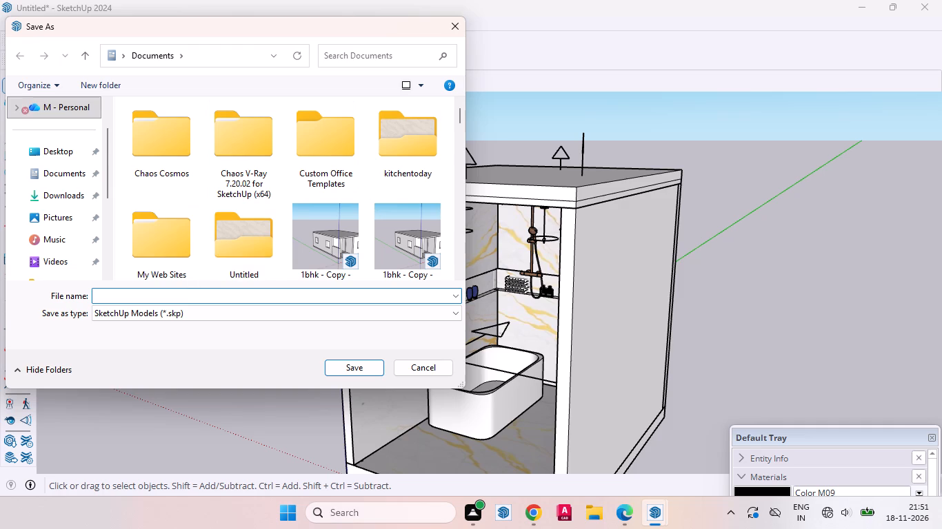
type("bathroo")
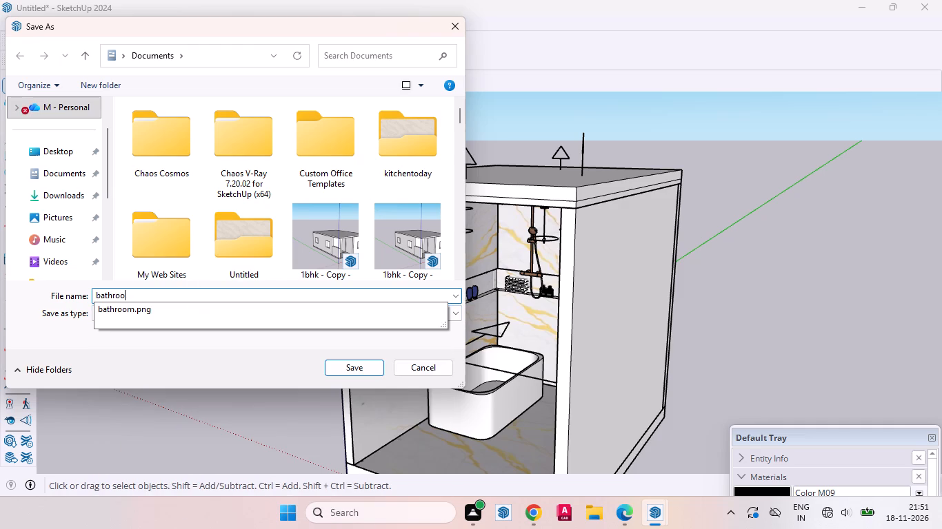
key("m")
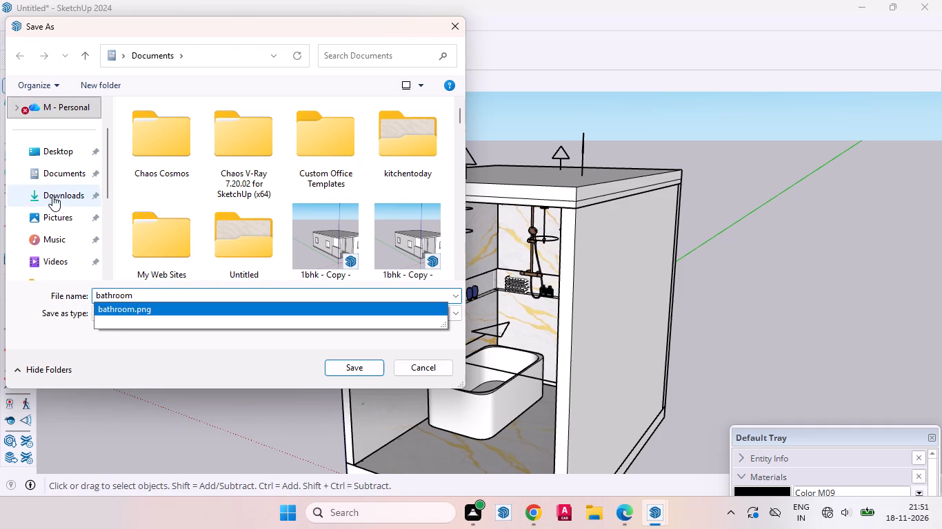
left_click(67, 168)
left_click(353, 366)
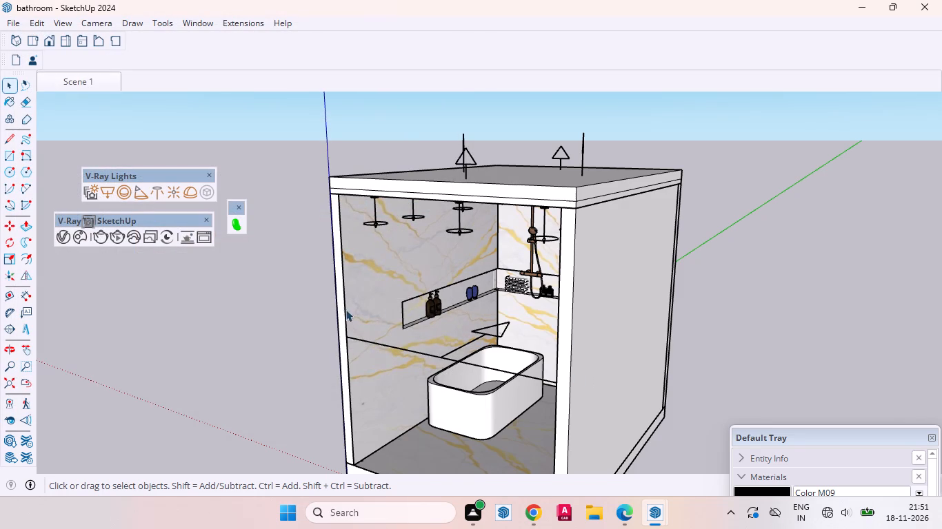
left_click(294, 293)
Restore the Scene 1 camera view and look over the whole bathroom from the front.
left_click(79, 88)
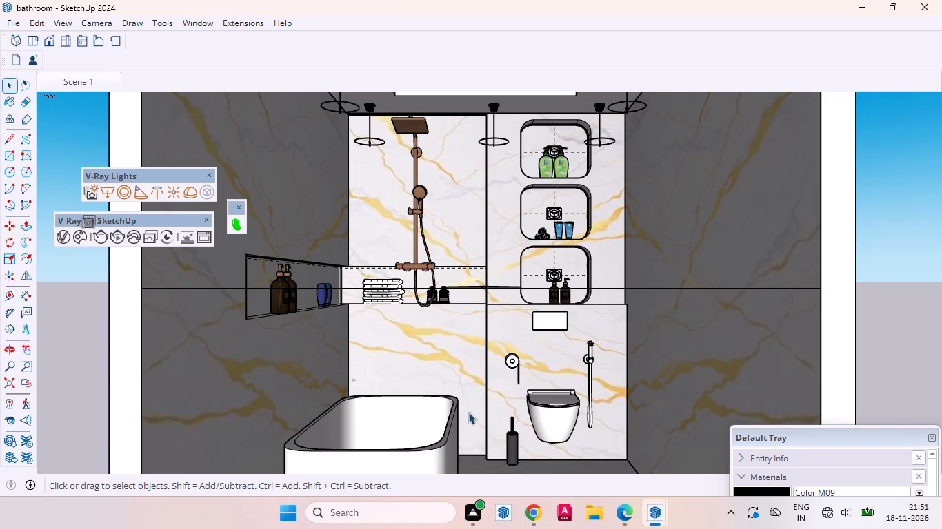
scroll(455, 422, "down", 6)
scroll(601, 407, "up", 3)
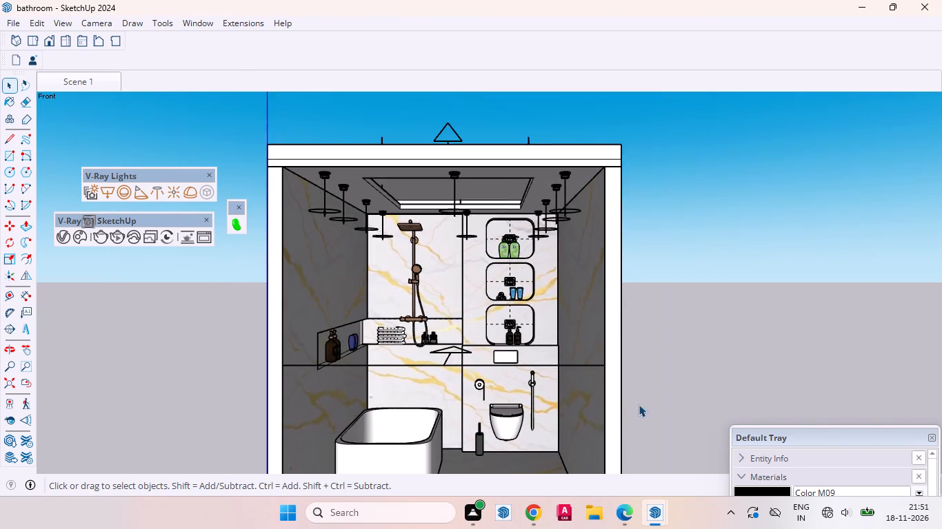
scroll(639, 404, "up", 2)
scroll(488, 433, "down", 6)
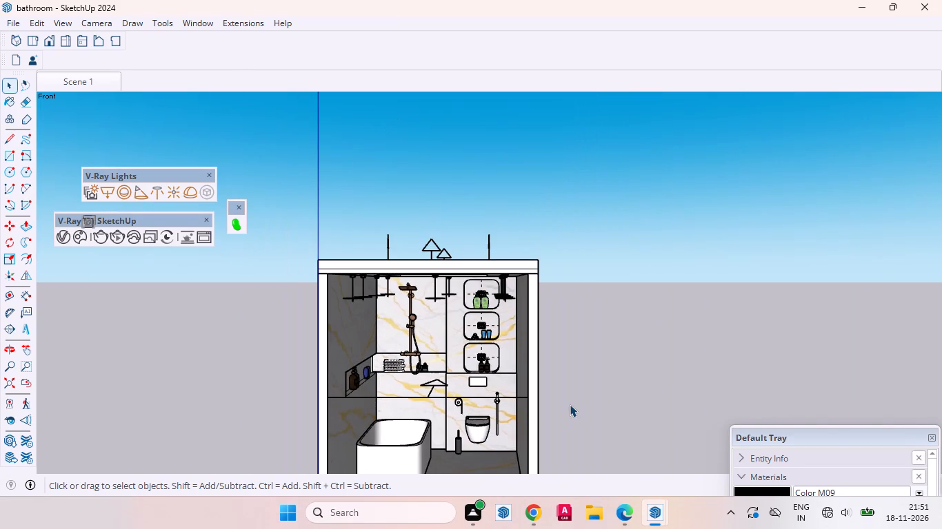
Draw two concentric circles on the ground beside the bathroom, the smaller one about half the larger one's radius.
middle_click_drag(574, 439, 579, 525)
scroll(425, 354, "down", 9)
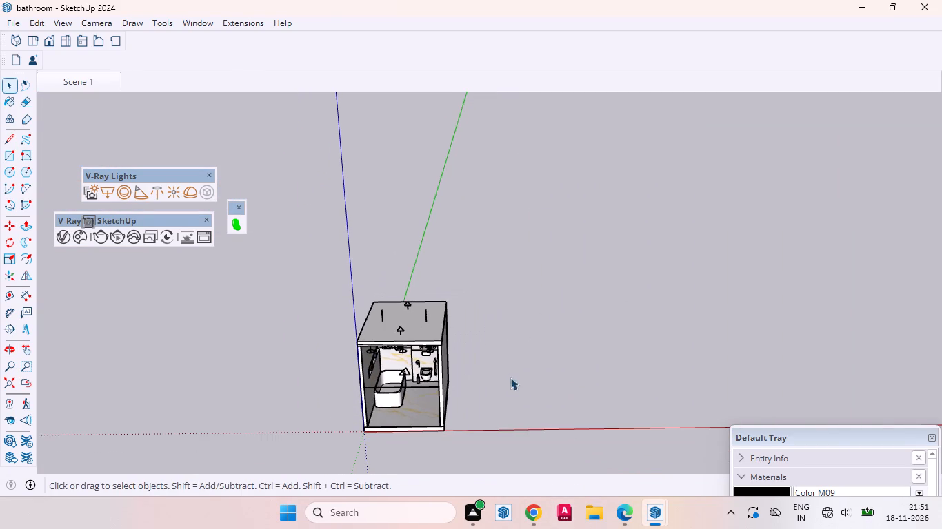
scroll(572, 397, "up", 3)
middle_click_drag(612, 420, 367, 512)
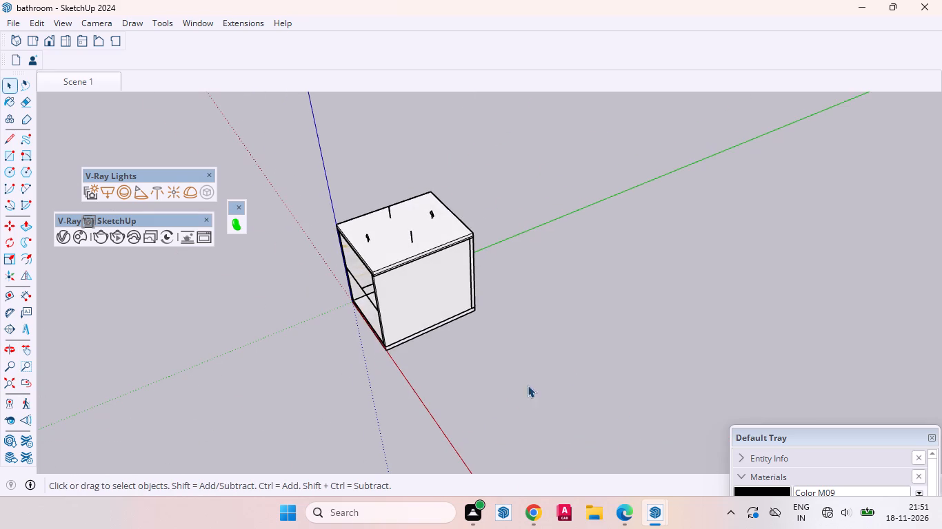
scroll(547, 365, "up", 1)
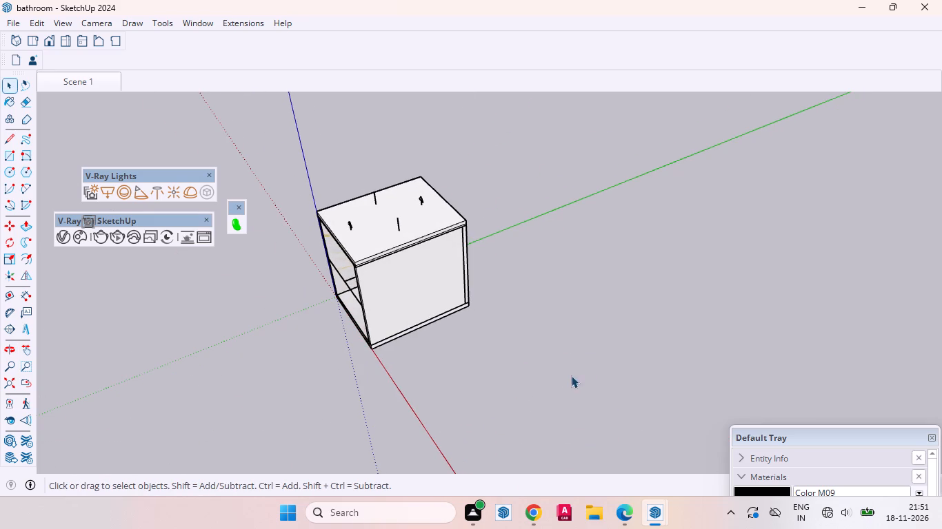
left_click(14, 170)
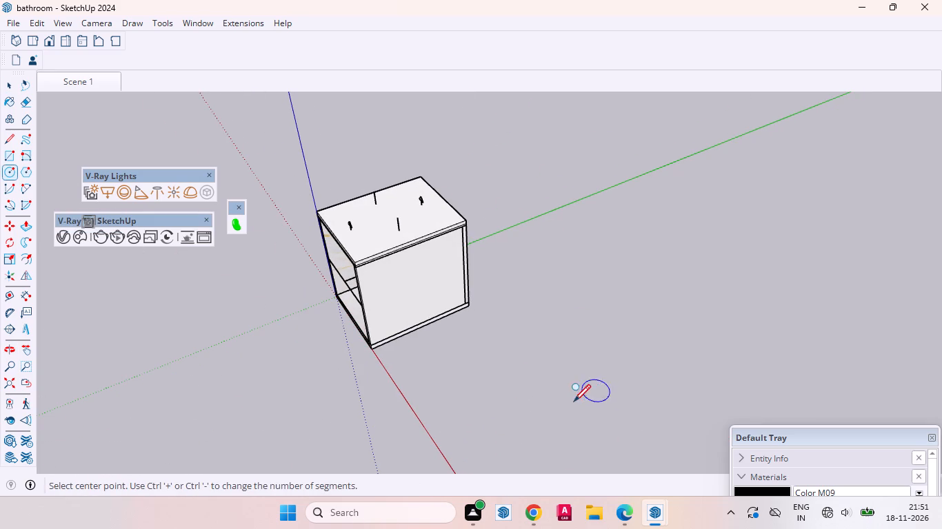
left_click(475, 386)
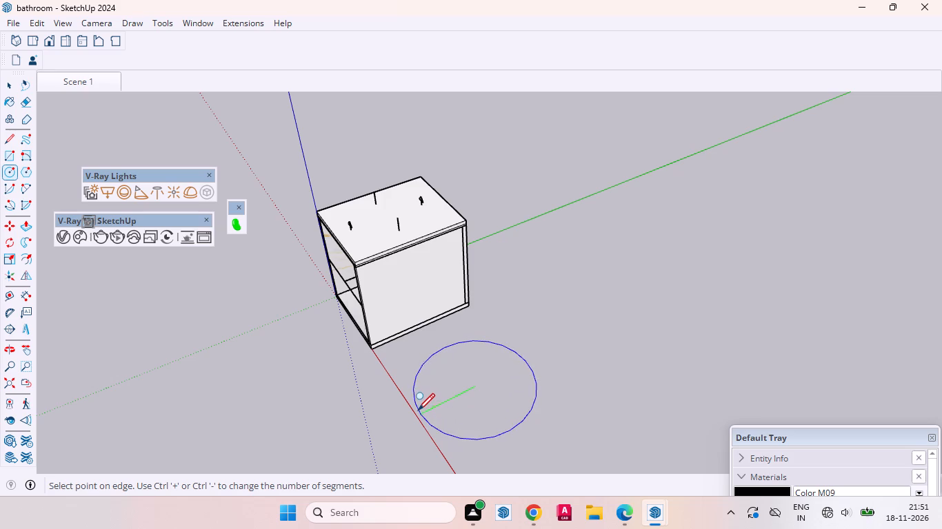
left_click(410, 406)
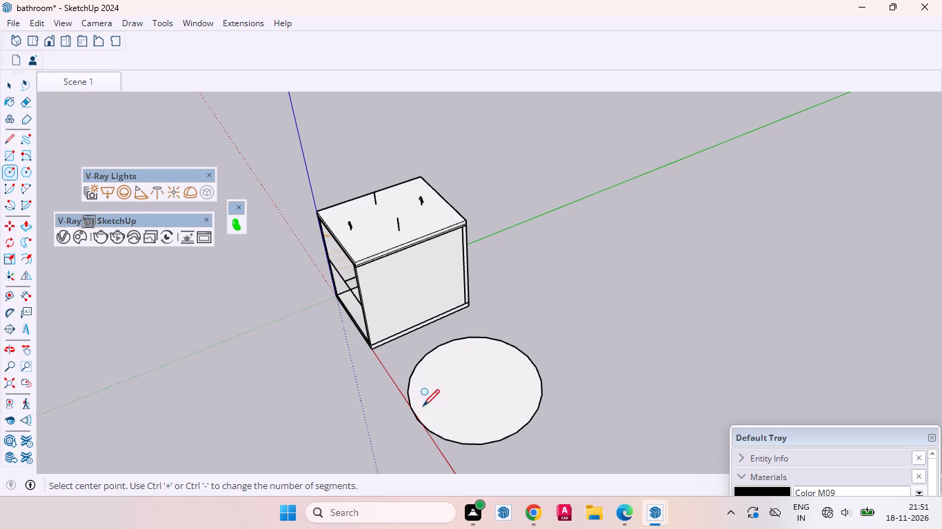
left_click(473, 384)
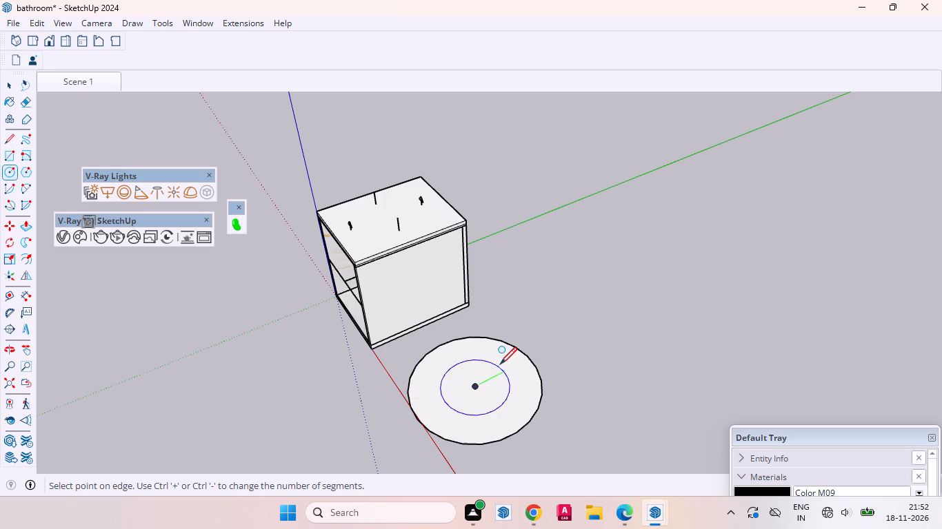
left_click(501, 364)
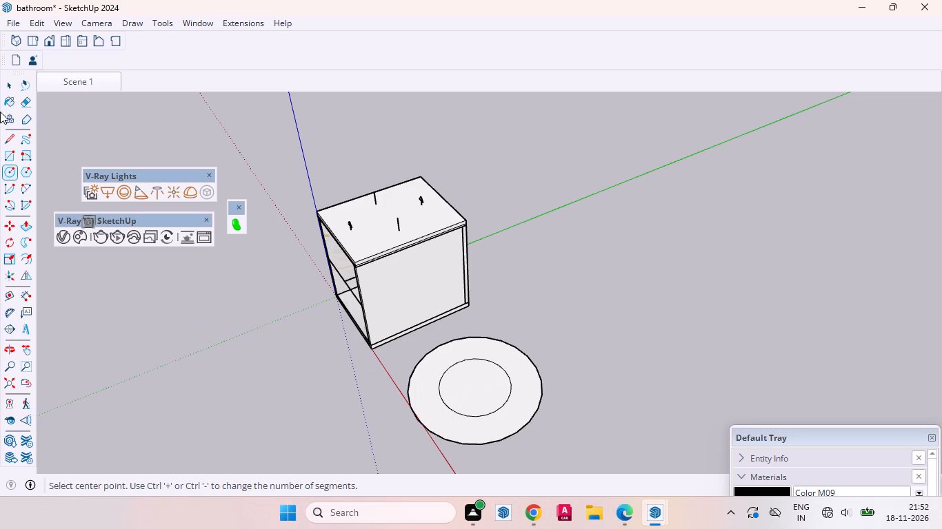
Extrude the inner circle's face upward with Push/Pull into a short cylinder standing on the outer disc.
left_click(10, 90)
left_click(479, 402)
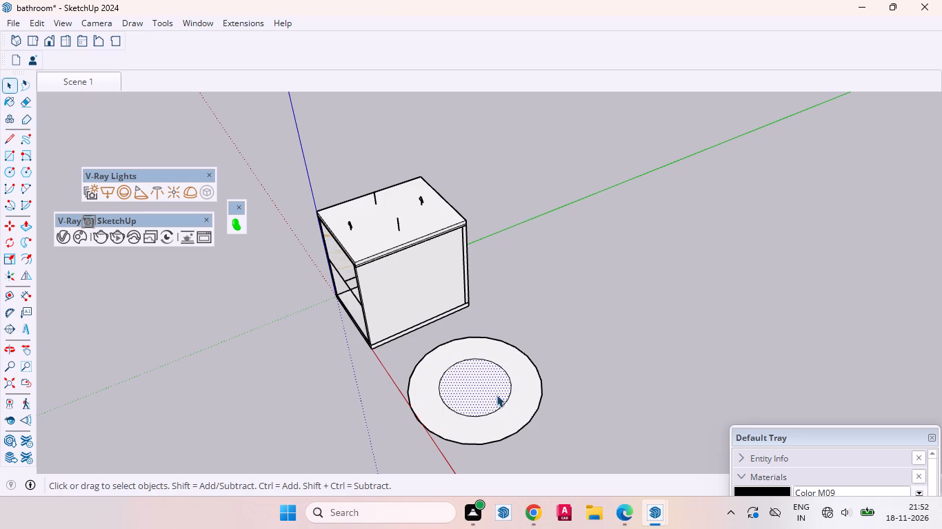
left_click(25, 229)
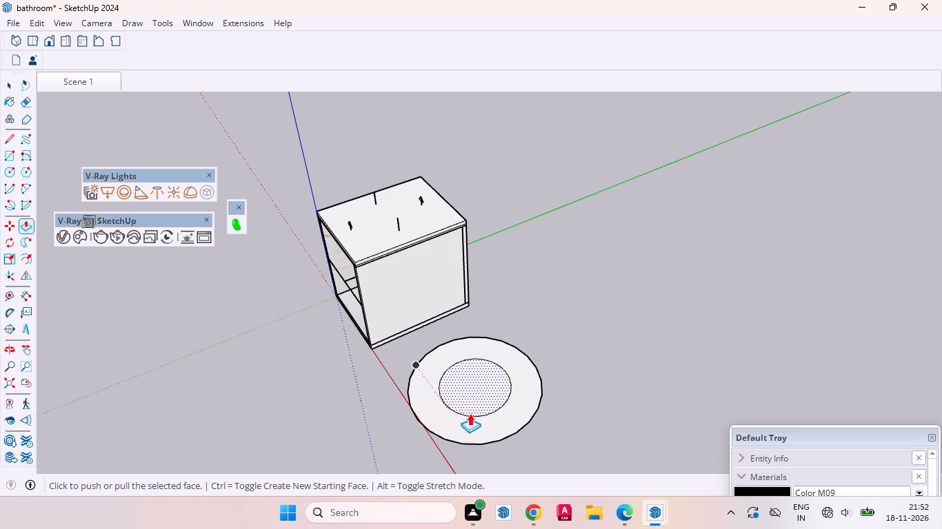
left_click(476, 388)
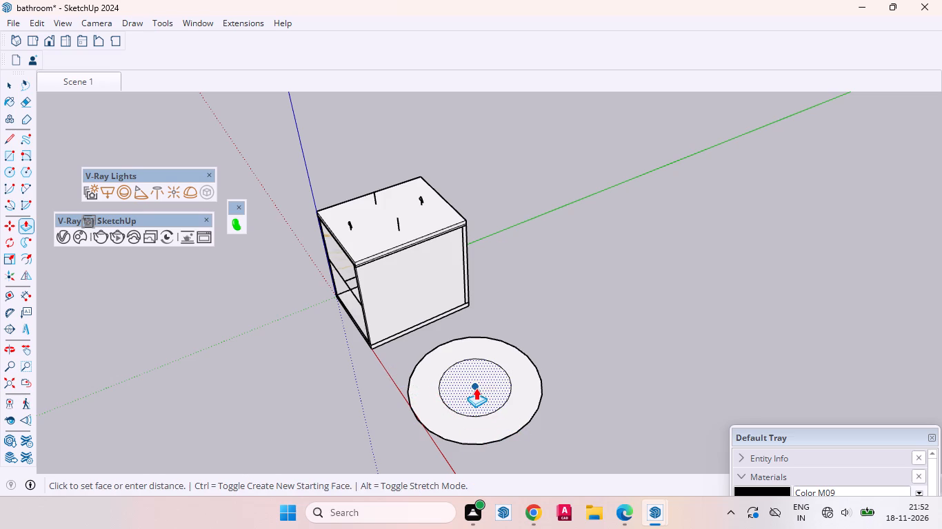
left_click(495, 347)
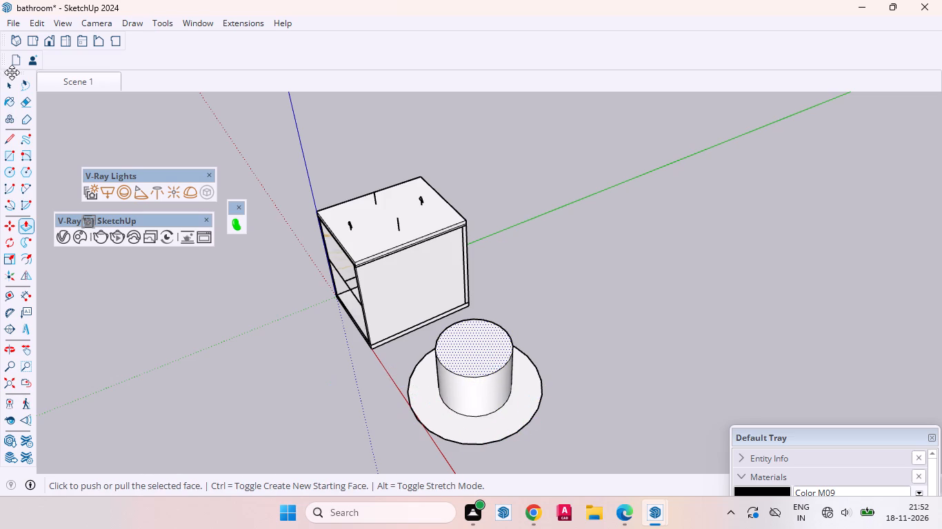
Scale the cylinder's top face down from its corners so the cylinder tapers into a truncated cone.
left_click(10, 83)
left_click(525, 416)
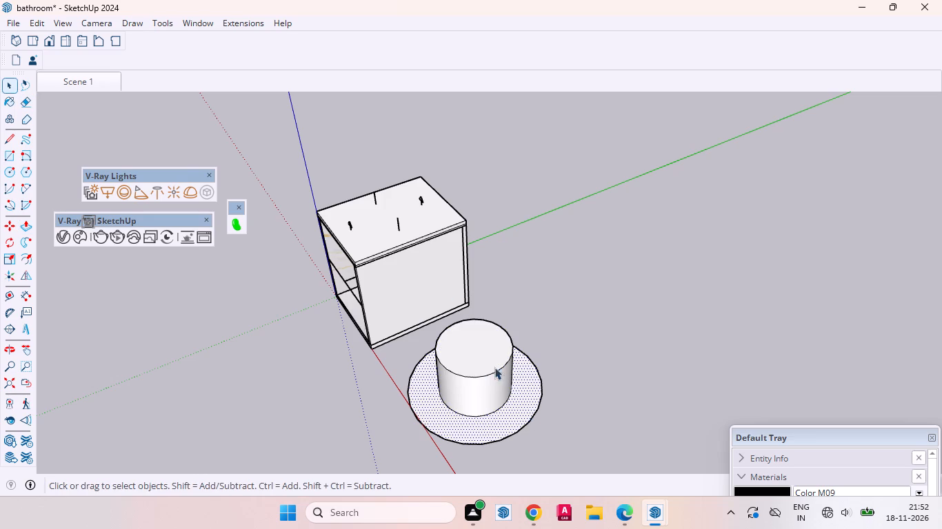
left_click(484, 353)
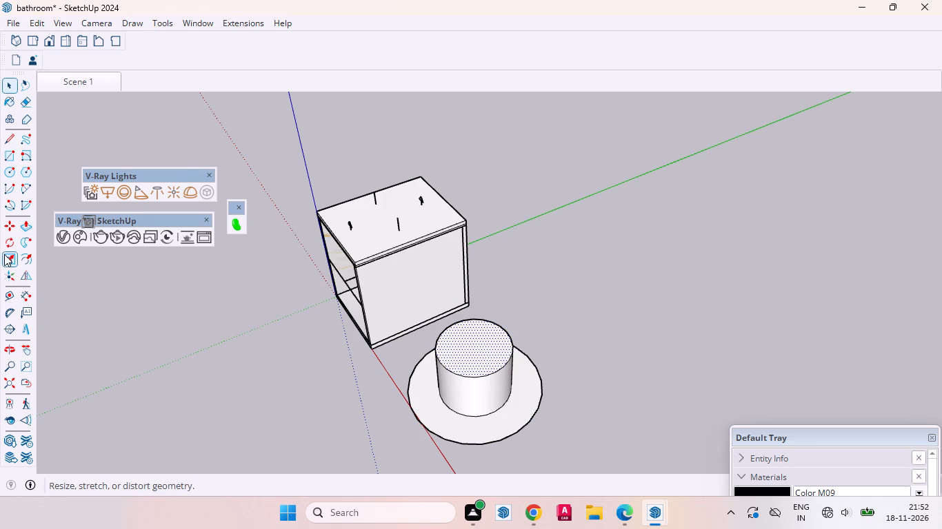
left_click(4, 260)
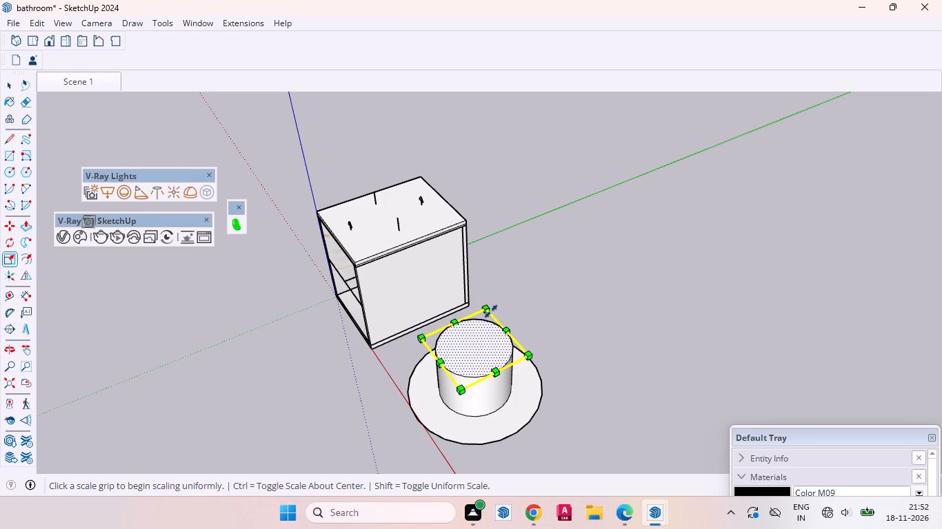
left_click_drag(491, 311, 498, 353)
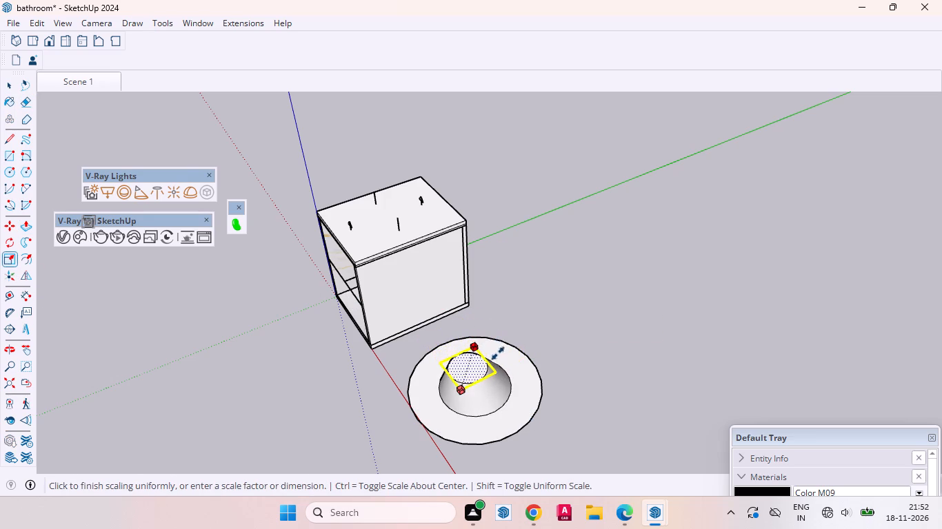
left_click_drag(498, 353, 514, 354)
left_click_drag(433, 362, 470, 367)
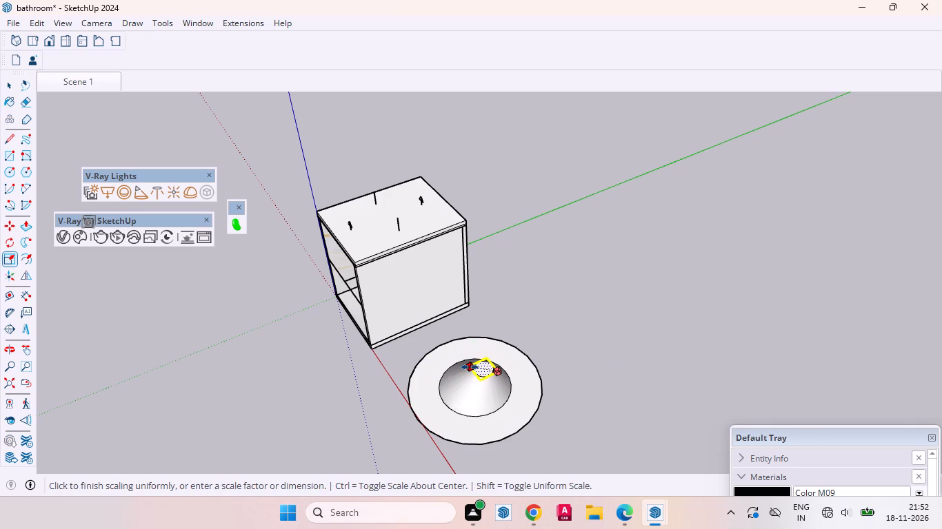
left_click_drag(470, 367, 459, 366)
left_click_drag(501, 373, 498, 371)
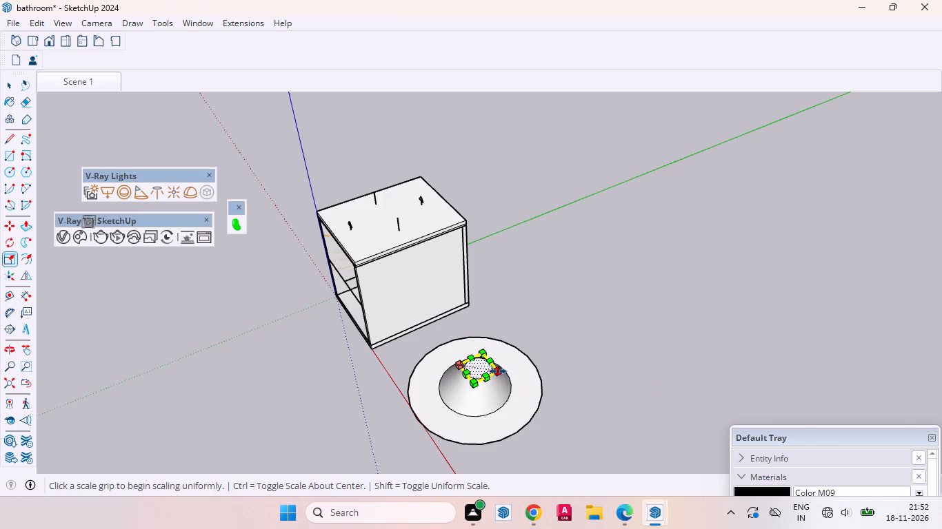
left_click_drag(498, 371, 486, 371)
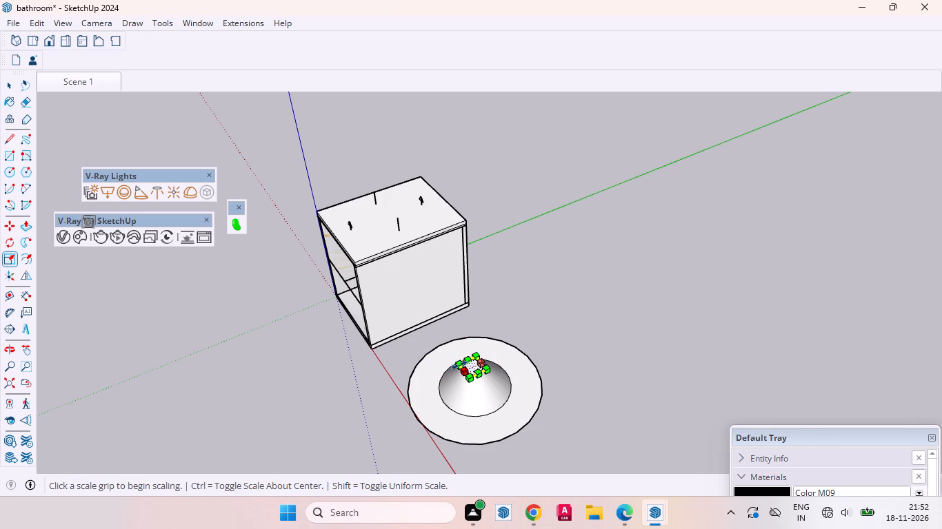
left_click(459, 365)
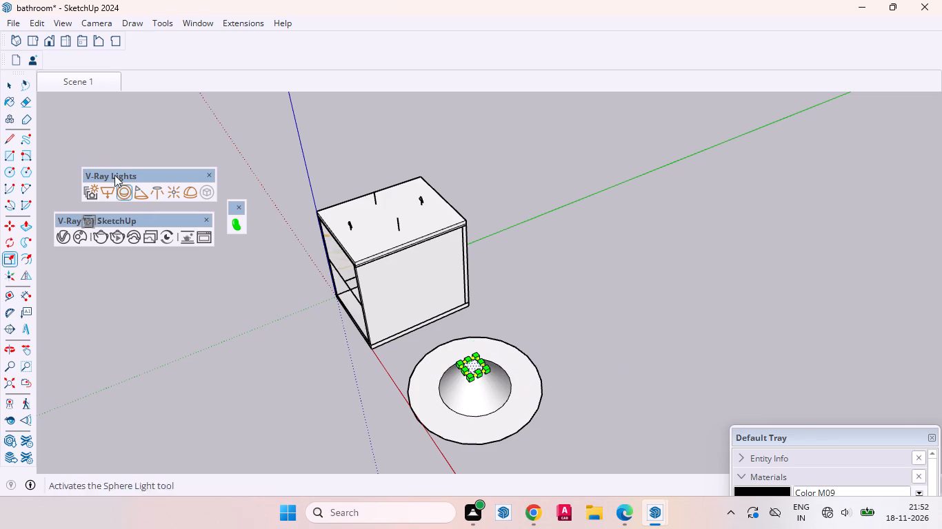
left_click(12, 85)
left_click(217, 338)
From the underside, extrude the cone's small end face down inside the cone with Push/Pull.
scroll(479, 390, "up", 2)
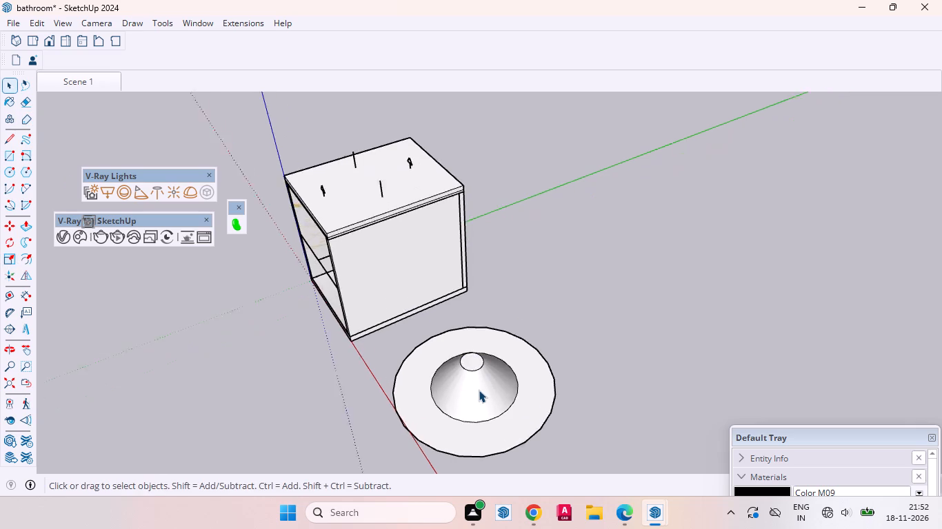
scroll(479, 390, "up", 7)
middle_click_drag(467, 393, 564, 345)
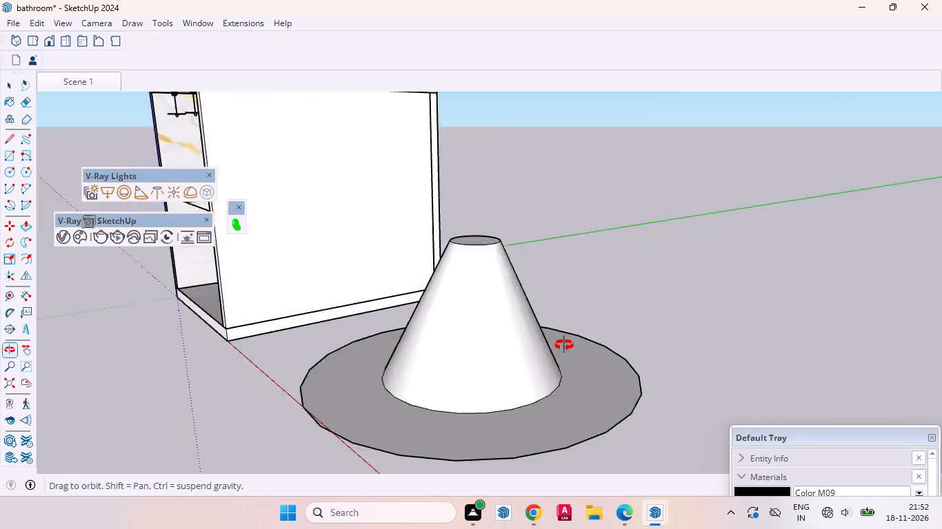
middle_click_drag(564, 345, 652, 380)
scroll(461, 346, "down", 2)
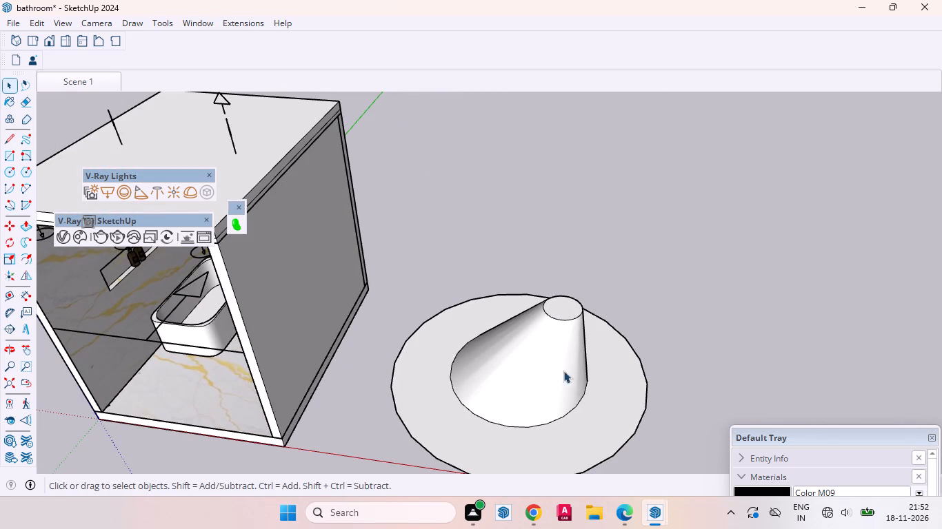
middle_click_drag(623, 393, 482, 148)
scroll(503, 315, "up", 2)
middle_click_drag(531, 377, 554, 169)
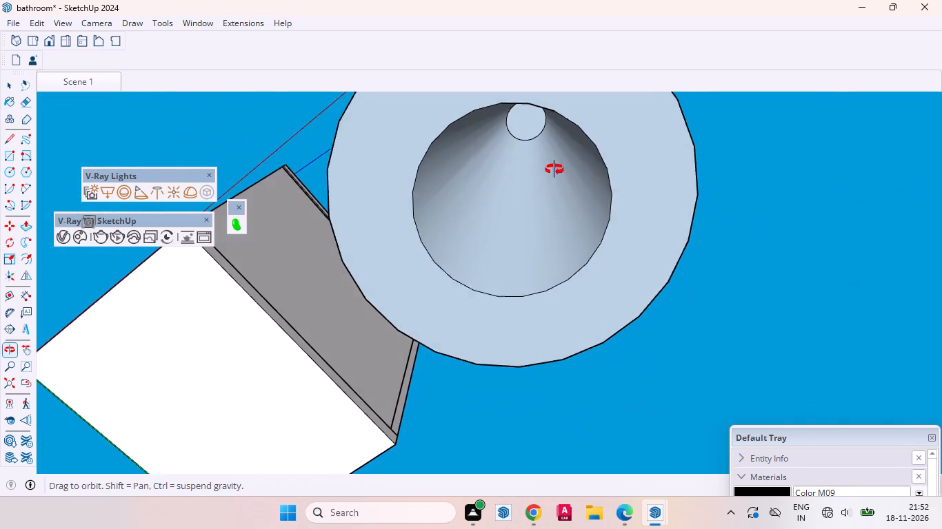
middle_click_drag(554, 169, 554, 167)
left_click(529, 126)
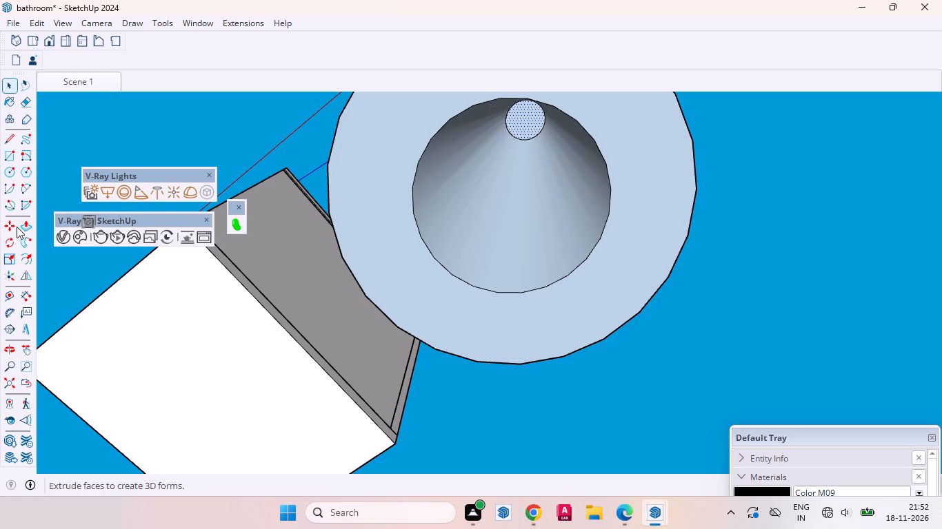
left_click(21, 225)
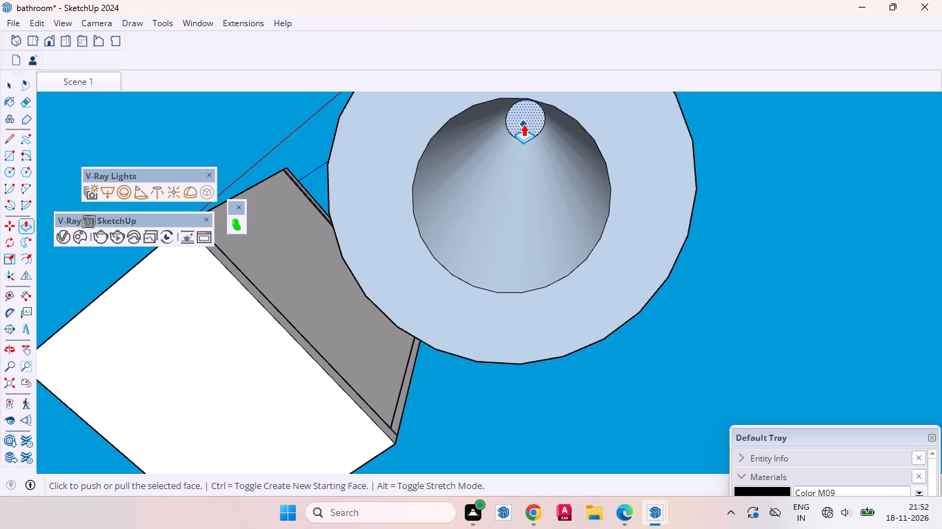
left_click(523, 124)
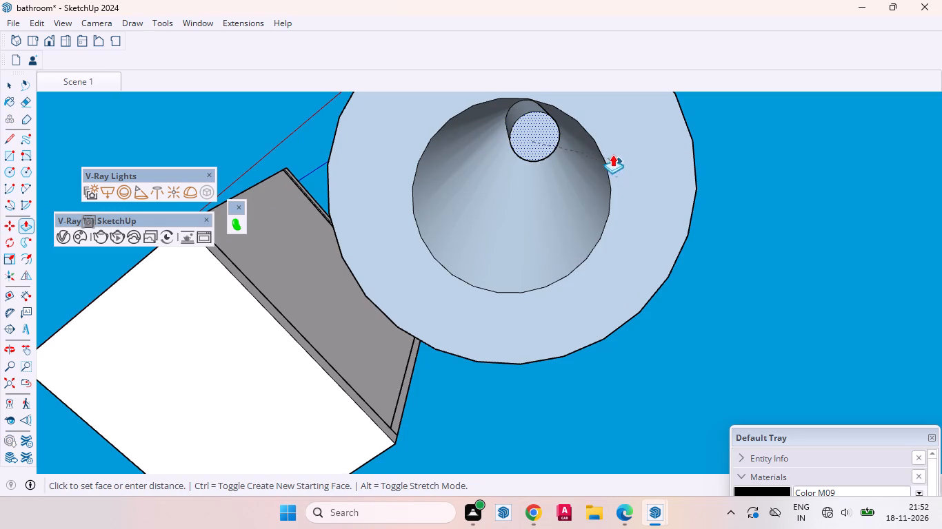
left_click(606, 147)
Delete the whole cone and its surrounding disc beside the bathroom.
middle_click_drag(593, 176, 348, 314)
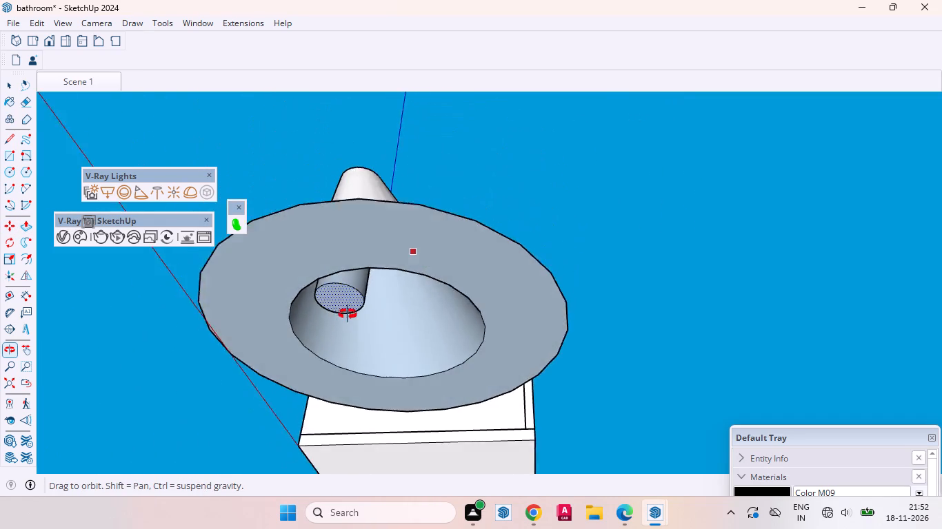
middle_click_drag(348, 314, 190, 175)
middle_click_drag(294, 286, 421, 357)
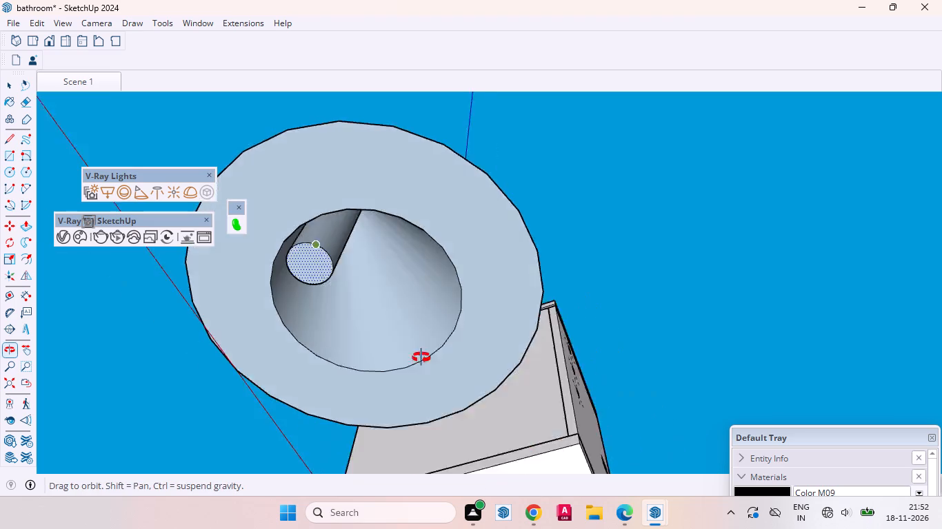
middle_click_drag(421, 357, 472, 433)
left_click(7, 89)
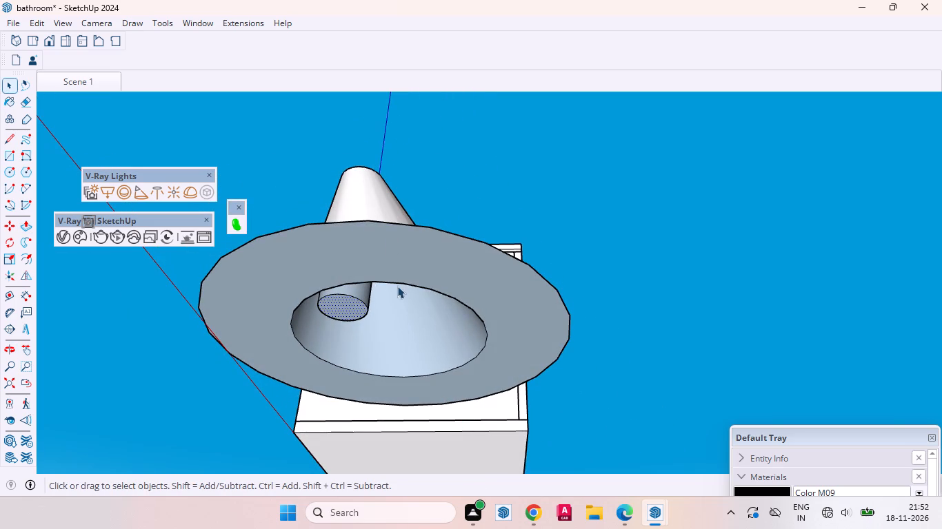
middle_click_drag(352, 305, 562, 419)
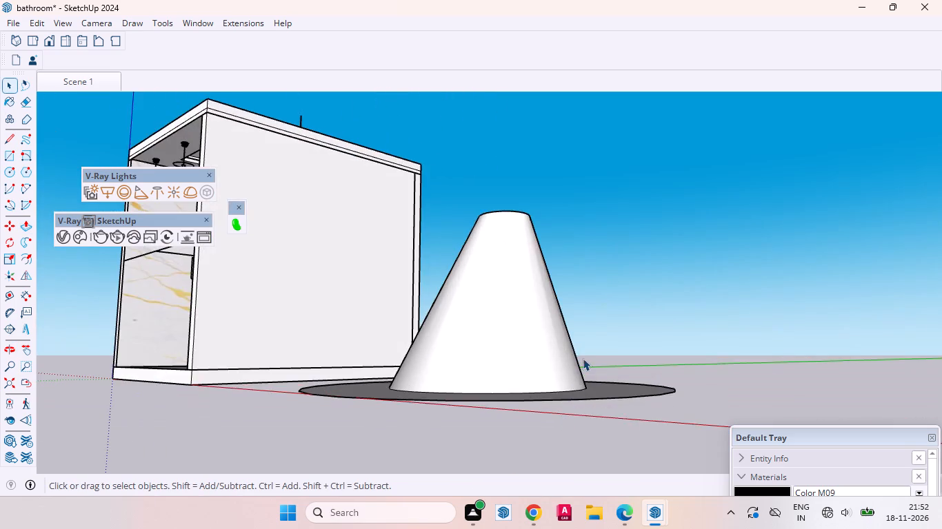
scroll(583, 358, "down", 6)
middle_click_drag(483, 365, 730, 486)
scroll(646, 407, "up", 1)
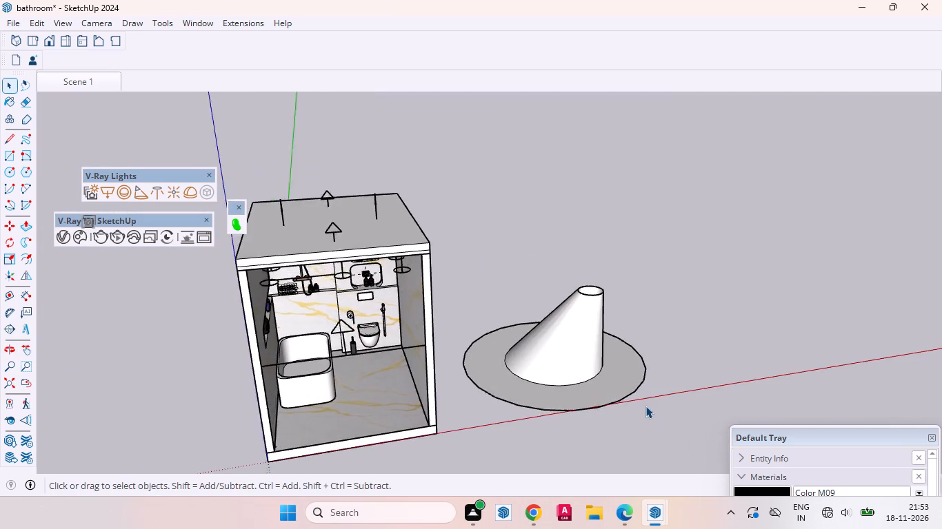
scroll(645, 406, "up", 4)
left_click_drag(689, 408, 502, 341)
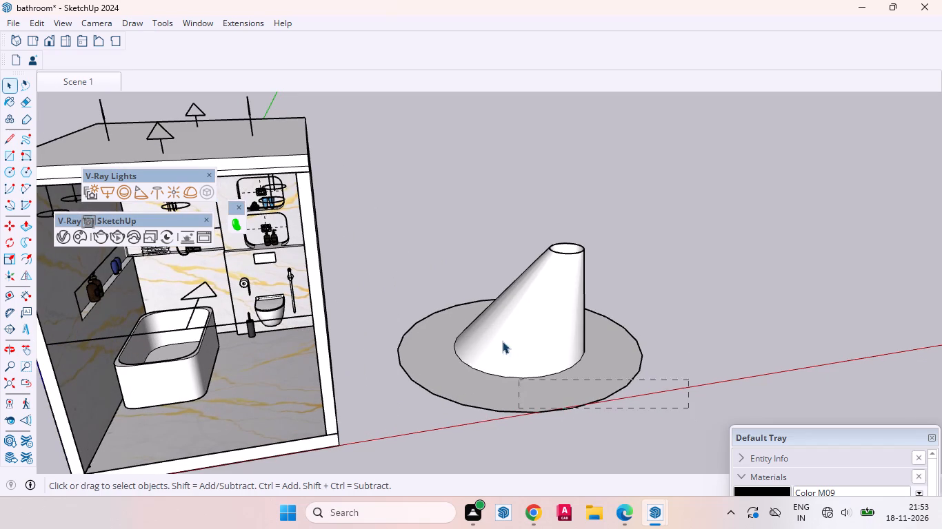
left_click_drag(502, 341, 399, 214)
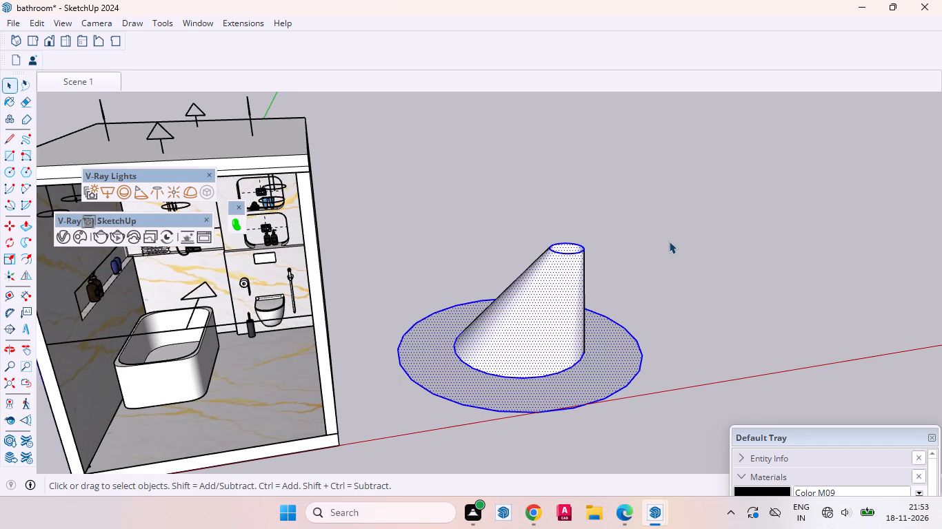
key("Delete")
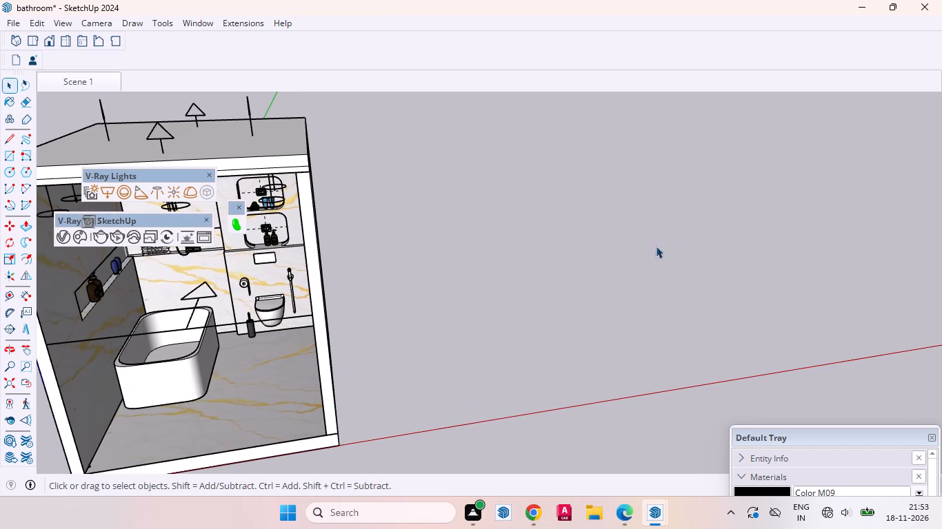
Restore the saved Scene 1 view of the bathroom.
scroll(610, 329, "down", 1)
scroll(610, 329, "up", 1)
scroll(610, 329, "down", 9)
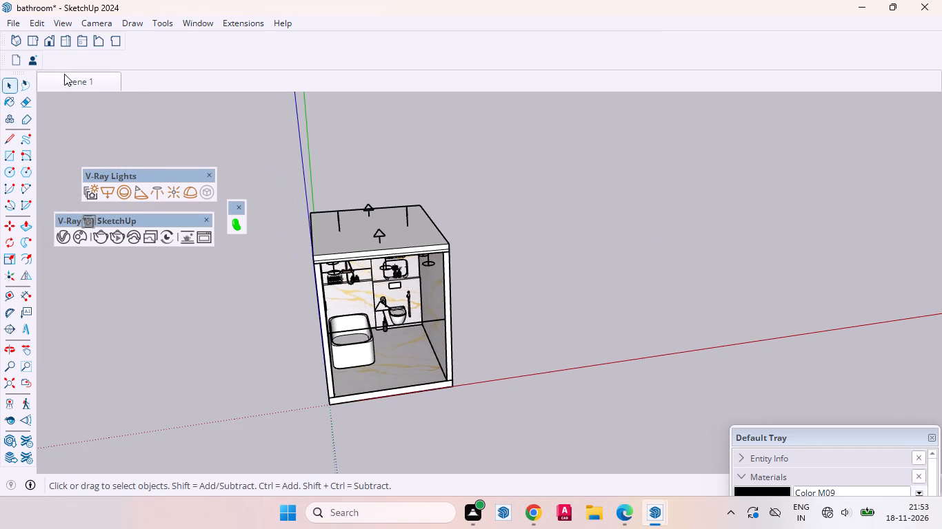
left_click(68, 79)
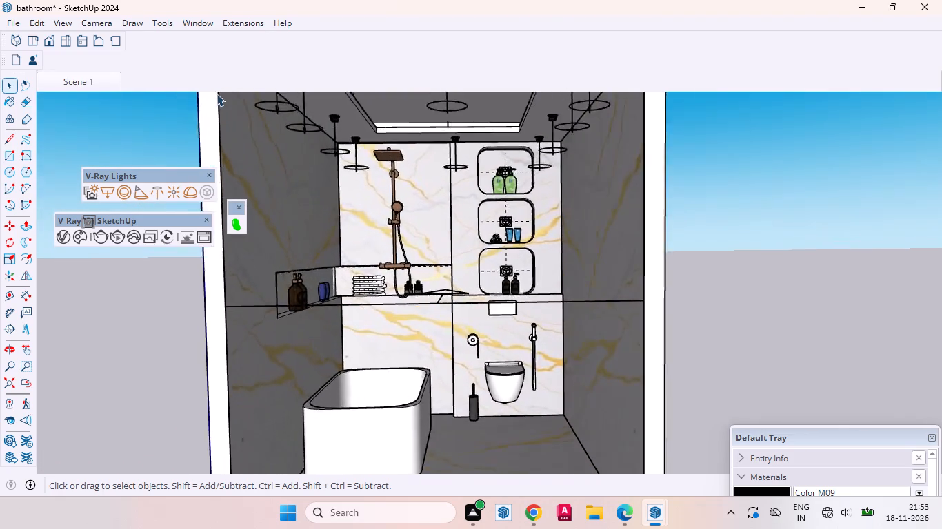
Examine the two green soap dispensers in the top wall niche up close, including their striped collars, and return to Scene 1.
scroll(579, 157, "up", 14)
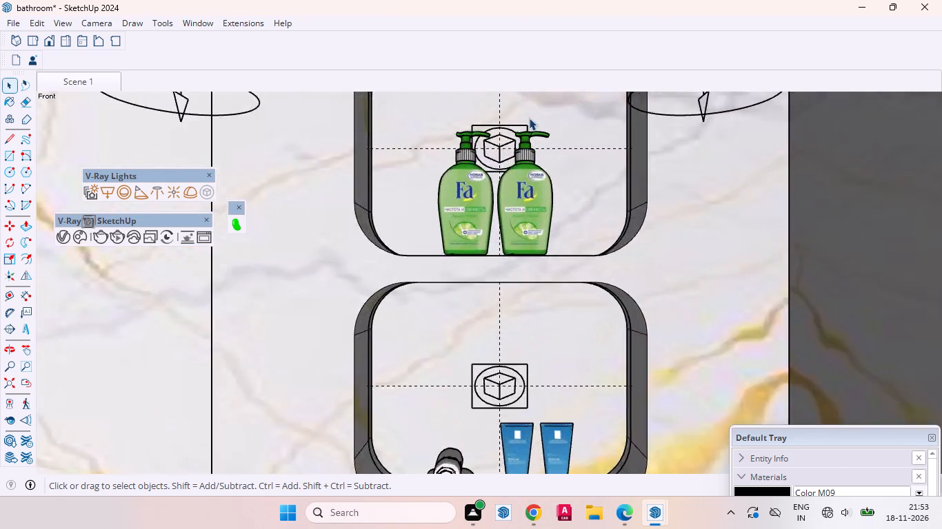
scroll(529, 118, "up", 7)
middle_click_drag(559, 183, 543, 332)
scroll(522, 259, "up", 2)
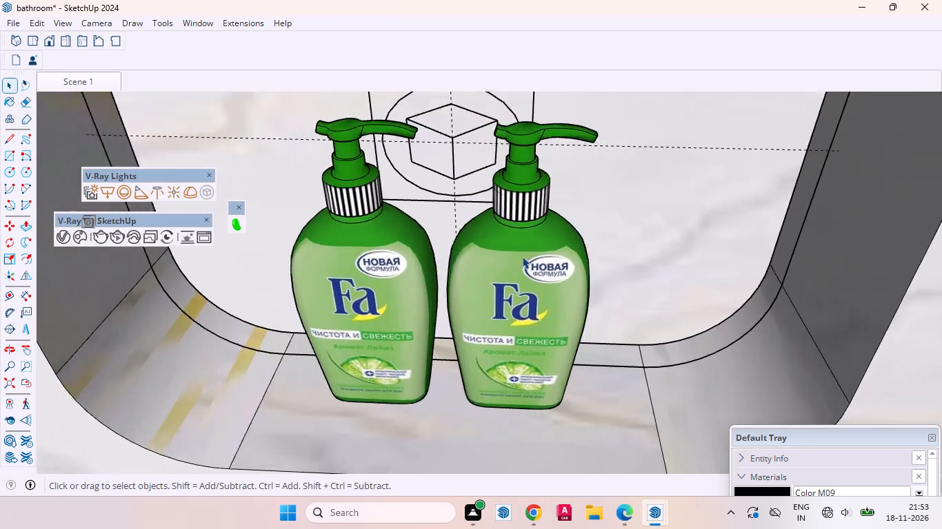
scroll(522, 256, "up", 13)
middle_click_drag(553, 190, 439, 154)
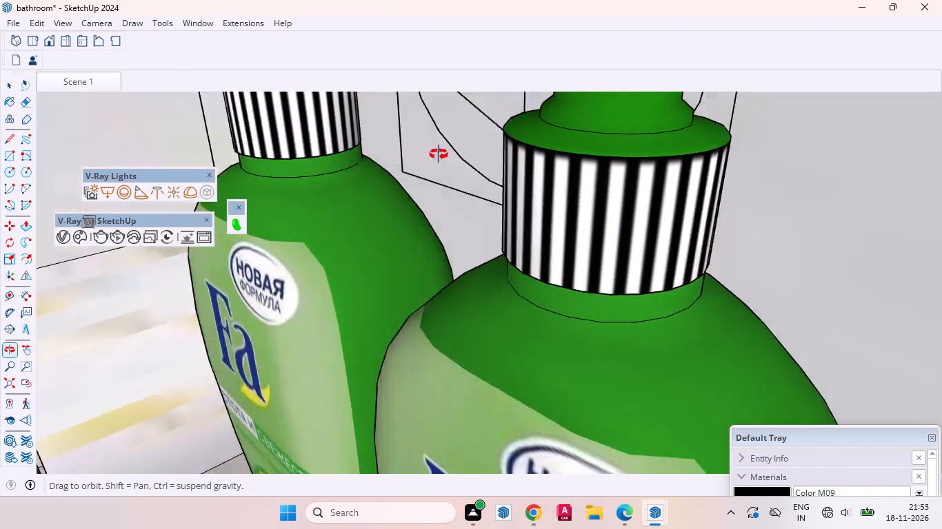
middle_click_drag(439, 154, 489, 156)
scroll(600, 215, "down", 2)
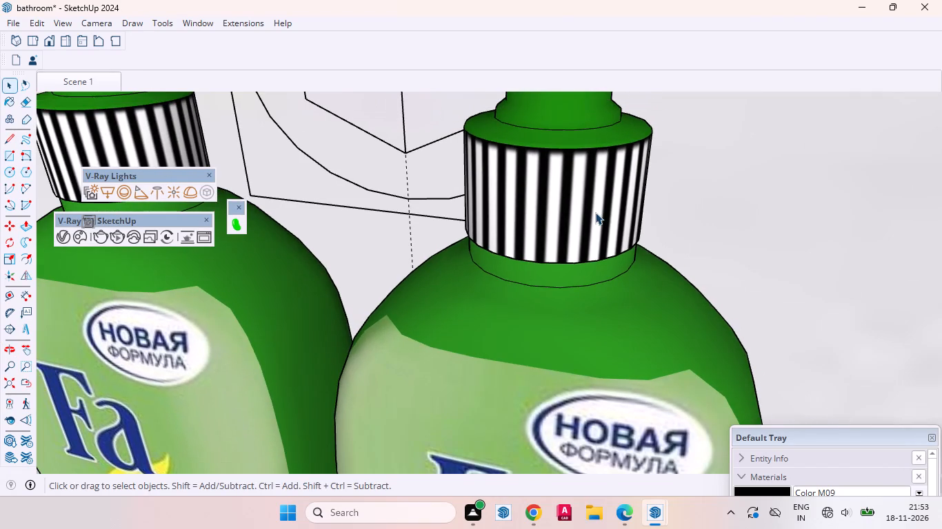
left_click(91, 84)
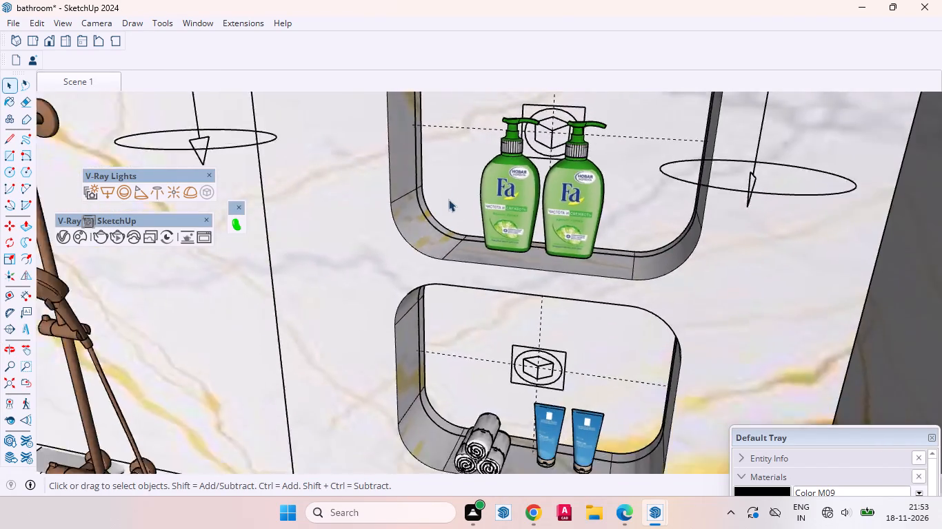
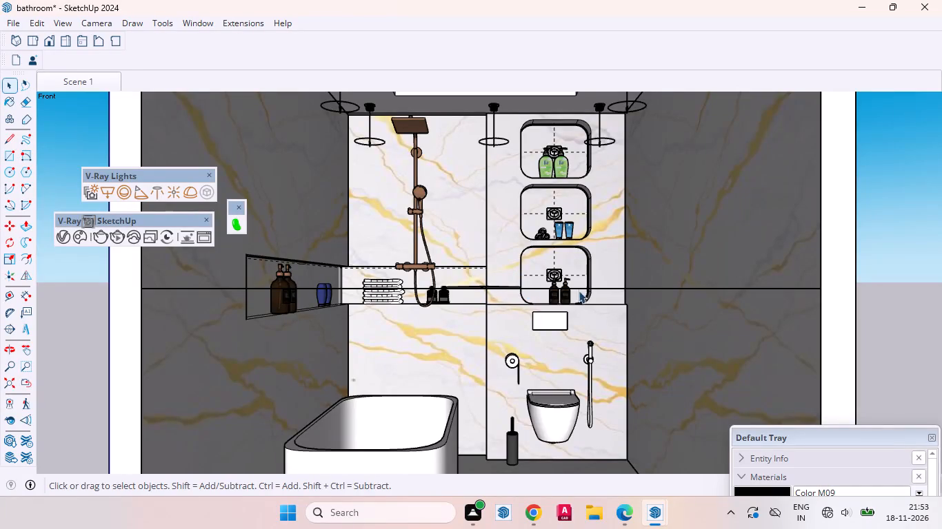
Draw a large circle near the middle of the bathroom roof's top face, with its edge close to the light symbols.
scroll(630, 298, "up", 1)
scroll(631, 302, "down", 7)
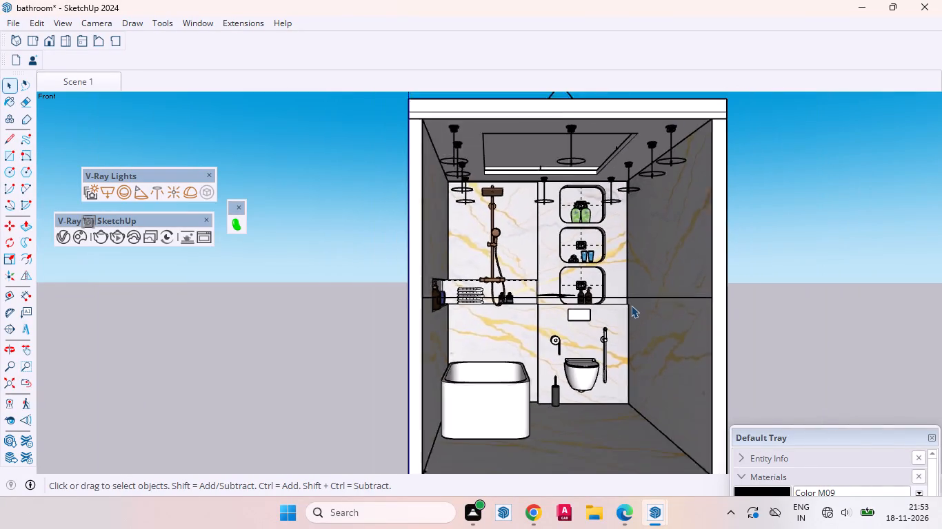
scroll(730, 302, "up", 3)
middle_click_drag(765, 326, 627, 406)
scroll(526, 269, "down", 5)
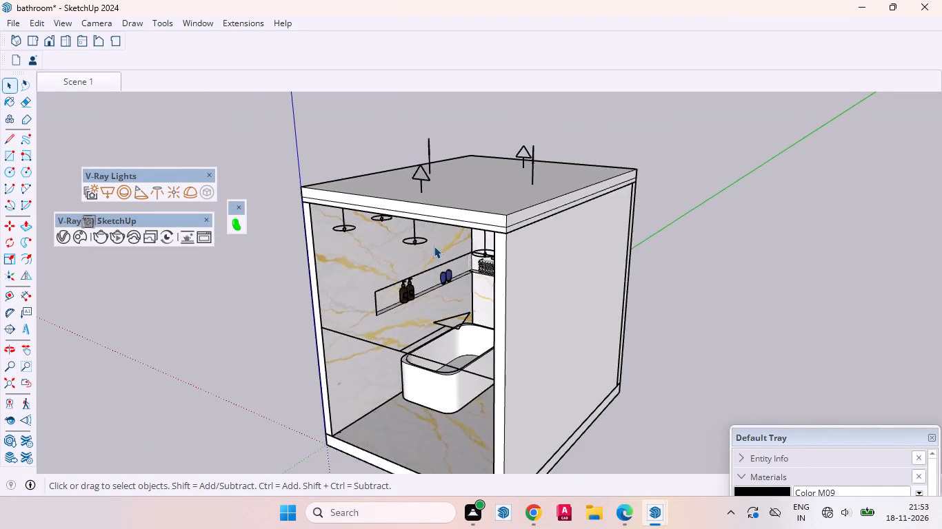
scroll(434, 246, "down", 3)
scroll(650, 257, "up", 3)
left_click(8, 176)
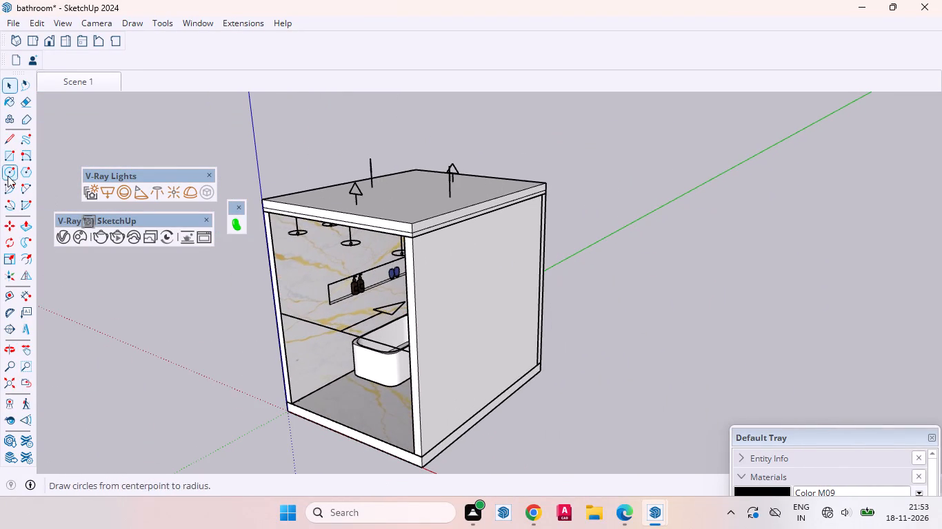
middle_click_drag(394, 216, 503, 452)
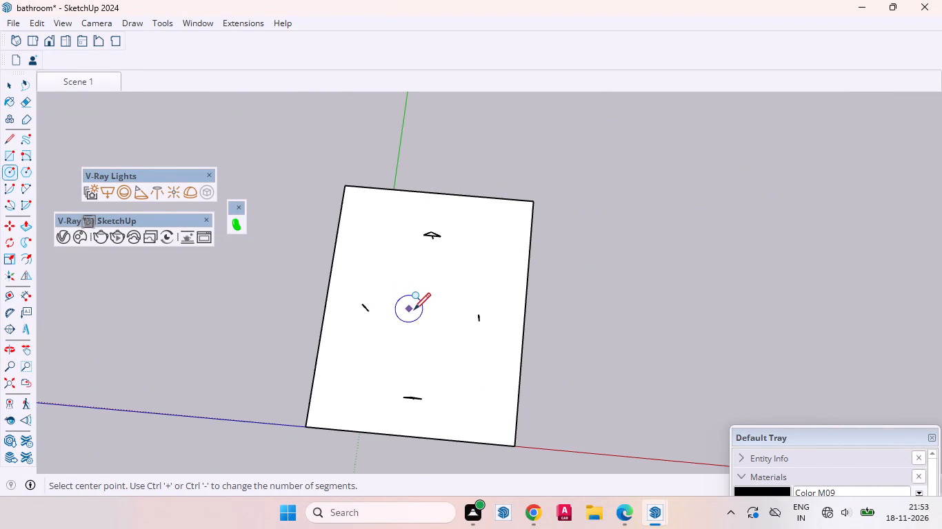
left_click(425, 309)
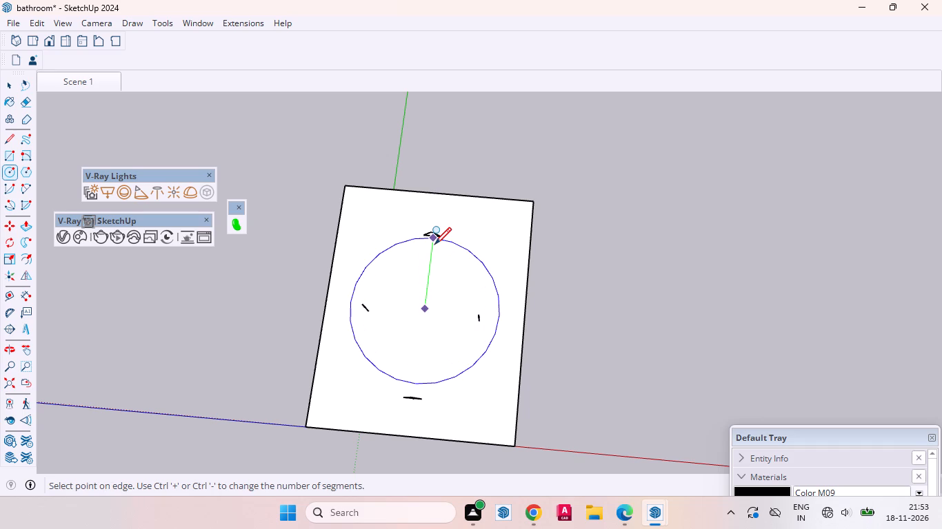
left_click(434, 243)
Select the circle's edge on the roof and move it slightly across the top face.
middle_click_drag(505, 225, 493, 118)
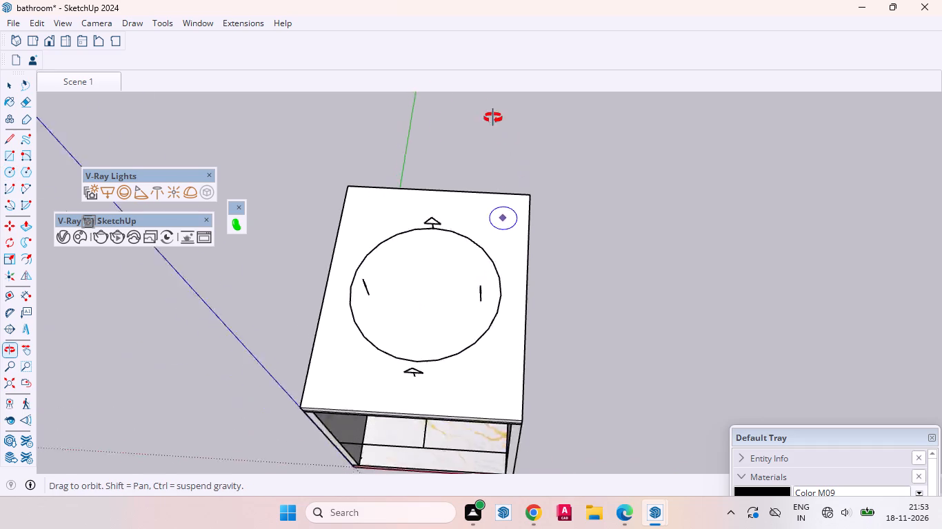
middle_click_drag(493, 118, 20, 184)
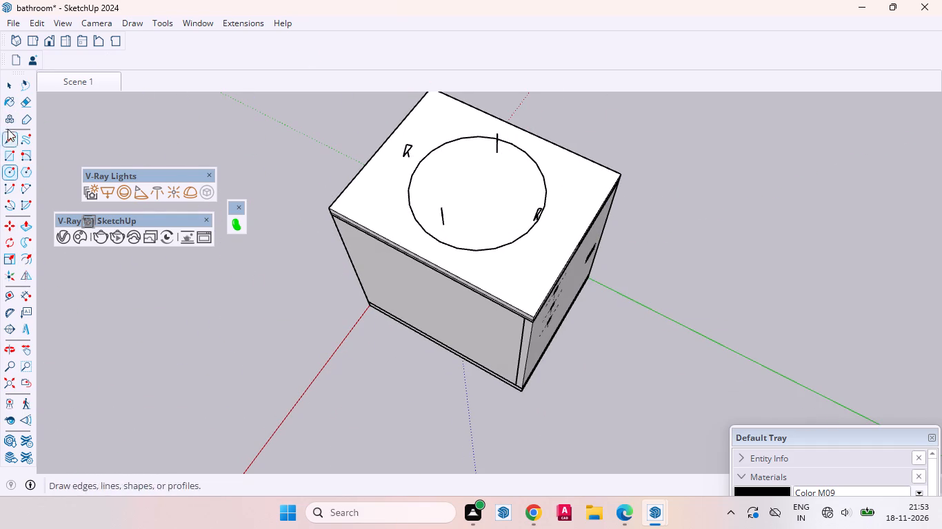
left_click(7, 85)
left_click(489, 249)
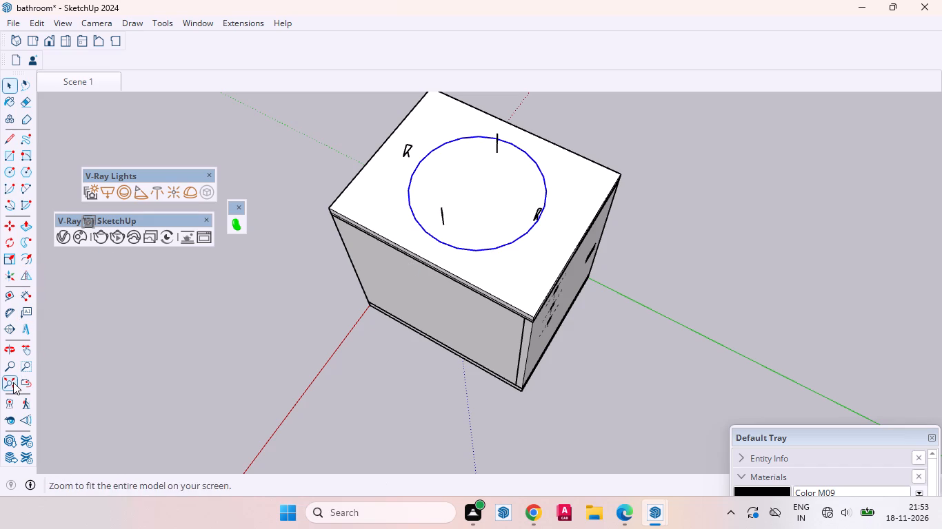
left_click(6, 221)
scroll(439, 183, "up", 6)
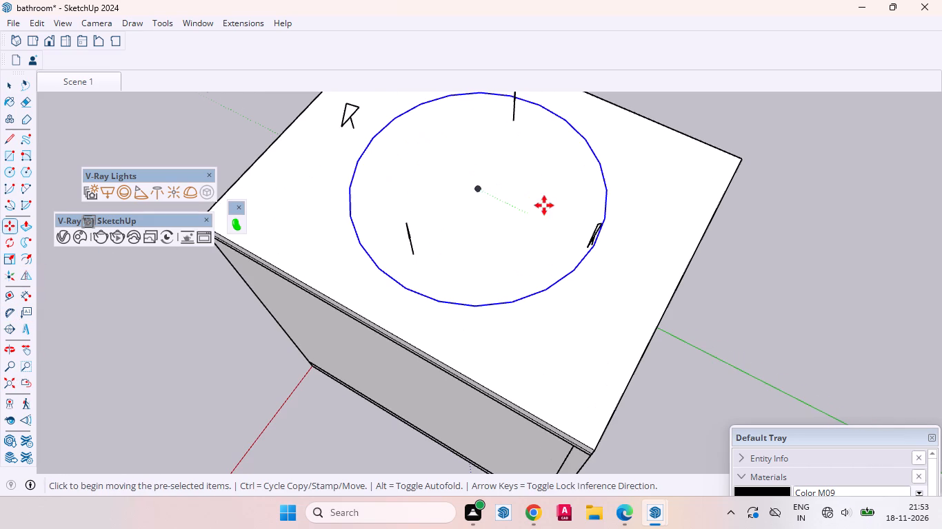
left_click(555, 220)
left_click(542, 220)
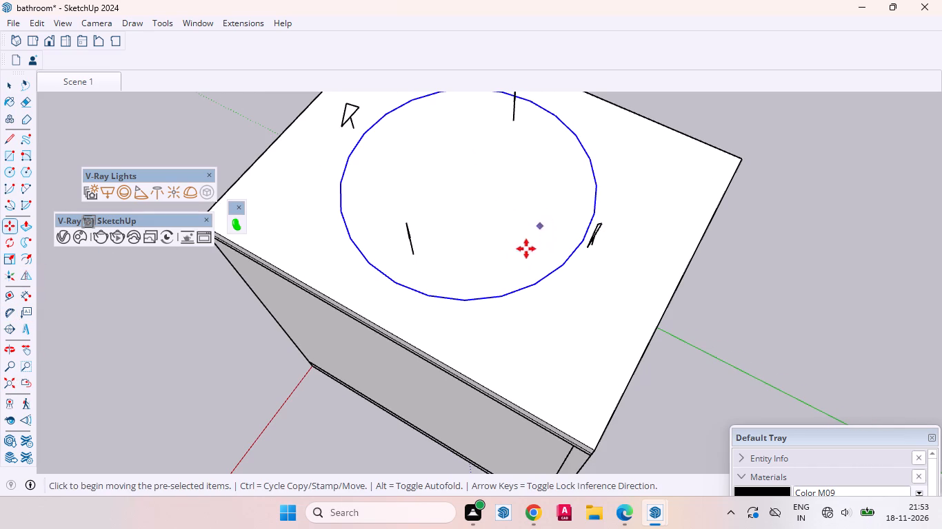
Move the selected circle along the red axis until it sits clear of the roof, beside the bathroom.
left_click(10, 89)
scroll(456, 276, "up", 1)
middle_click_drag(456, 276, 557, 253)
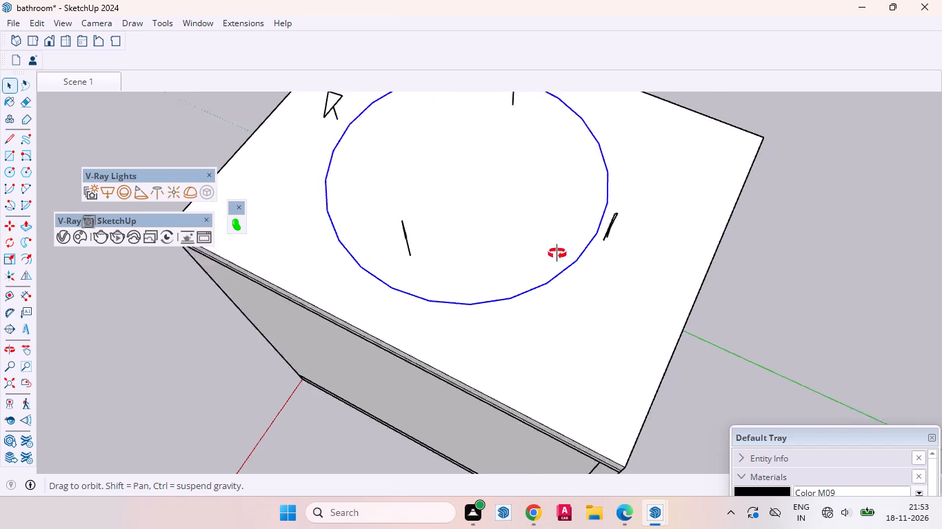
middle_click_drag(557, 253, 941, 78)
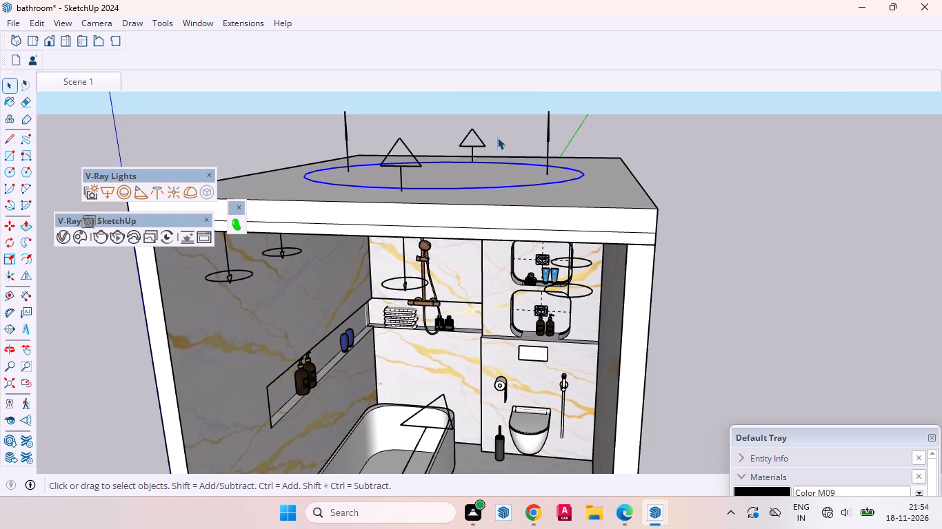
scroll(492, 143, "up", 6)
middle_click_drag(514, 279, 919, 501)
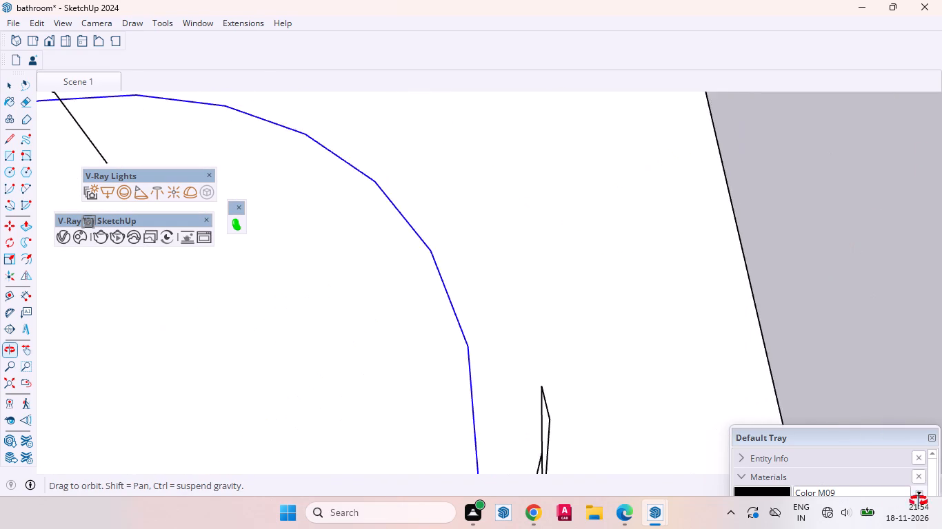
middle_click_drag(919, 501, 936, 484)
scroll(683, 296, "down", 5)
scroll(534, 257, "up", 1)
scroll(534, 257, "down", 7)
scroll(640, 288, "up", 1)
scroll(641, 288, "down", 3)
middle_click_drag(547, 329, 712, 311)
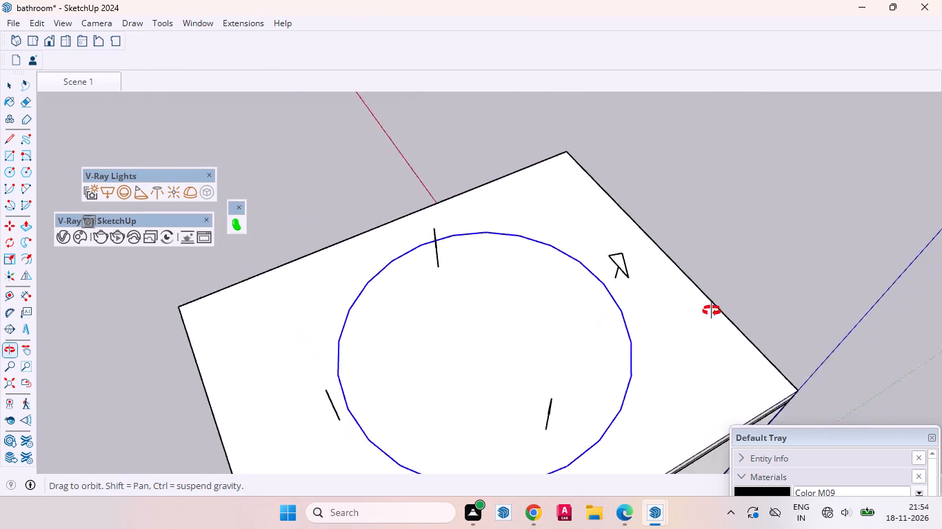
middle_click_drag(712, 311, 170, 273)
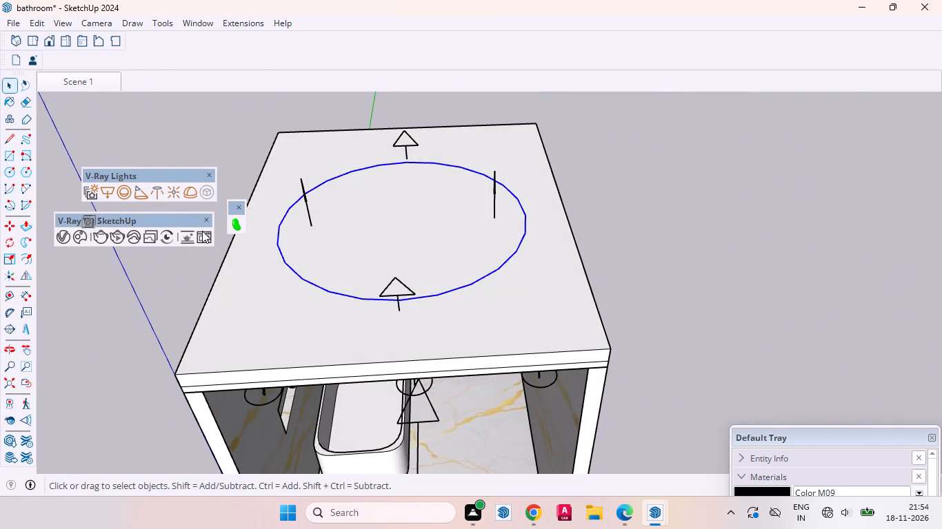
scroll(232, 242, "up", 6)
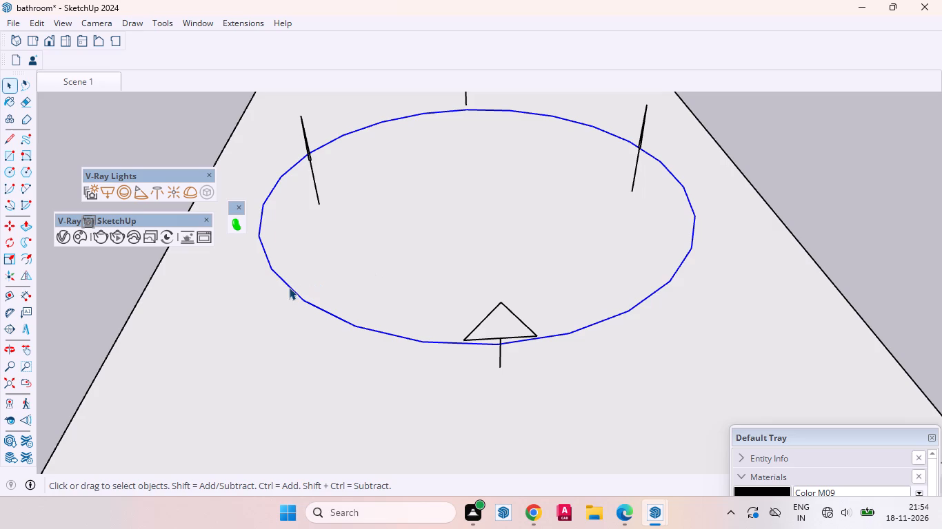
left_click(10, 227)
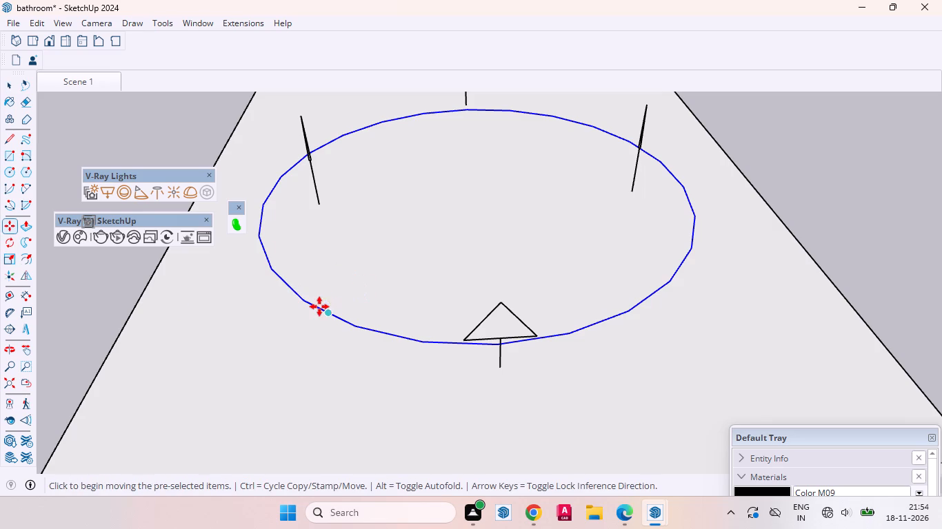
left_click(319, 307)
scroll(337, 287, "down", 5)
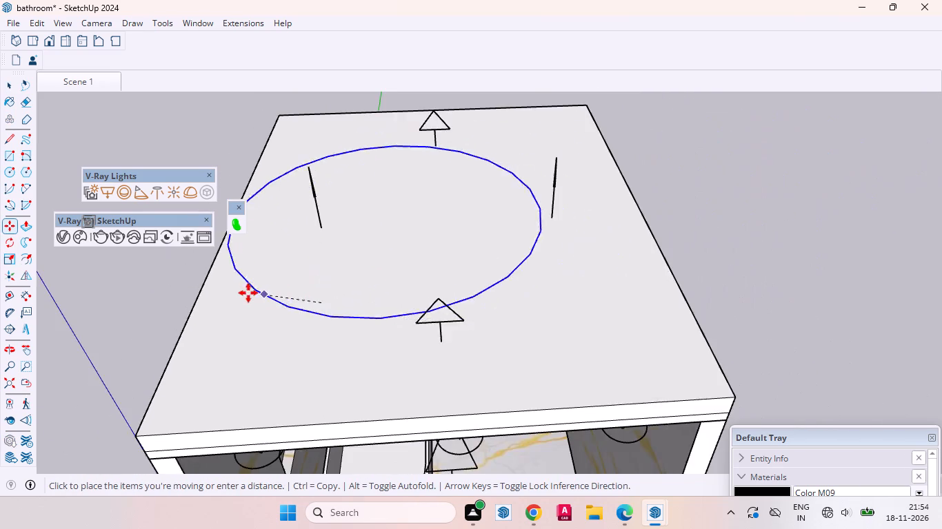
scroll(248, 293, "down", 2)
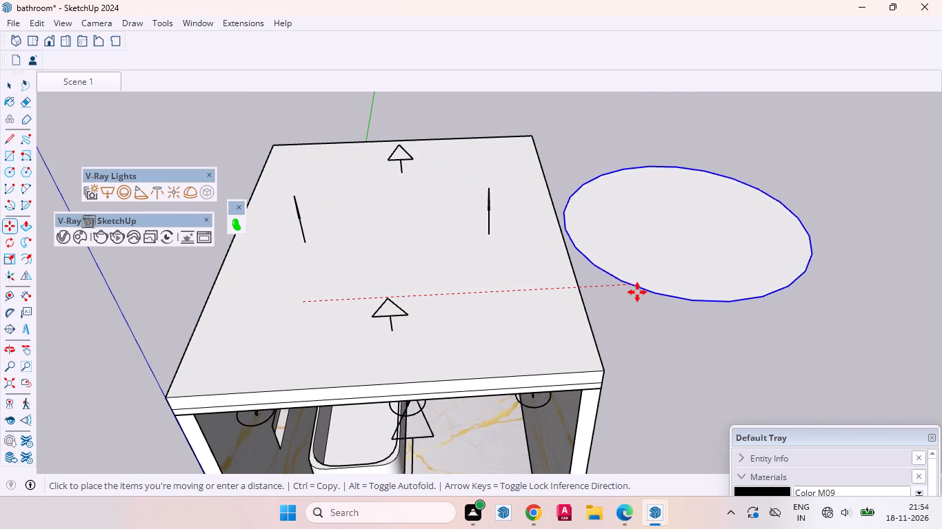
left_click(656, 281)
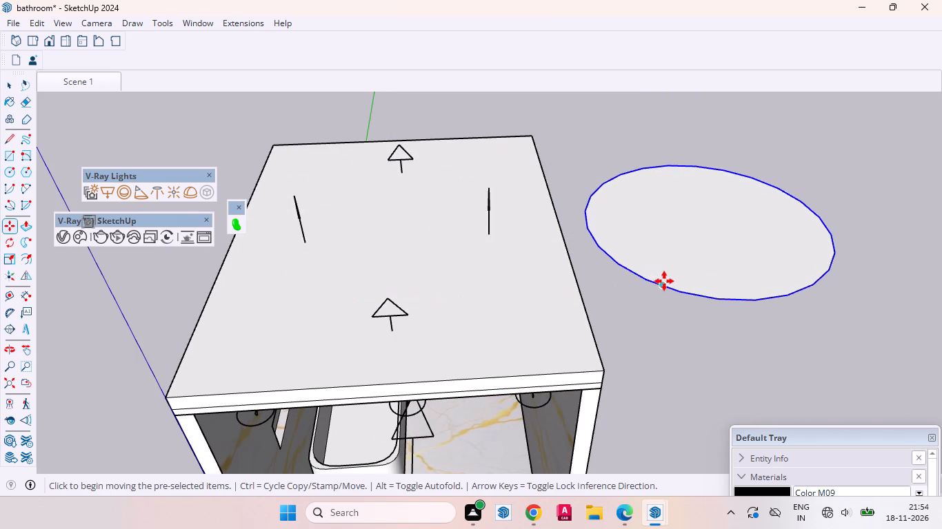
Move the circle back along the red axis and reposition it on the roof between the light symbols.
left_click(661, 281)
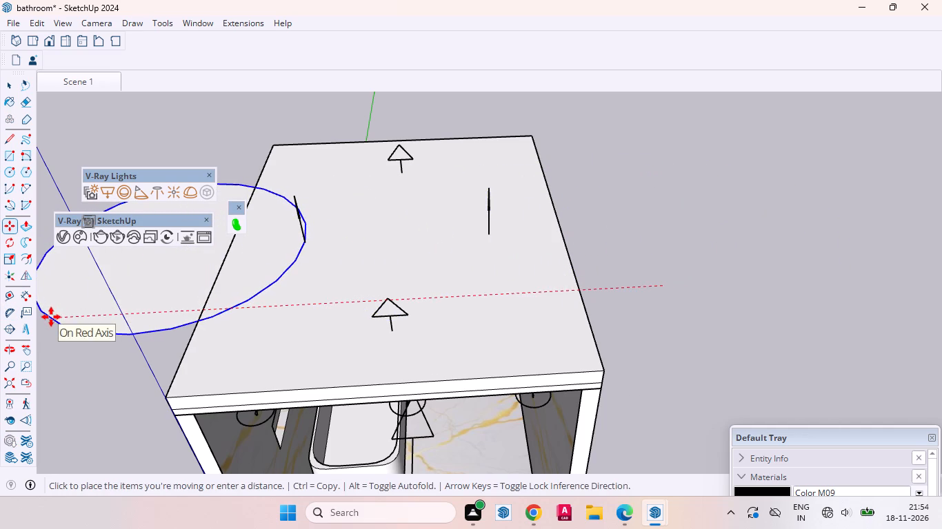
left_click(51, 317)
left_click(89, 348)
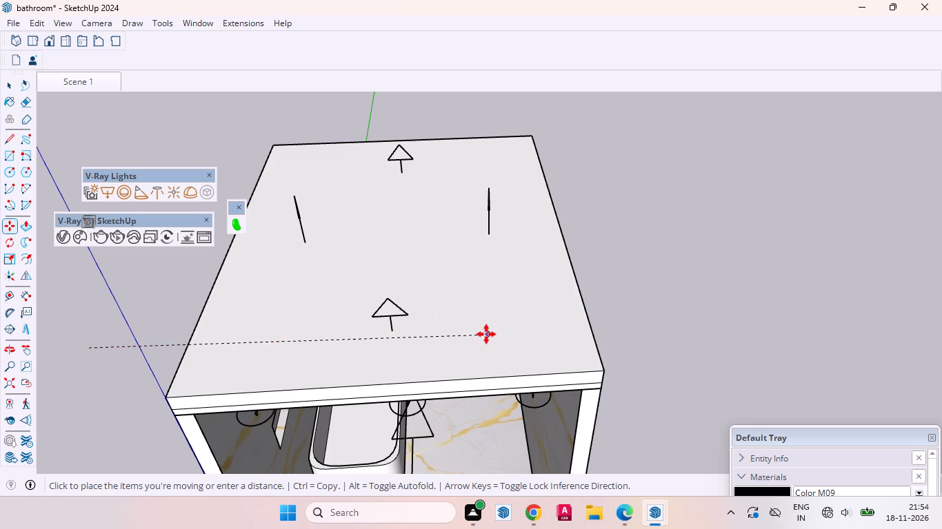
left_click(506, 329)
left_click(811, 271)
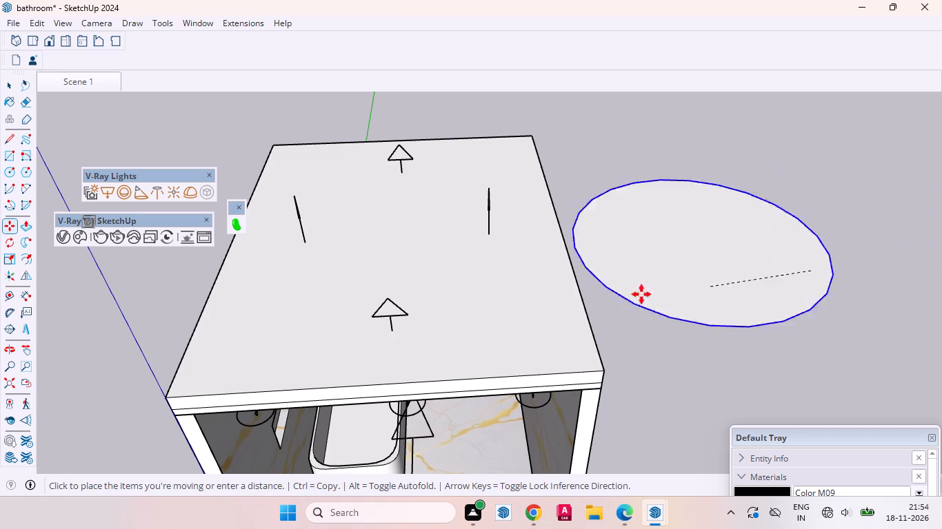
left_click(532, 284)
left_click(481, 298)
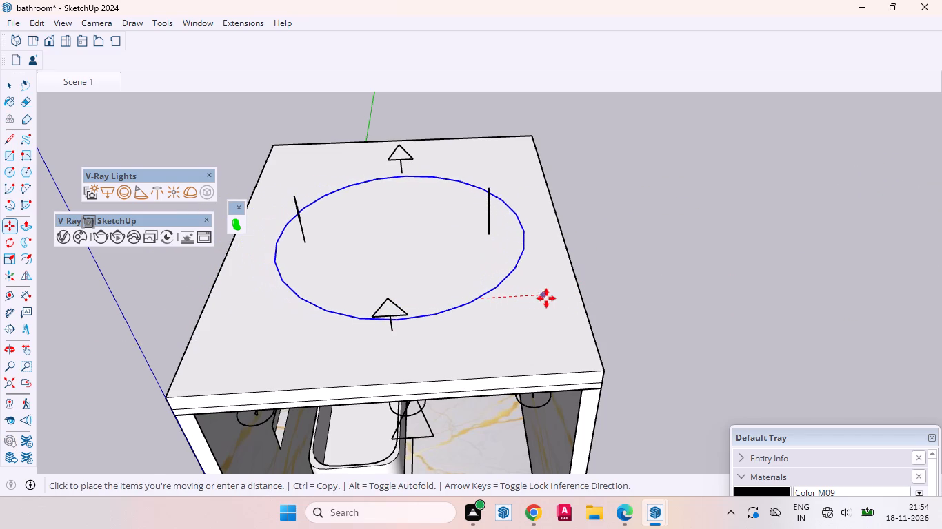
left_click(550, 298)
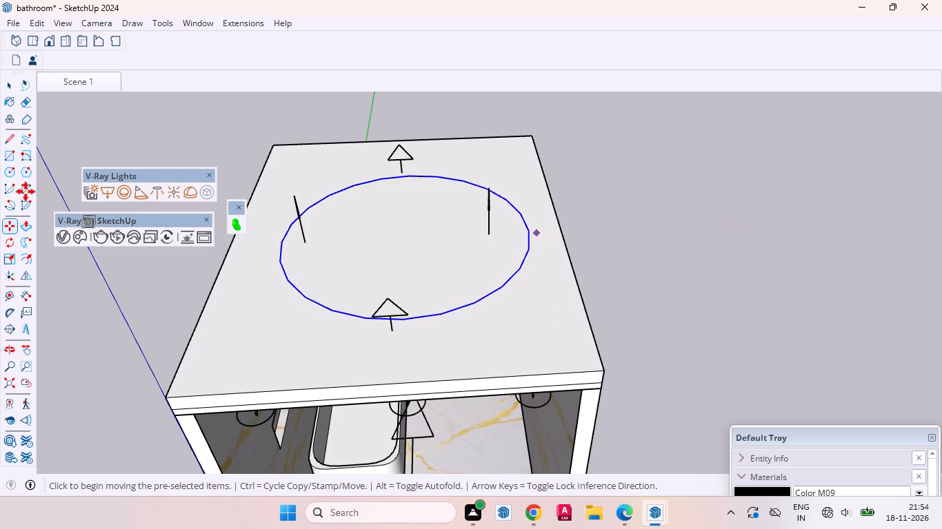
Move the circle along the green axis off the roof into the empty space behind the bathroom's back wall.
left_click(16, 89)
middle_click_drag(593, 216, 204, 393)
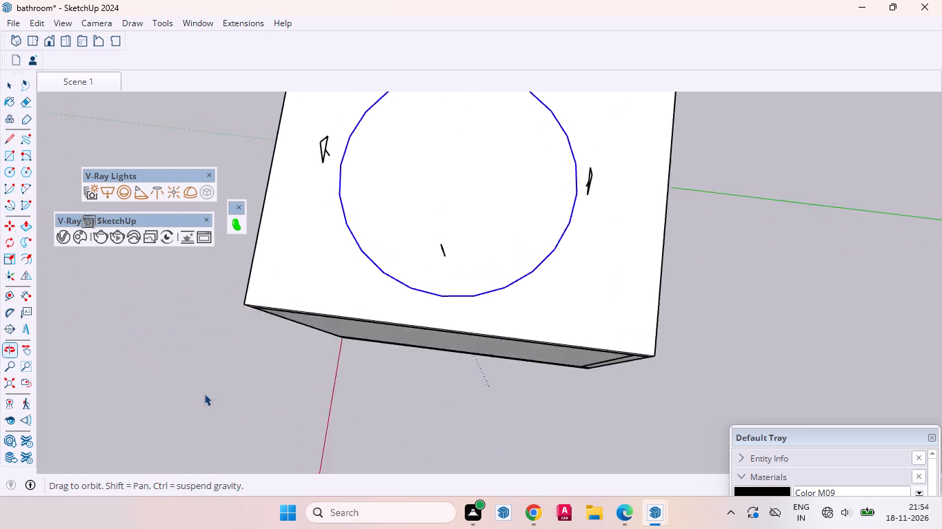
middle_click_drag(204, 393, 201, 396)
scroll(490, 298, "down", 5)
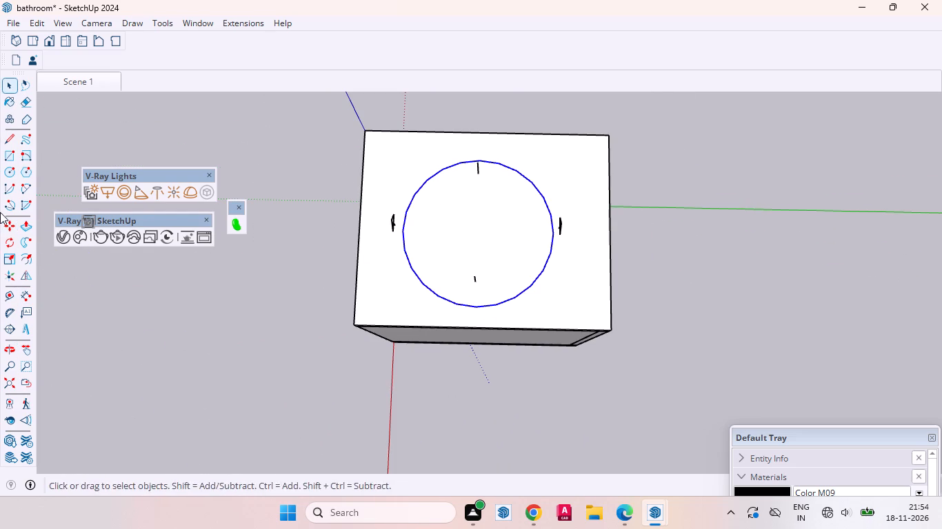
left_click(11, 222)
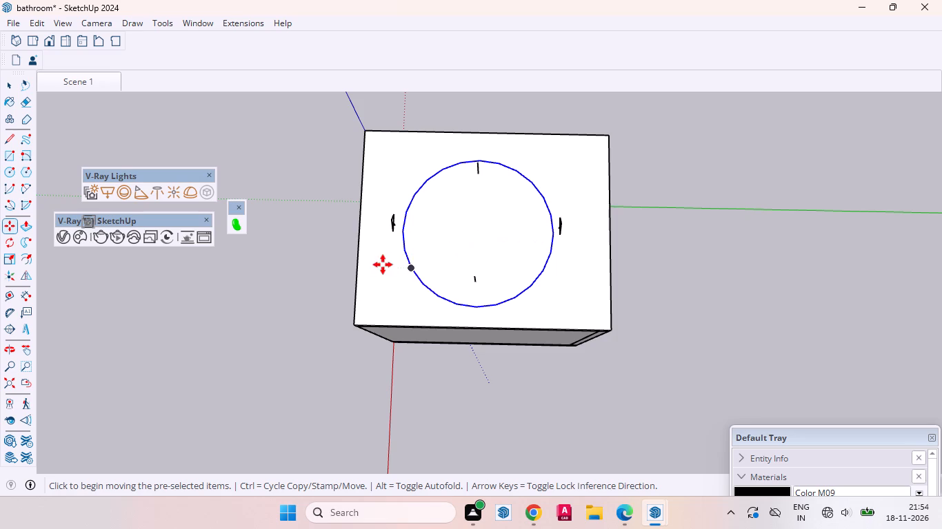
left_click(395, 264)
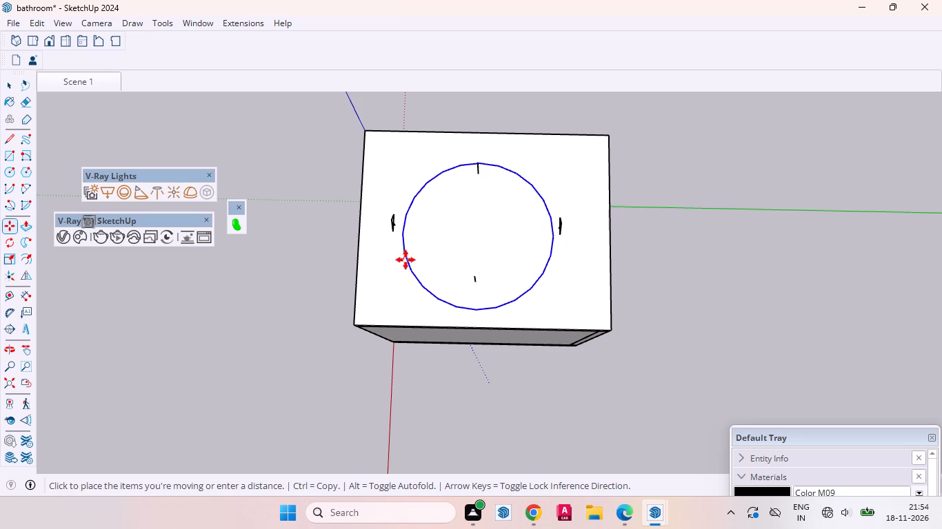
left_click(395, 251)
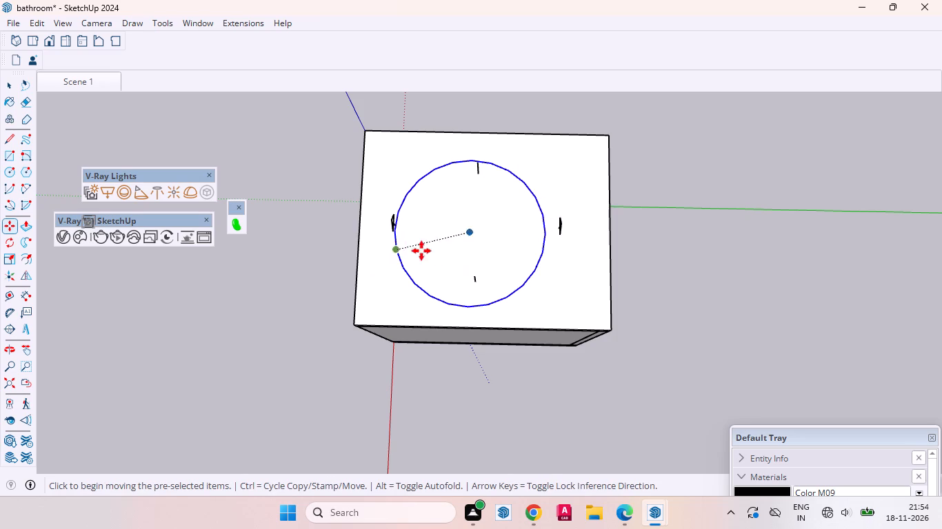
left_click(379, 271)
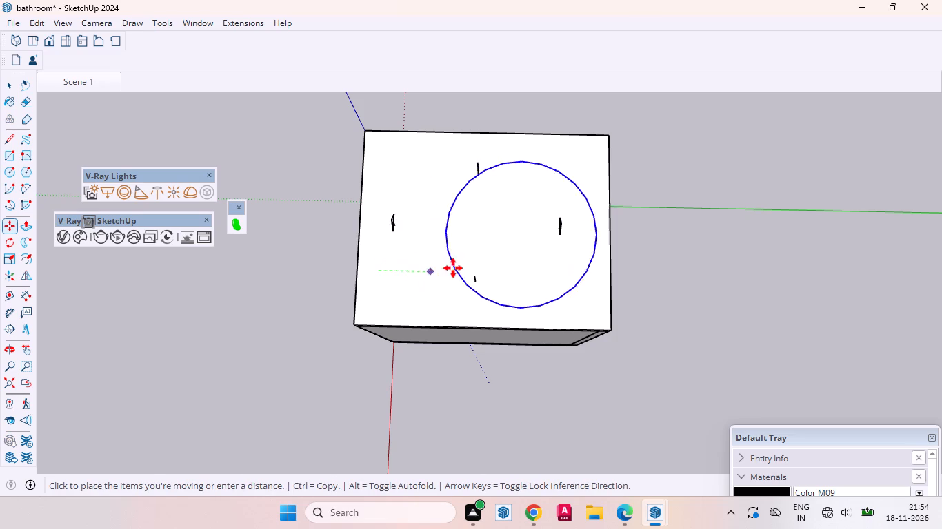
left_click(636, 278)
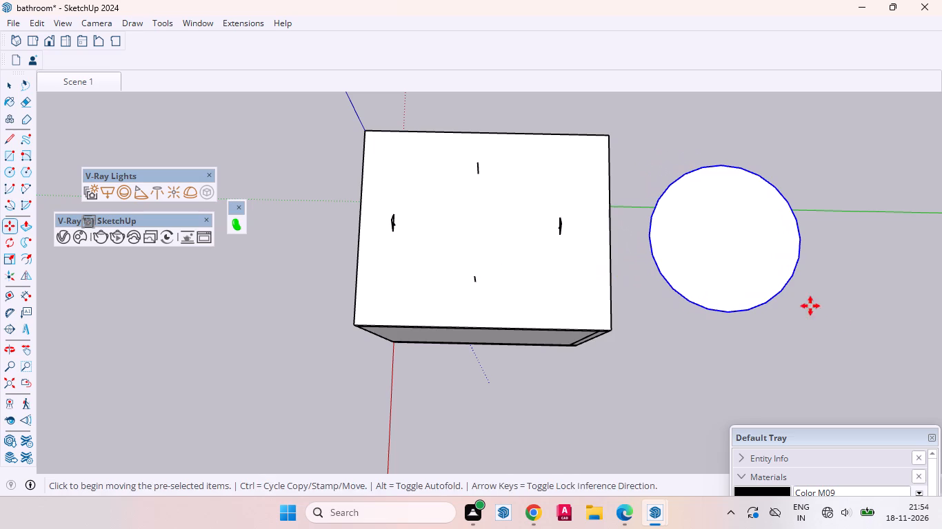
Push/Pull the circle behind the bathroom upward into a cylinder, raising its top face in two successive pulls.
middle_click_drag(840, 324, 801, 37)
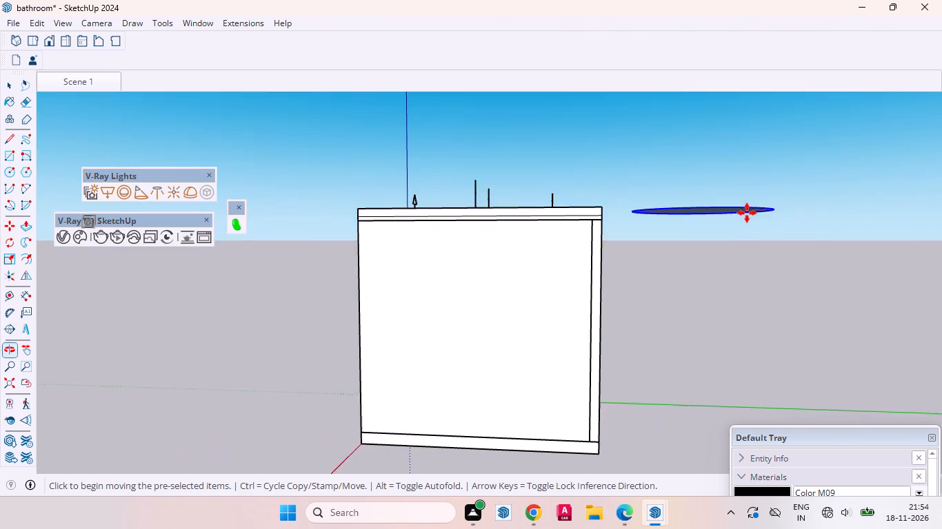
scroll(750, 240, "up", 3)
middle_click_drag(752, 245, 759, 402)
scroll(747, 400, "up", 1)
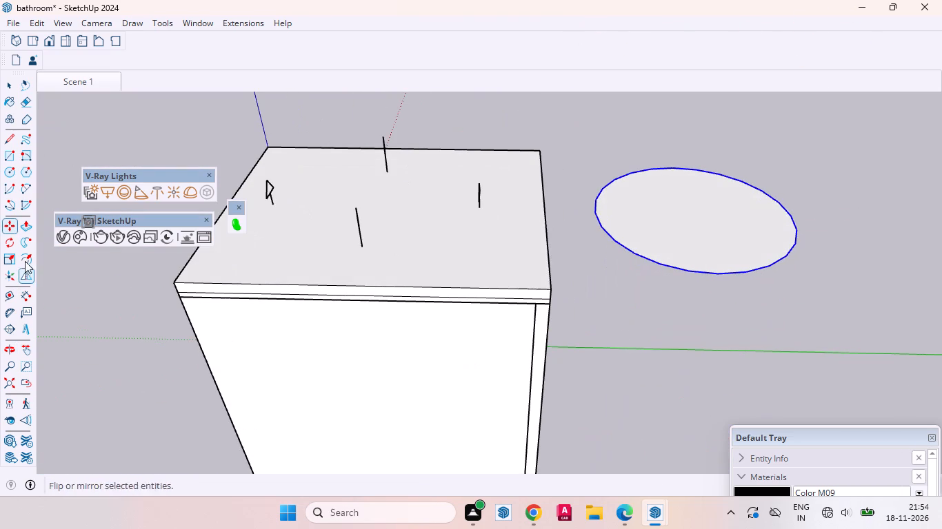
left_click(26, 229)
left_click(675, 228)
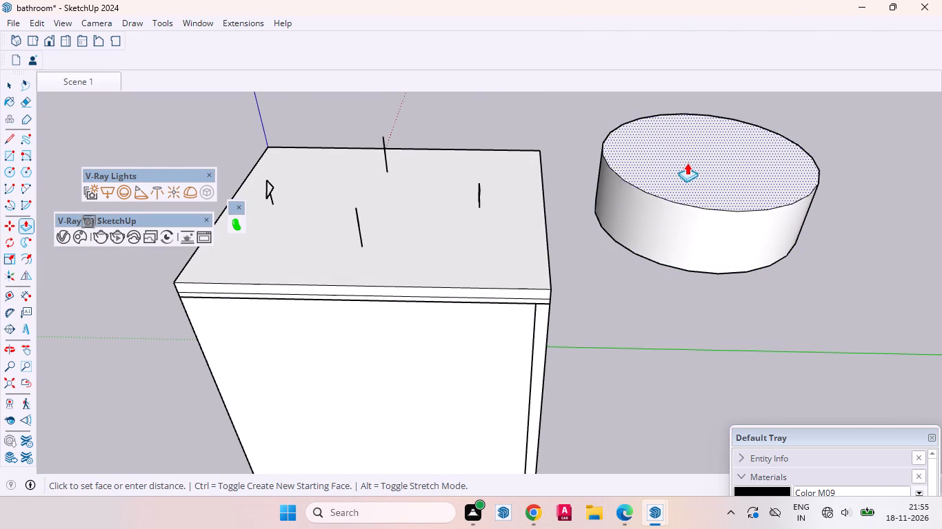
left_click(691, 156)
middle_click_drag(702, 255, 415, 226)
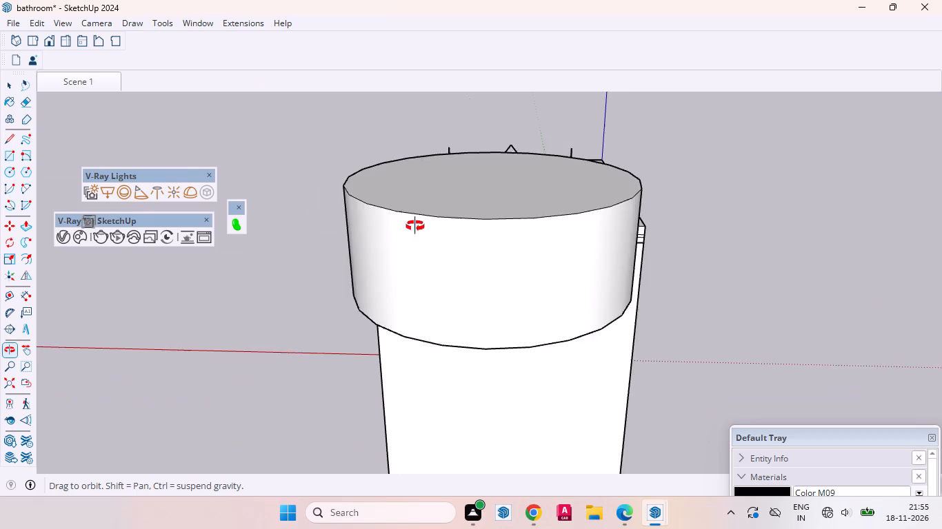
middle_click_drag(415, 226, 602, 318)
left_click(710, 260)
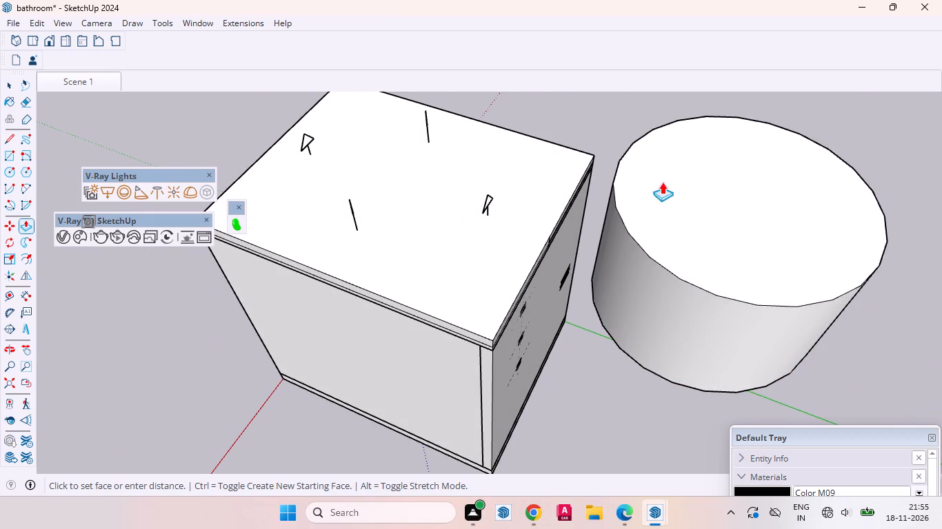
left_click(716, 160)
Select the whole cylinder behind the bathroom and delete it.
left_click(3, 89)
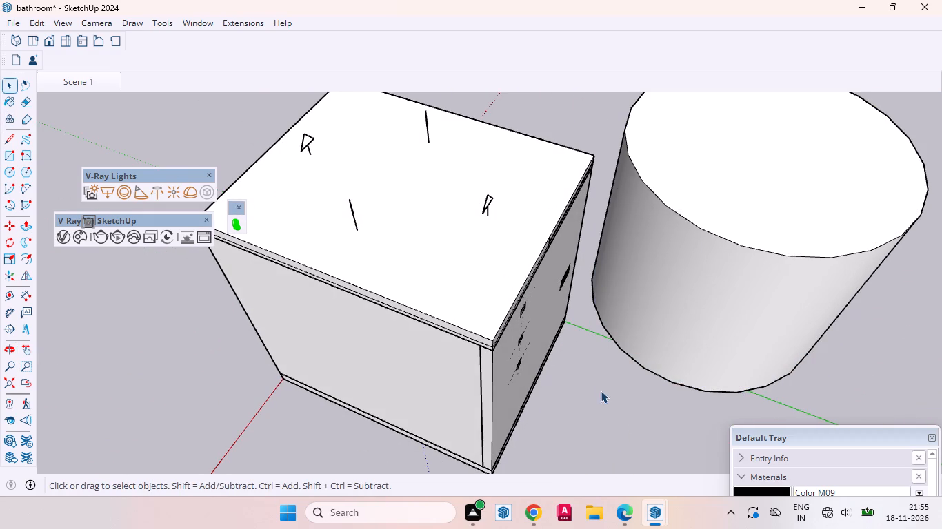
scroll(681, 405, "up", 2)
middle_click_drag(712, 387, 895, 336)
scroll(705, 388, "down", 8)
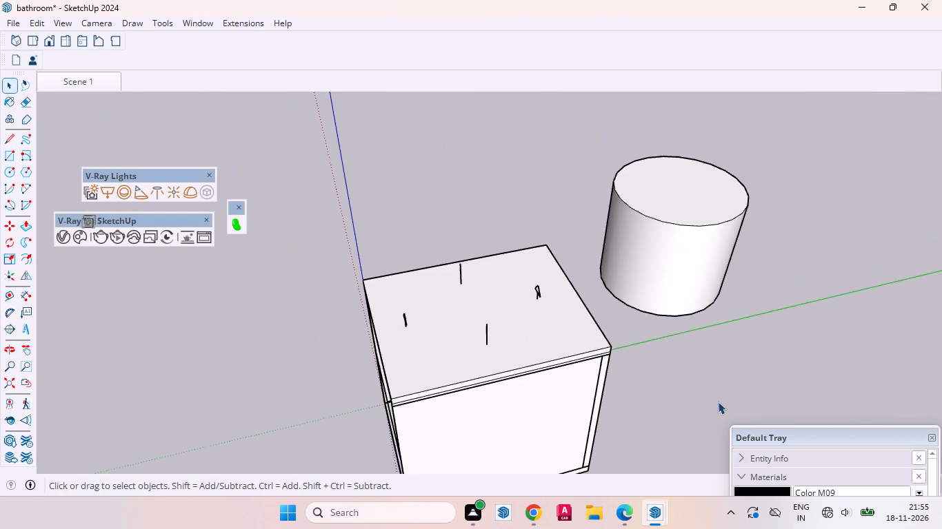
middle_click_drag(710, 360, 706, 285)
left_click_drag(783, 328, 626, 136)
key("Delete")
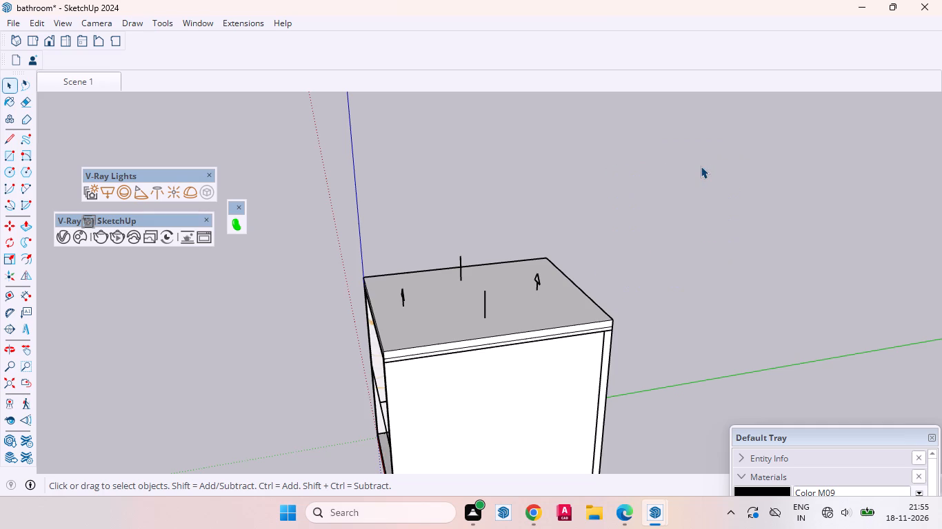
Return to the saved Scene 1 view of the bathroom.
left_click(88, 77)
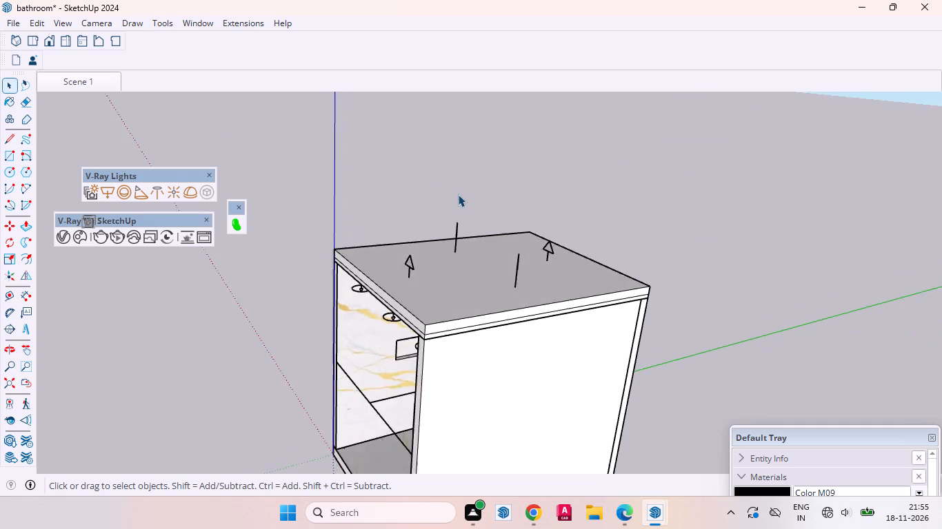